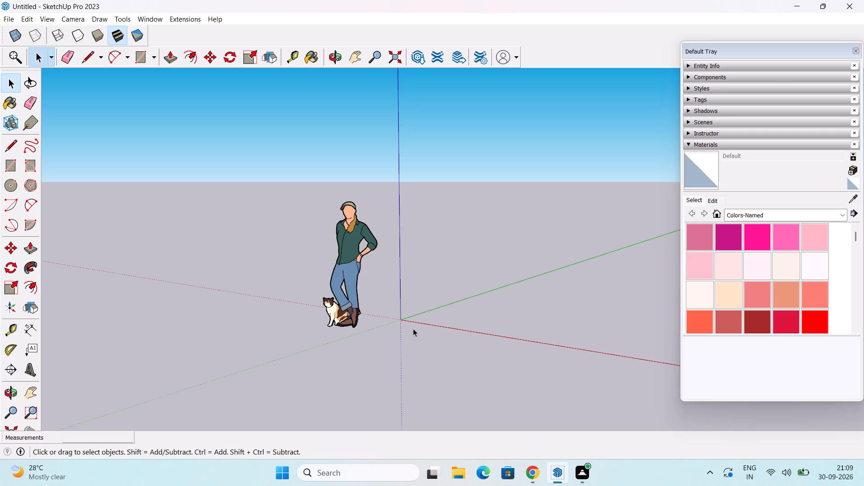
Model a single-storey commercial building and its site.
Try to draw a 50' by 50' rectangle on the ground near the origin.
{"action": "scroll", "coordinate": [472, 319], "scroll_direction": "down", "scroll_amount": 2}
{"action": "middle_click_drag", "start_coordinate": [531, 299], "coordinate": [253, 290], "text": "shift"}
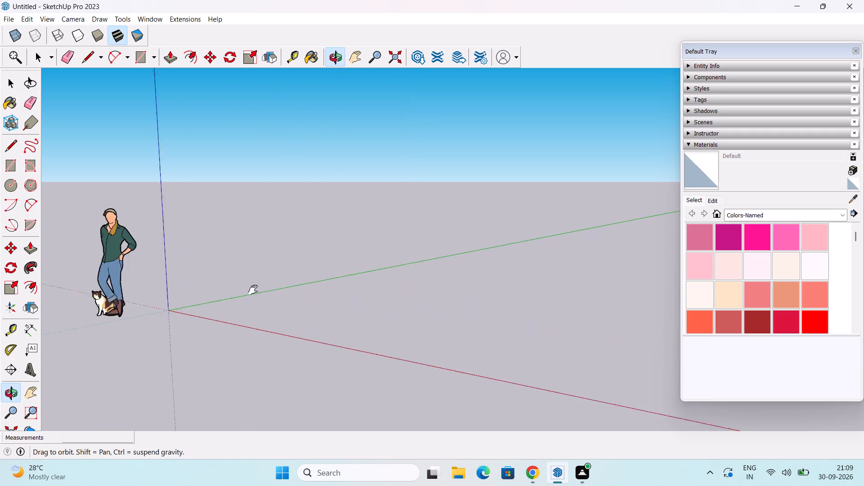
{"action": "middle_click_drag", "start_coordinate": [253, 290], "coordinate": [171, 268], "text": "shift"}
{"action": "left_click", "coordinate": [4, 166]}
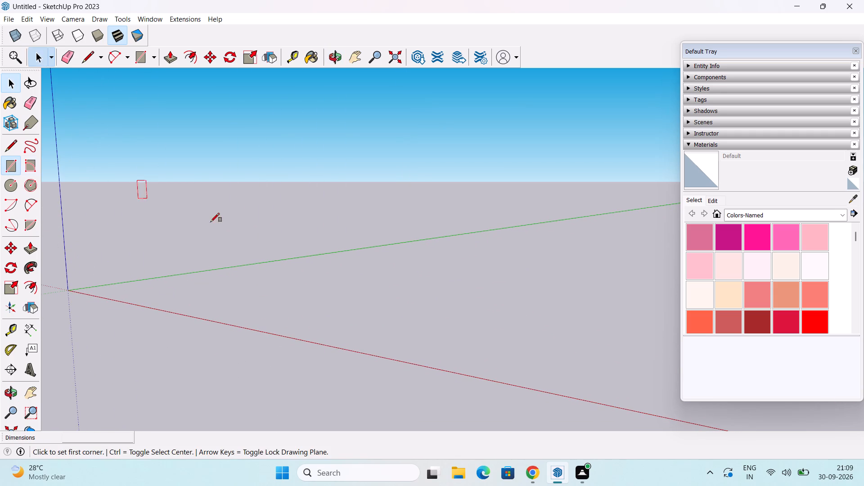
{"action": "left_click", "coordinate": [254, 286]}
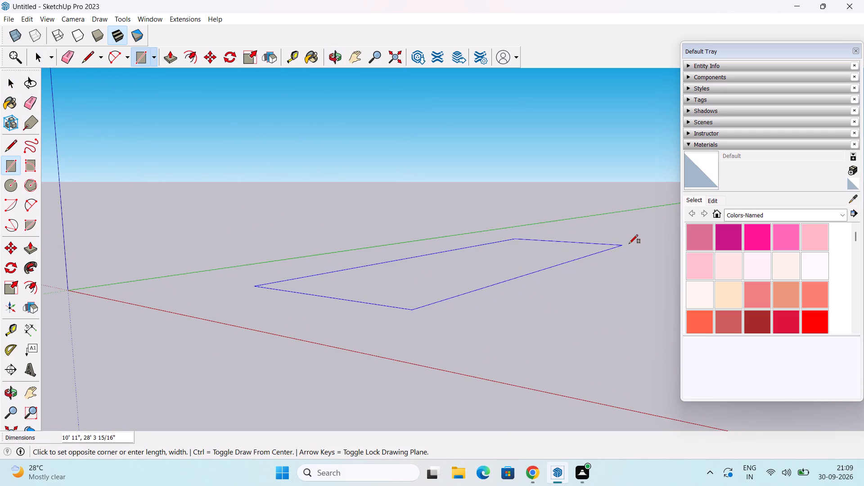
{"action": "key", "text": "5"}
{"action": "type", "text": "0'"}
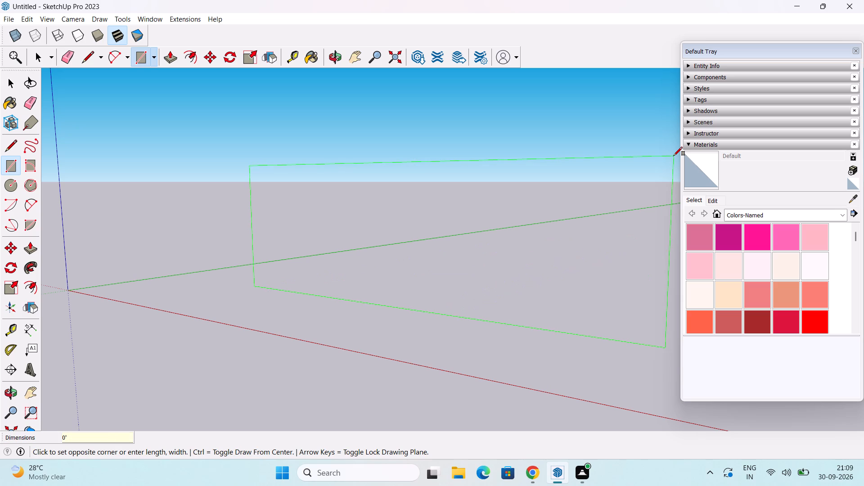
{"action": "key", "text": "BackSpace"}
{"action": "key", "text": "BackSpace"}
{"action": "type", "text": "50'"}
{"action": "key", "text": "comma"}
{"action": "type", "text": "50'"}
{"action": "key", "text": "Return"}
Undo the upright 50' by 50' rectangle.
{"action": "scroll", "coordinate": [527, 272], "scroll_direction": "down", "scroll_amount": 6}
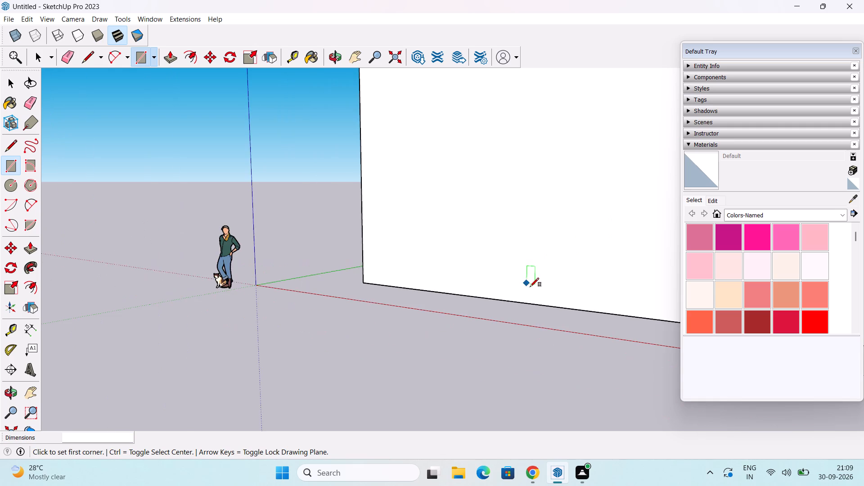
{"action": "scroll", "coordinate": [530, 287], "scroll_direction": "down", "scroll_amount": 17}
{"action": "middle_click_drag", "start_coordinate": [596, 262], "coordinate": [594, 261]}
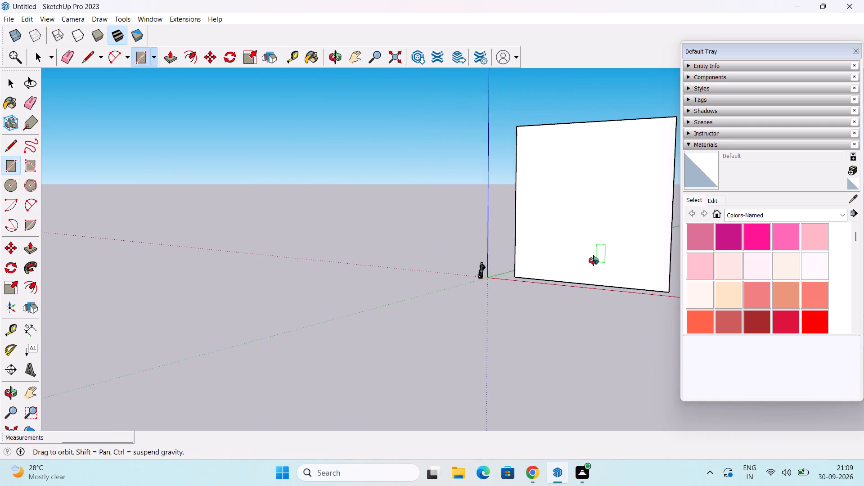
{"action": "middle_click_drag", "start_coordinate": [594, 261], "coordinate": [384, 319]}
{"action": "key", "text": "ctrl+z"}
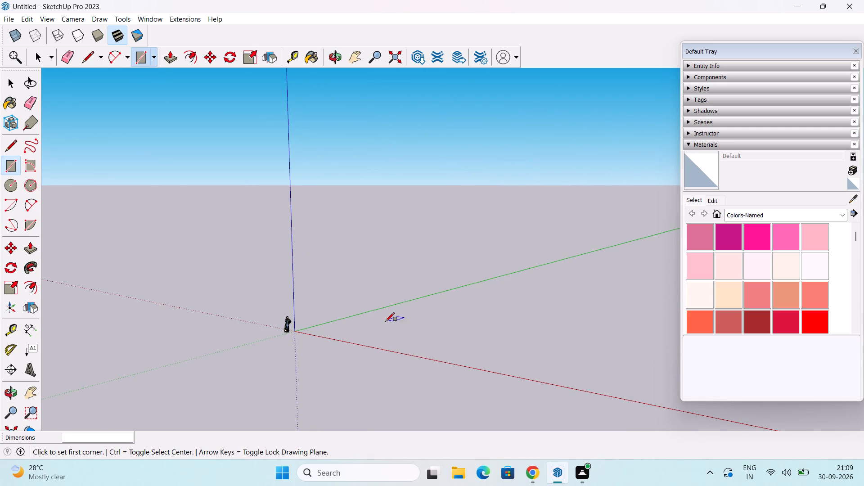
Draw a 50' by 50' rectangle flat on the ground plane beside the origin, between the red and green axes.
{"action": "left_click", "coordinate": [381, 325]}
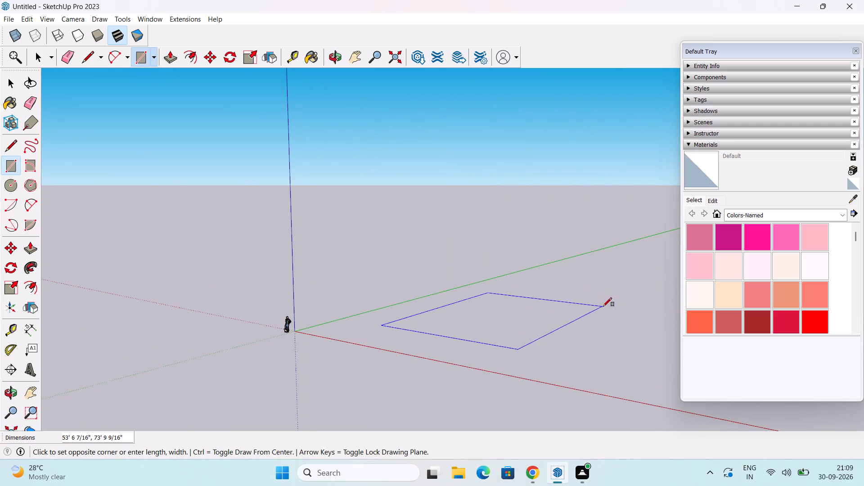
{"action": "type", "text": "50'"}
{"action": "type", "text": ",50'"}
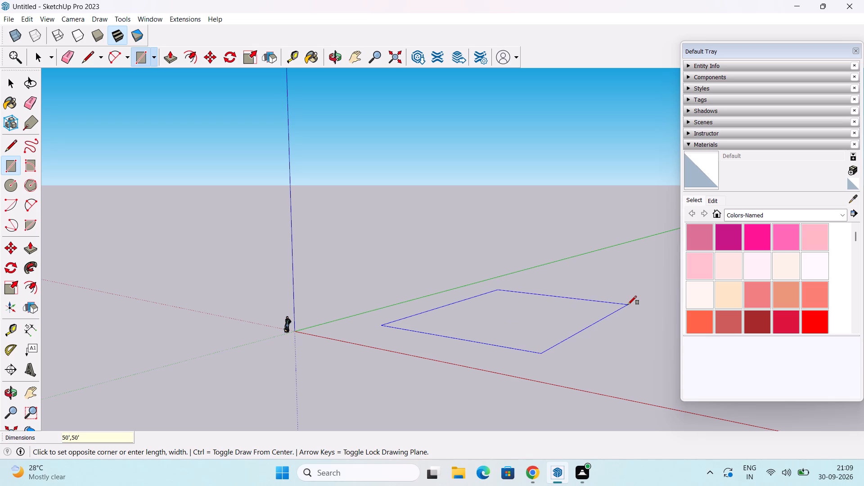
{"action": "key", "text": "Return"}
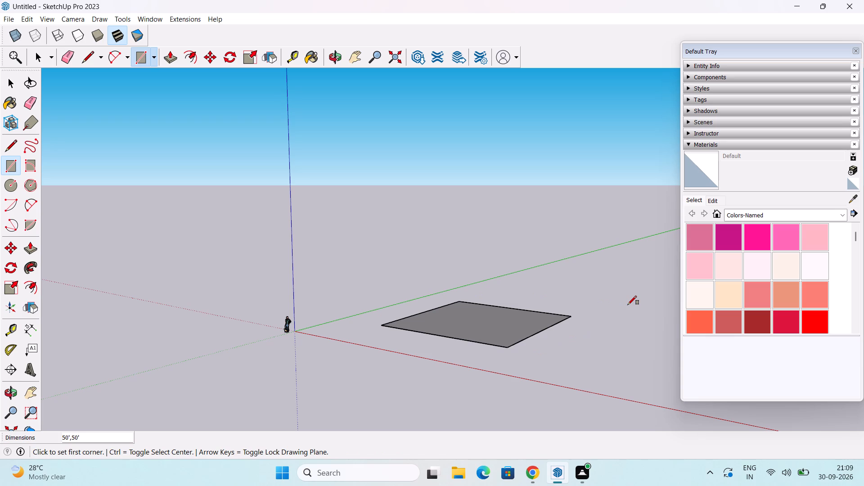
{"action": "key", "text": "space"}
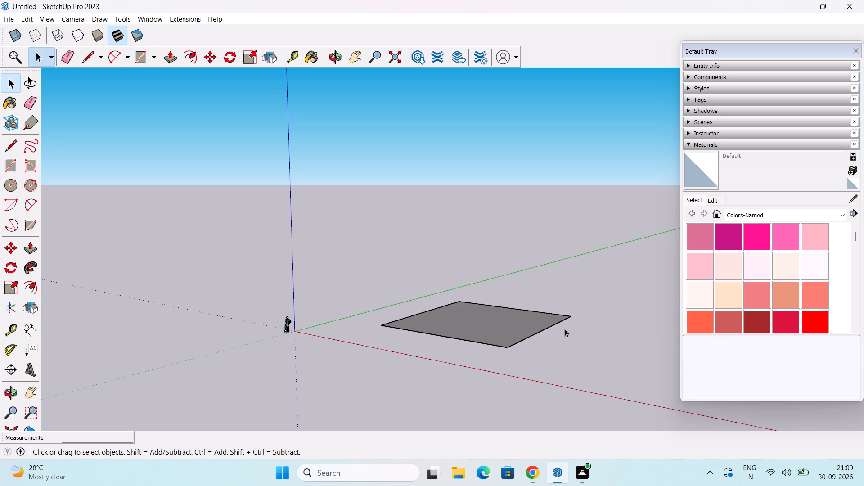
Push/Pull the ground square up 30' into a box.
{"action": "scroll", "coordinate": [564, 329], "scroll_direction": "down", "scroll_amount": 1}
{"action": "scroll", "coordinate": [559, 330], "scroll_direction": "up", "scroll_amount": 13}
{"action": "middle_click_drag", "start_coordinate": [480, 327], "coordinate": [490, 332]}
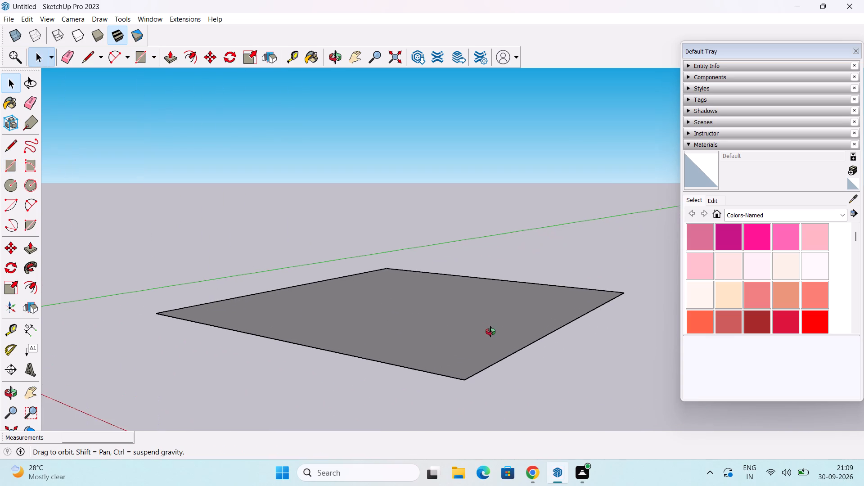
{"action": "middle_click_drag", "start_coordinate": [490, 332], "coordinate": [490, 348]}
{"action": "key", "text": "p"}
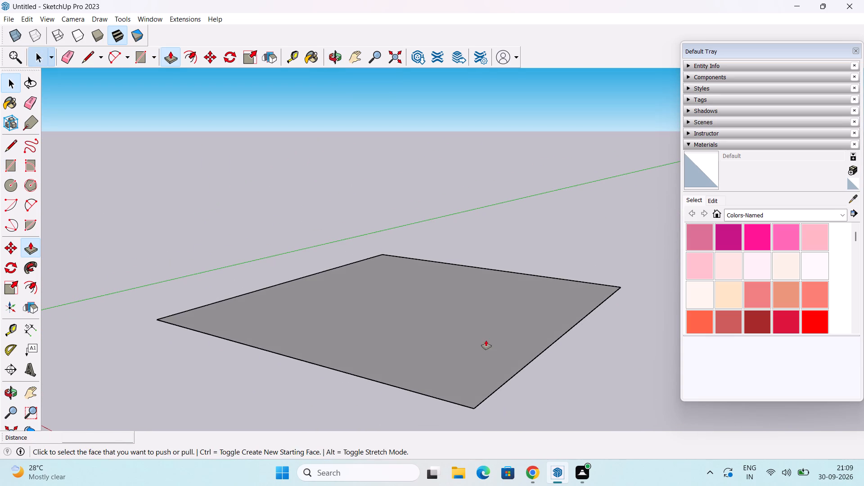
{"action": "left_click", "coordinate": [473, 333]}
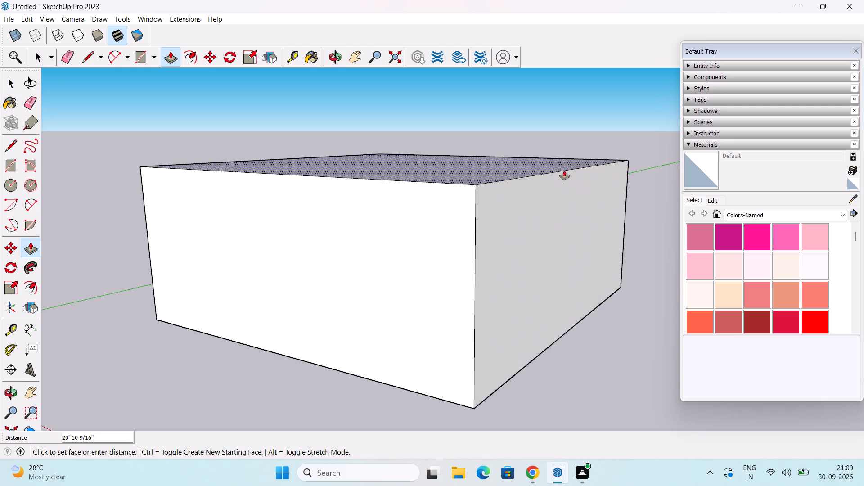
{"action": "type", "text": "30'"}
{"action": "key", "text": "Return"}
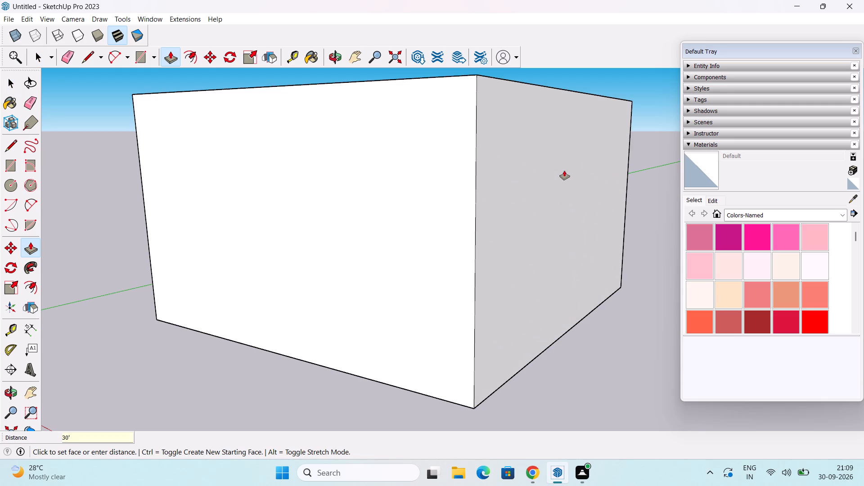
Push/Pull the top face of the box up another 10'.
{"action": "scroll", "coordinate": [557, 179], "scroll_direction": "down", "scroll_amount": 3}
{"action": "middle_click_drag", "start_coordinate": [524, 253], "coordinate": [597, 226]}
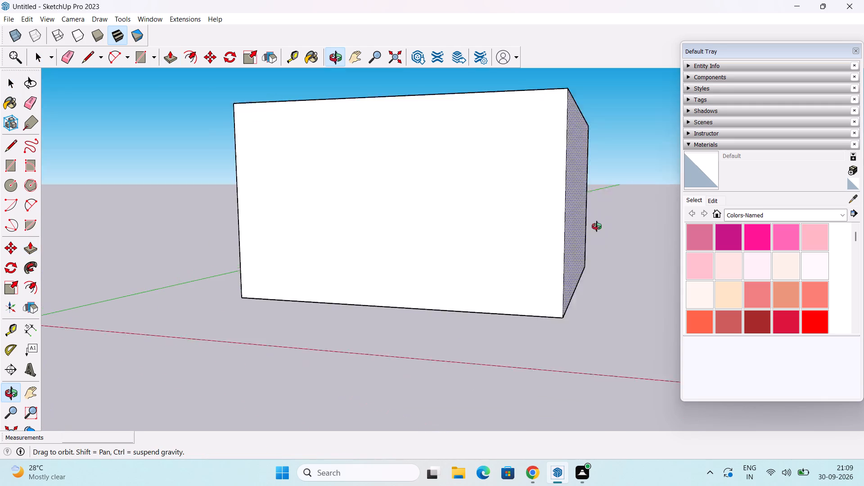
{"action": "middle_click_drag", "start_coordinate": [597, 226], "coordinate": [490, 405]}
{"action": "left_click", "coordinate": [454, 198]}
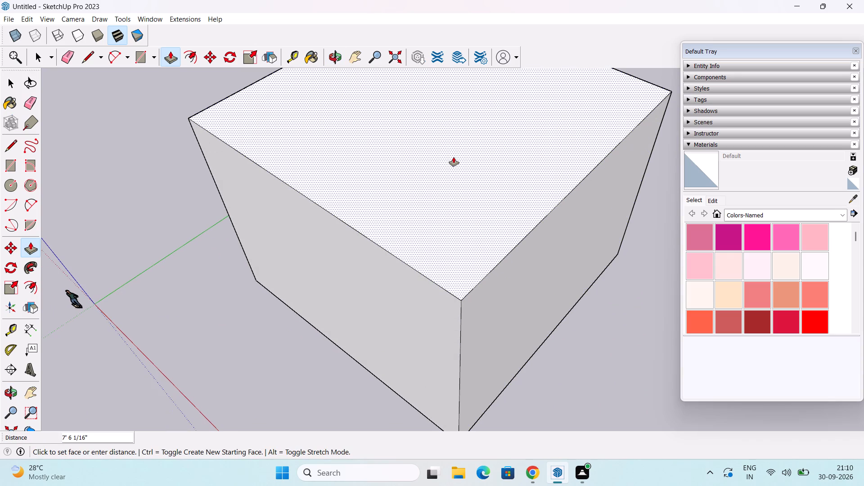
{"action": "type", "text": "10'"}
{"action": "key", "text": "Return"}
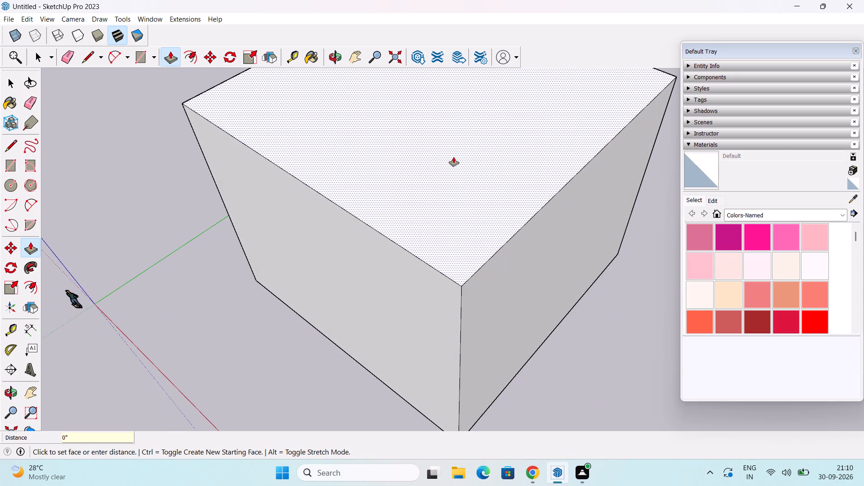
Copy the front top edge of the box about 6' 3 1/2" straight down onto the front face.
{"action": "scroll", "coordinate": [415, 154], "scroll_direction": "down", "scroll_amount": 3}
{"action": "middle_click_drag", "start_coordinate": [411, 290], "coordinate": [435, 174]}
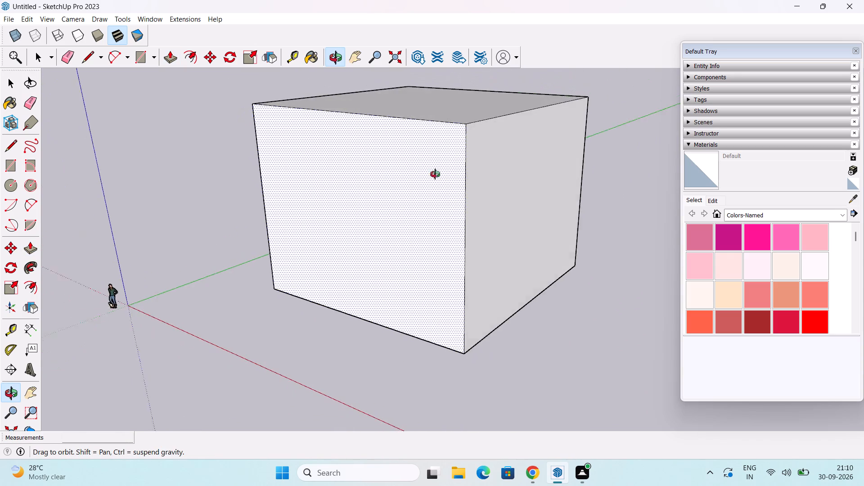
{"action": "middle_click_drag", "start_coordinate": [435, 174], "coordinate": [432, 176]}
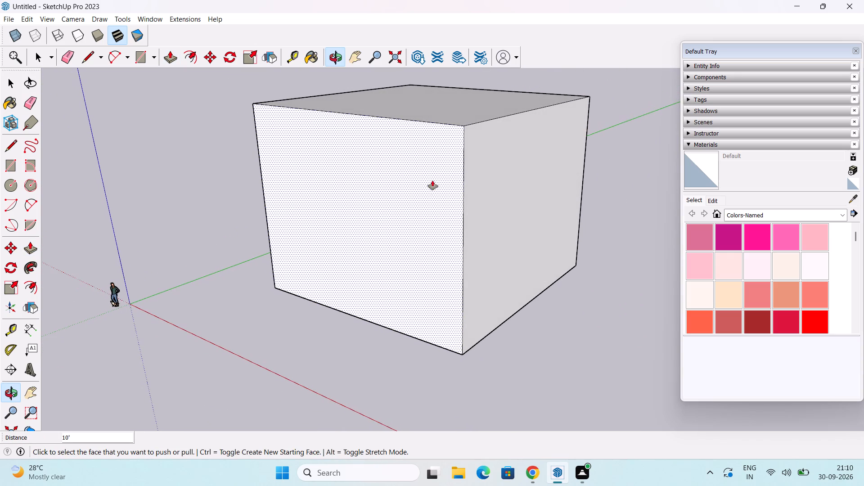
{"action": "middle_click_drag", "start_coordinate": [424, 200], "coordinate": [416, 197]}
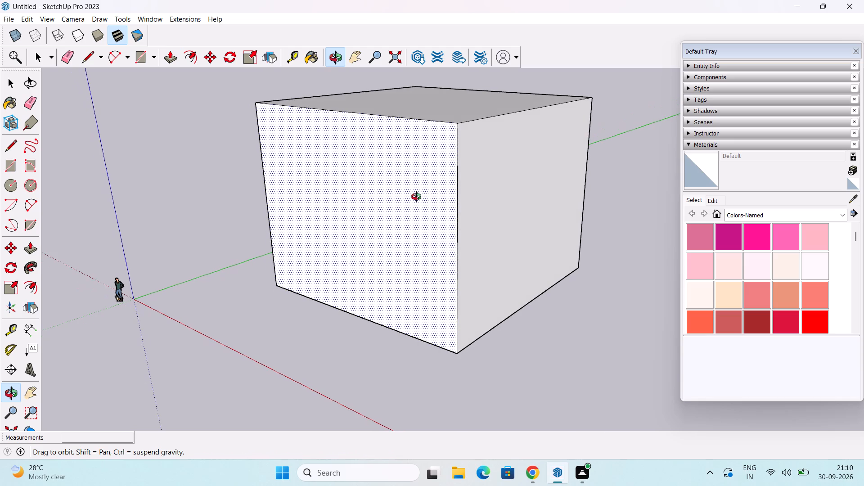
{"action": "middle_click_drag", "start_coordinate": [416, 197], "coordinate": [416, 197]}
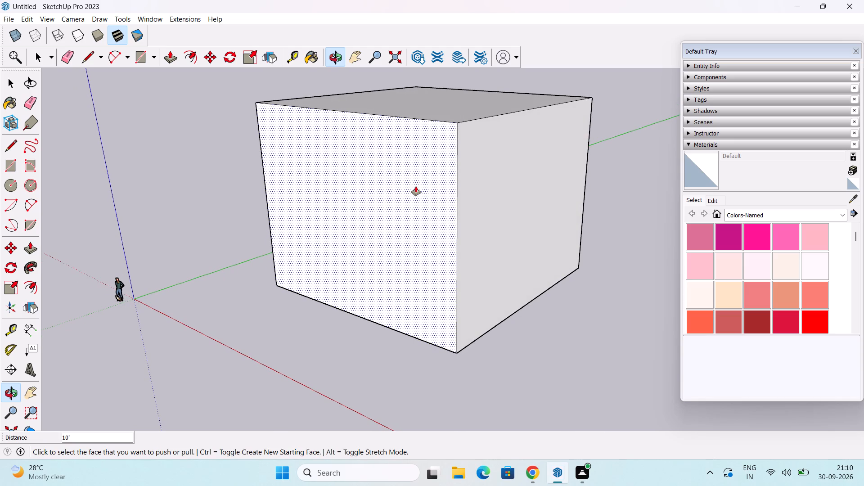
{"action": "scroll", "coordinate": [416, 186], "scroll_direction": "up", "scroll_amount": 1}
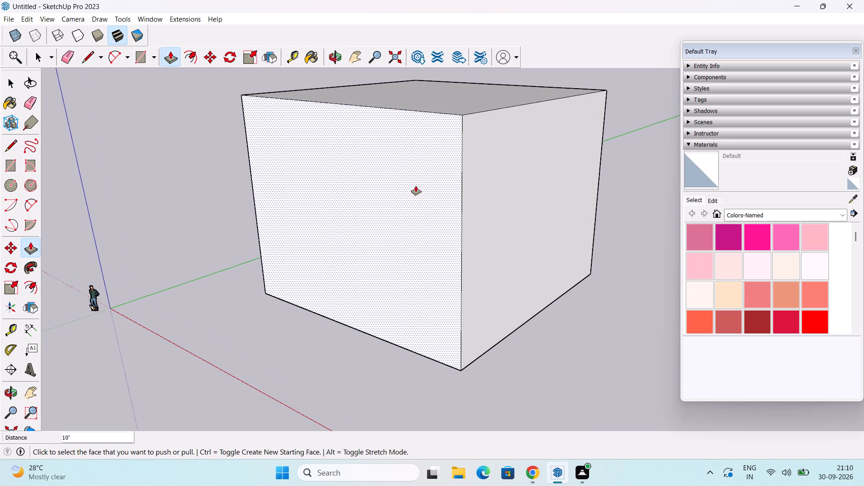
{"action": "middle_click_drag", "start_coordinate": [416, 186], "coordinate": [414, 218]}
{"action": "key", "text": "space"}
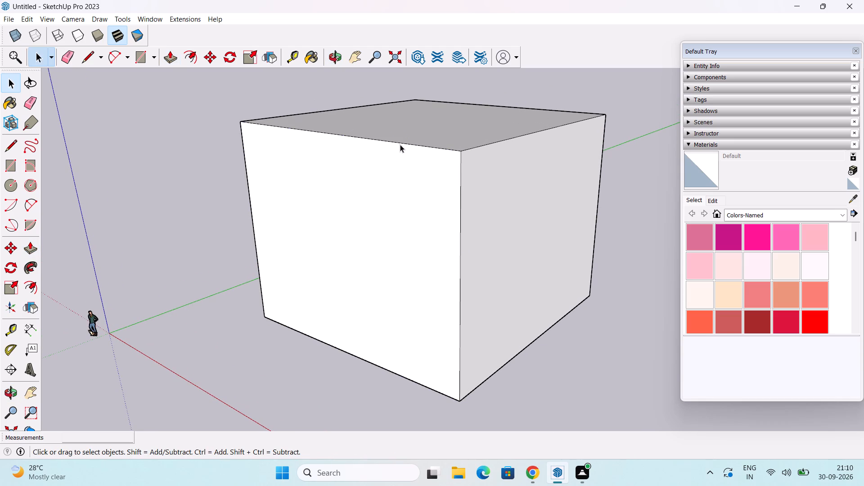
{"action": "left_click", "coordinate": [400, 144]}
{"action": "key", "text": "m"}
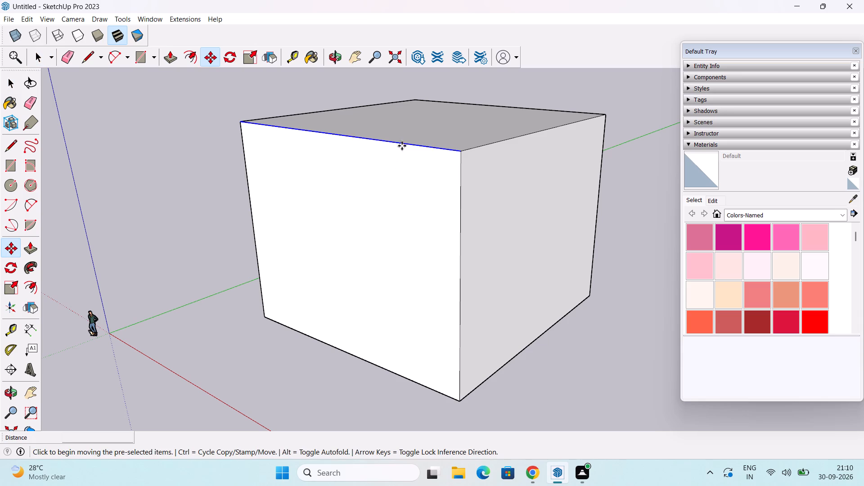
{"action": "left_click", "coordinate": [459, 153]}
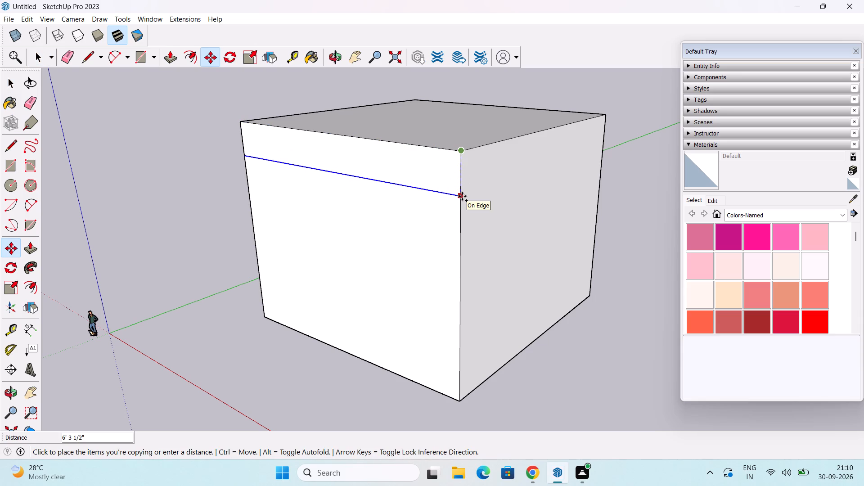
{"action": "left_click", "coordinate": [462, 196]}
Draw a 50' line across the adjacent side face, from the copied edge's corner end to the far vertical edge, parallel to the green axis.
{"action": "key", "text": "l"}
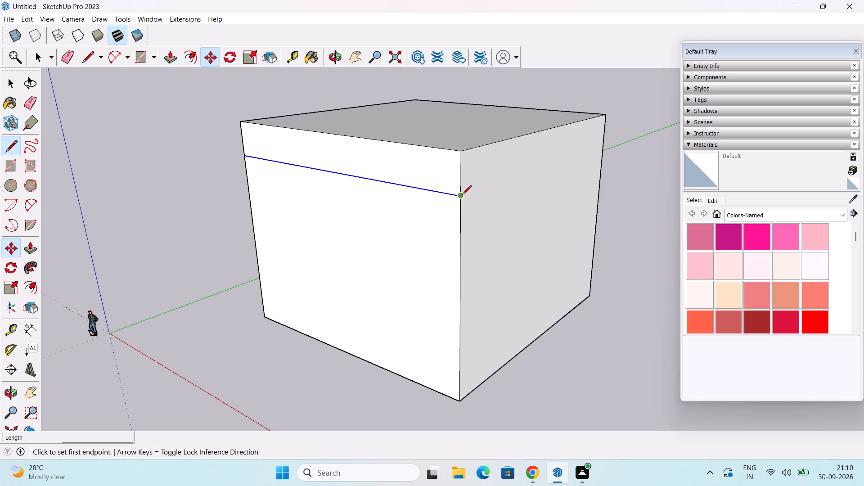
{"action": "key", "text": "Return"}
{"action": "left_click", "coordinate": [465, 192]}
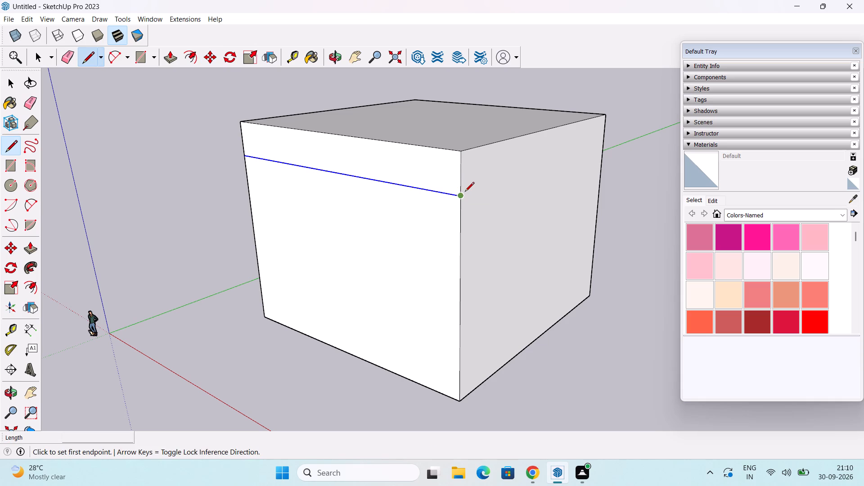
{"action": "left_click", "coordinate": [604, 145]}
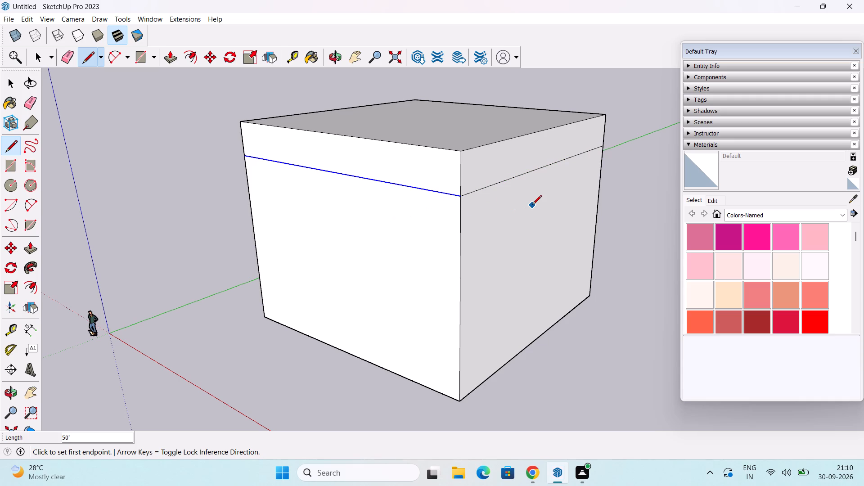
{"action": "key", "text": "space"}
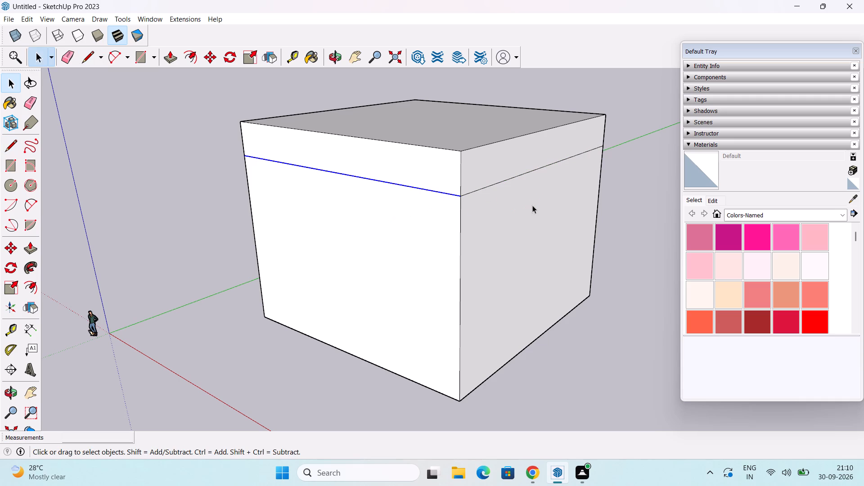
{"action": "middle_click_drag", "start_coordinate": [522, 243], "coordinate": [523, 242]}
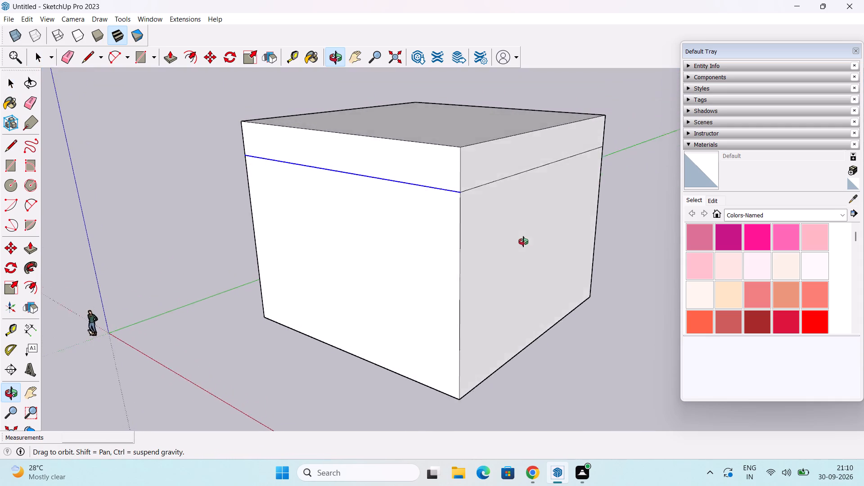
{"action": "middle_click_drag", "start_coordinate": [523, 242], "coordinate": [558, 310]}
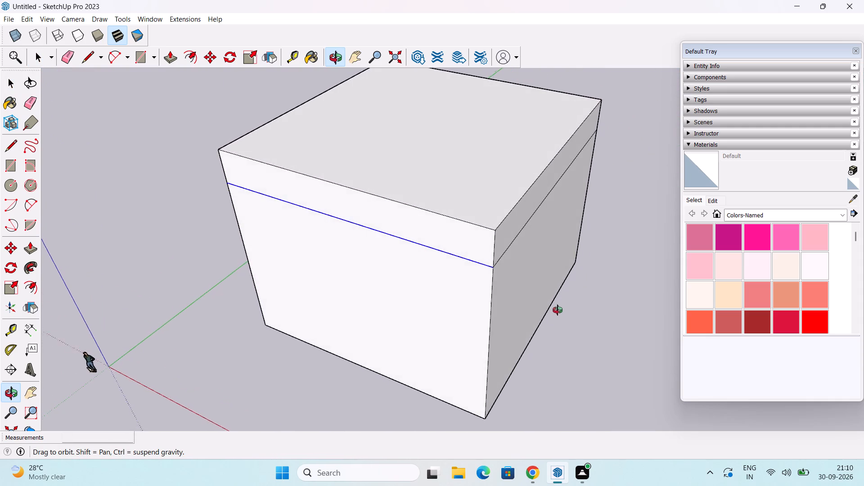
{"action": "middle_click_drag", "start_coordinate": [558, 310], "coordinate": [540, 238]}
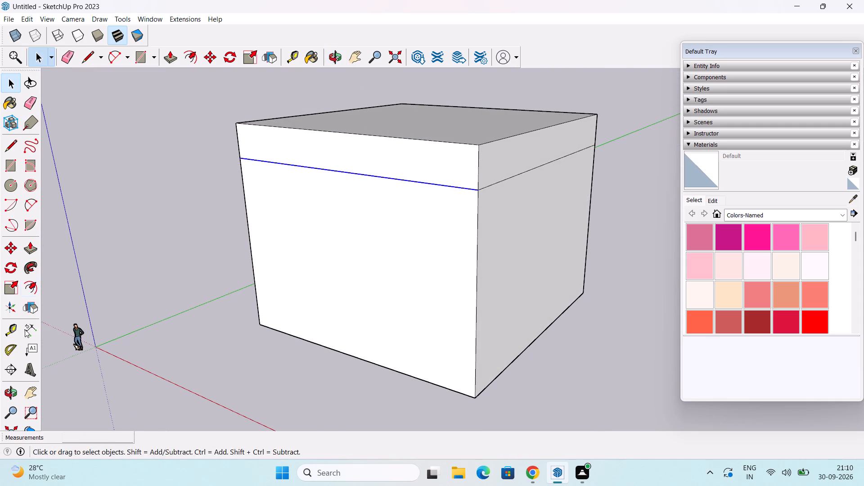
Measure the height of the top band along the box's near corner with the Dimension tool.
{"action": "left_click", "coordinate": [31, 328]}
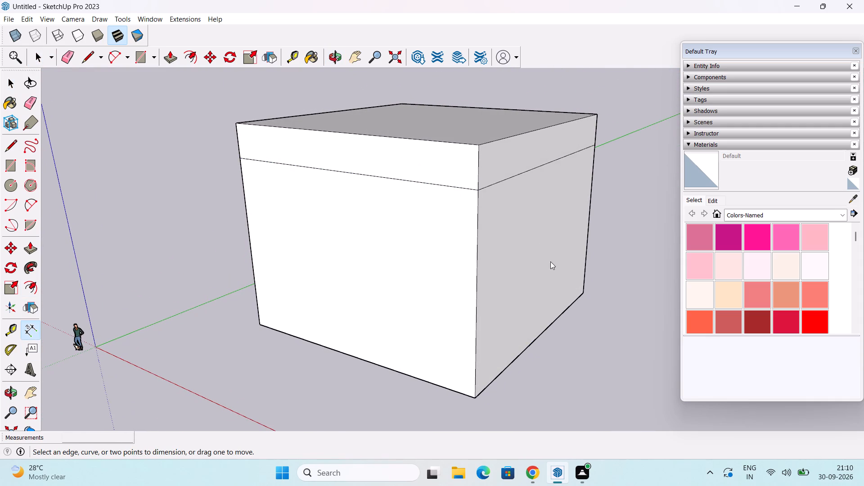
{"action": "scroll", "coordinate": [548, 258], "scroll_direction": "up", "scroll_amount": 4}
{"action": "scroll", "coordinate": [450, 138], "scroll_direction": "down", "scroll_amount": 2}
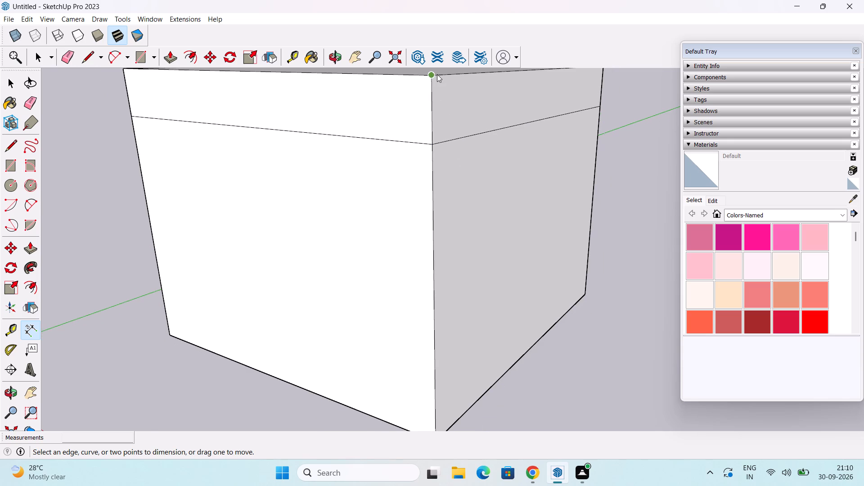
{"action": "left_click", "coordinate": [432, 74]}
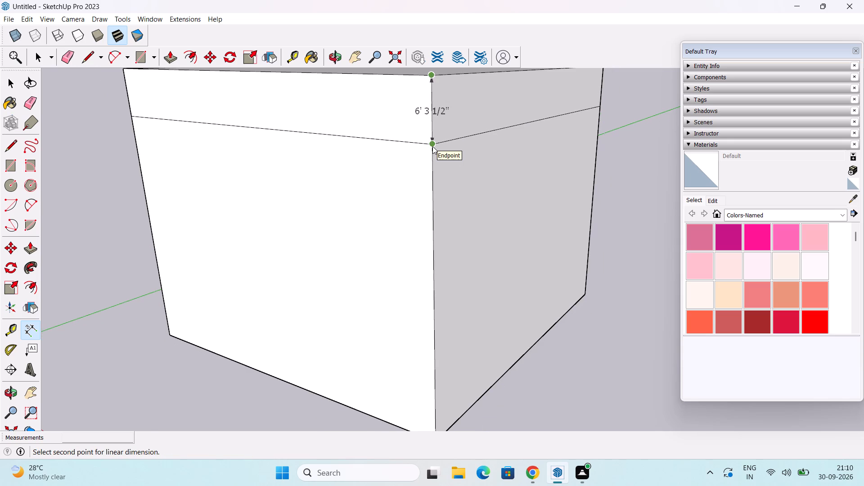
{"action": "key", "text": "Escape"}
{"action": "scroll", "coordinate": [432, 146], "scroll_direction": "down", "scroll_amount": 4}
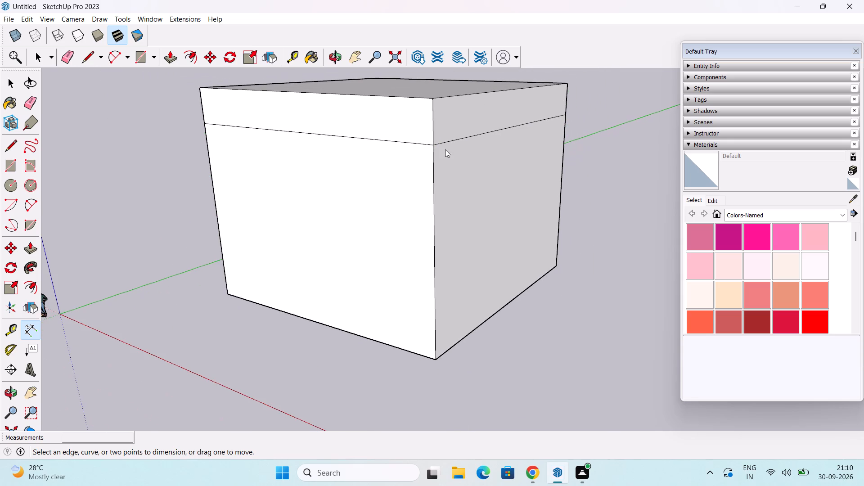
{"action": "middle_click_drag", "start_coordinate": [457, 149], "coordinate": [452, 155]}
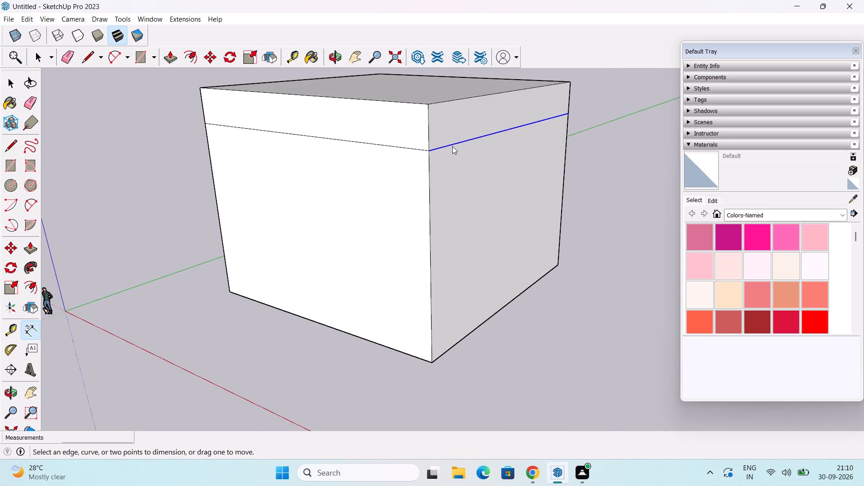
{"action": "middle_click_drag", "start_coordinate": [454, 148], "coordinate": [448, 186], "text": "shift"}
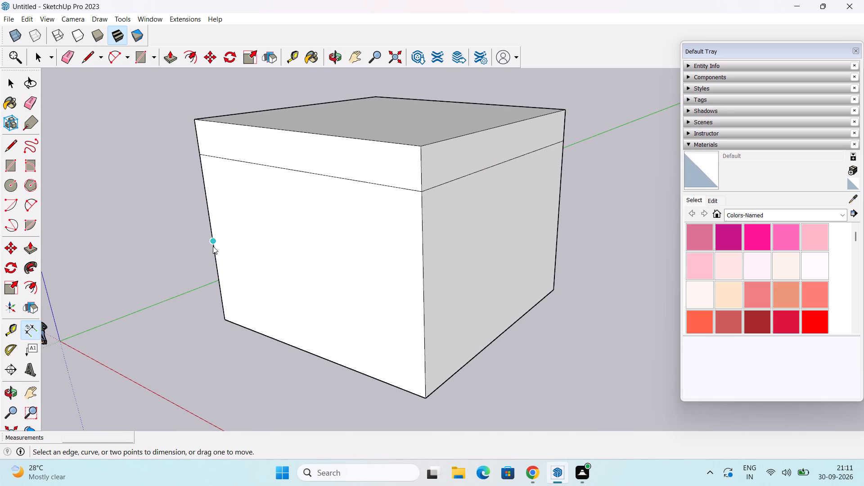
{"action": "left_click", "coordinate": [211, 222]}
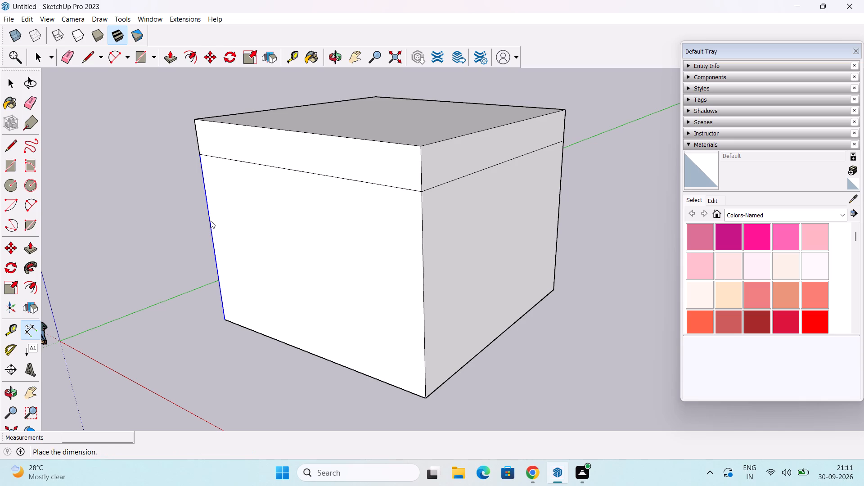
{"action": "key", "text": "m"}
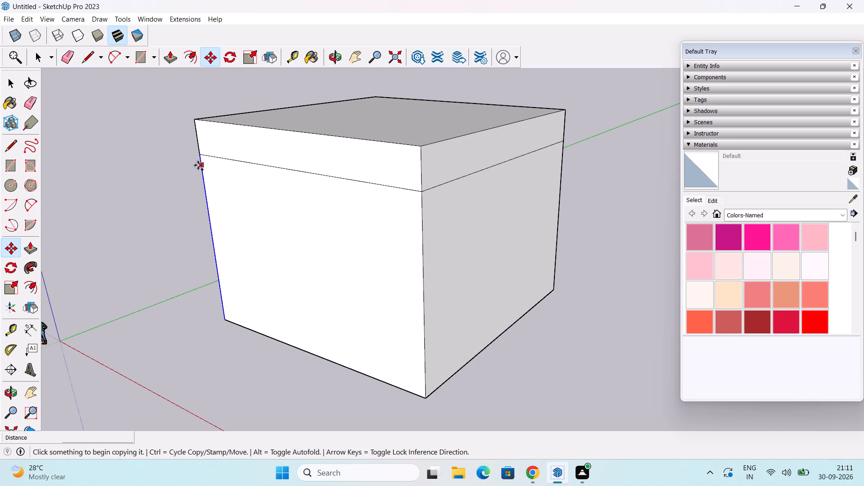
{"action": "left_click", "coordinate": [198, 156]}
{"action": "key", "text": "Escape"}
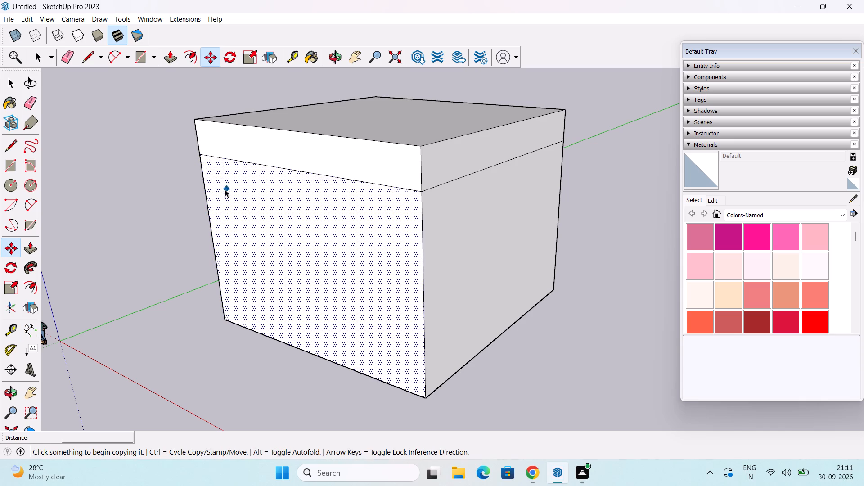
Copy the front face's outer vertical edge below the band 6' inward along the band line.
{"action": "key", "text": "space"}
{"action": "left_click", "coordinate": [208, 207]}
{"action": "key", "text": "m"}
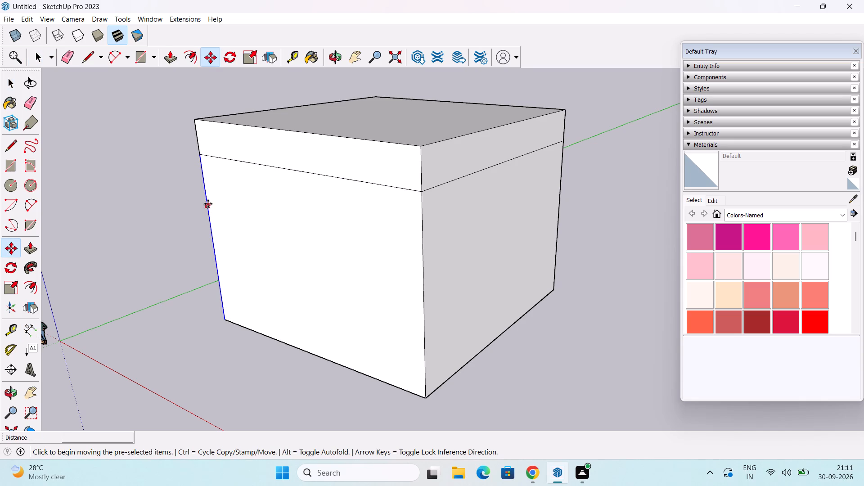
{"action": "left_click", "coordinate": [198, 158]}
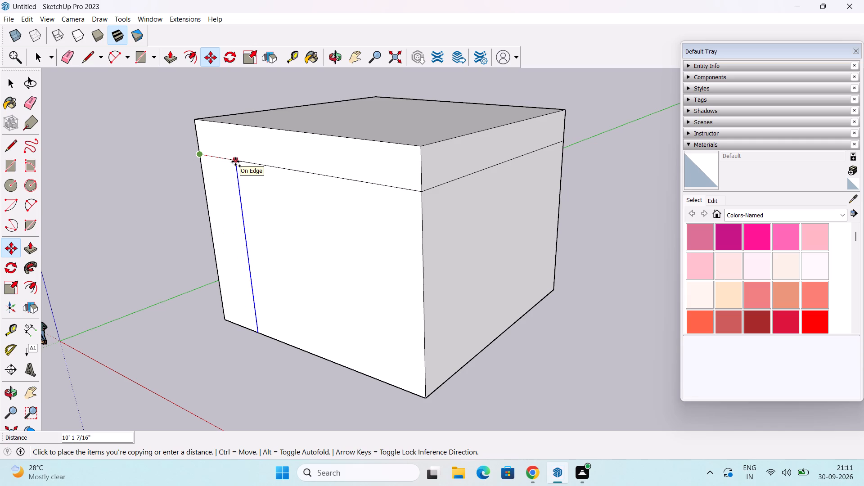
{"action": "key", "text": "6"}
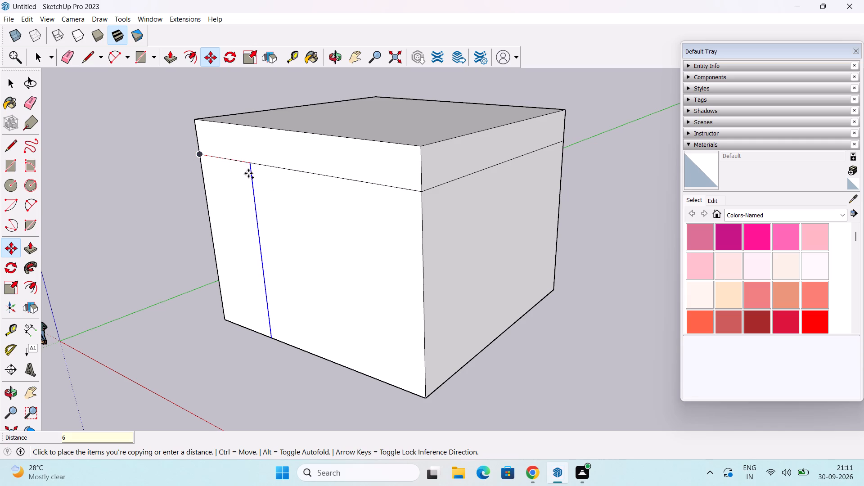
{"action": "key", "text": "apostrophe"}
{"action": "key", "text": "Return"}
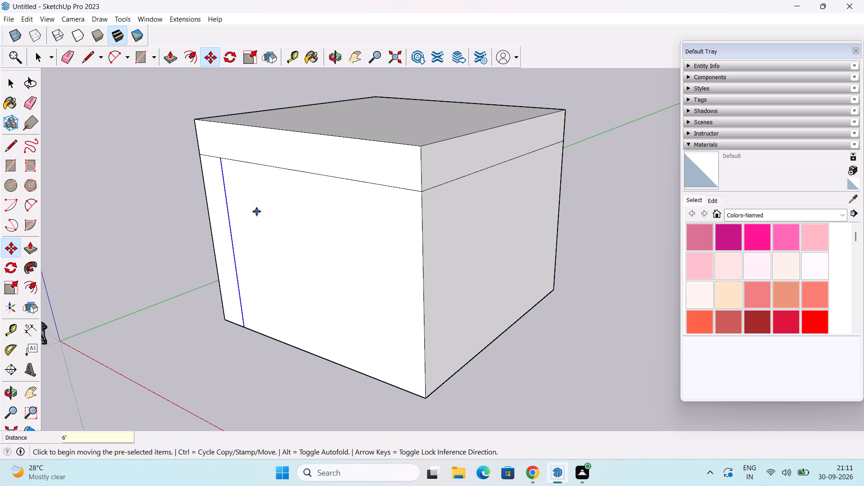
{"action": "middle_click_drag", "start_coordinate": [256, 211], "coordinate": [384, 193]}
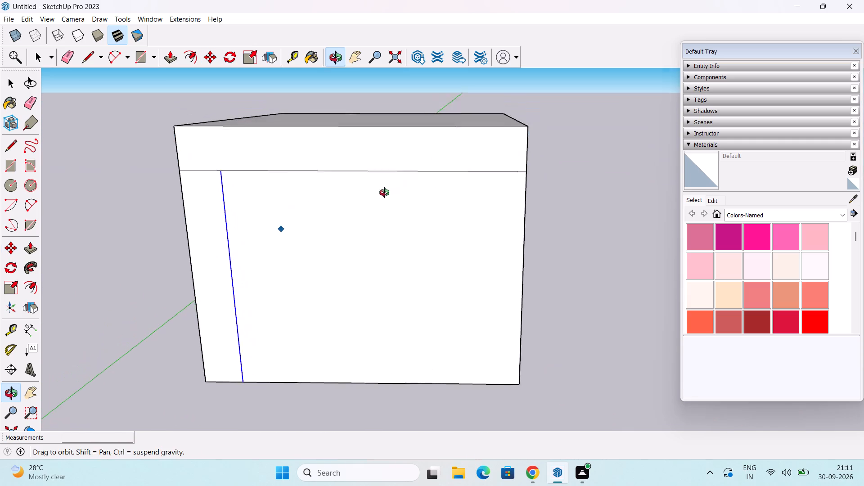
{"action": "middle_click_drag", "start_coordinate": [384, 193], "coordinate": [205, 233]}
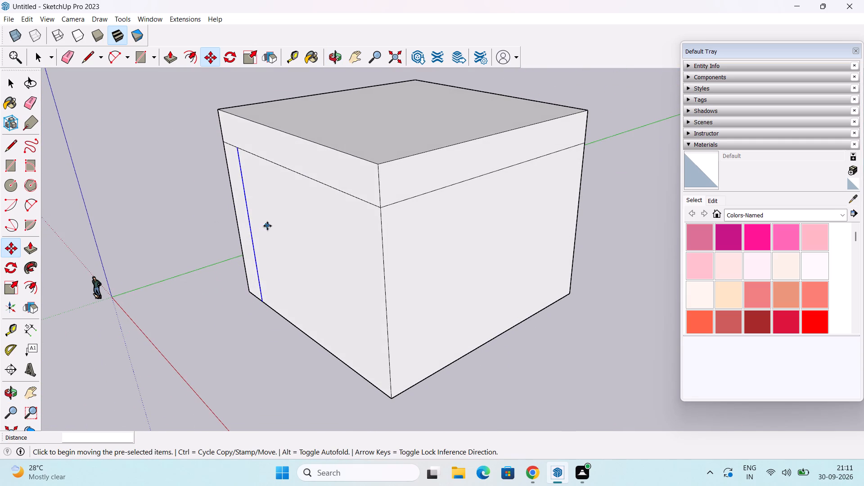
{"action": "key", "text": "space"}
Copy the adjacent side face's far vertical edge below the band 6' inward toward the near corner.
{"action": "middle_click_drag", "start_coordinate": [261, 231], "coordinate": [293, 229]}
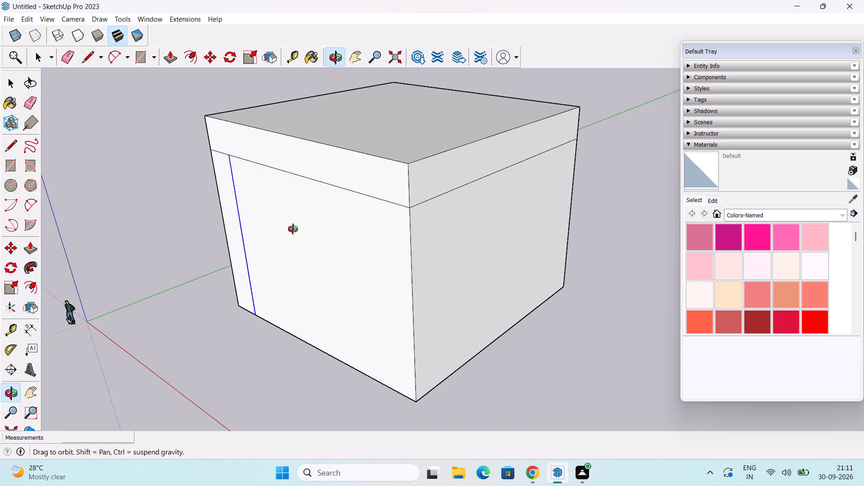
{"action": "middle_click_drag", "start_coordinate": [293, 229], "coordinate": [296, 219]}
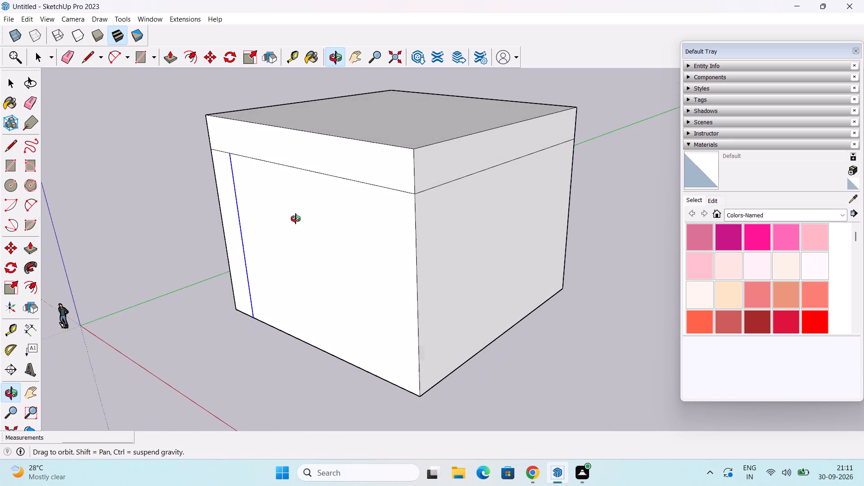
{"action": "middle_click_drag", "start_coordinate": [296, 219], "coordinate": [289, 182]}
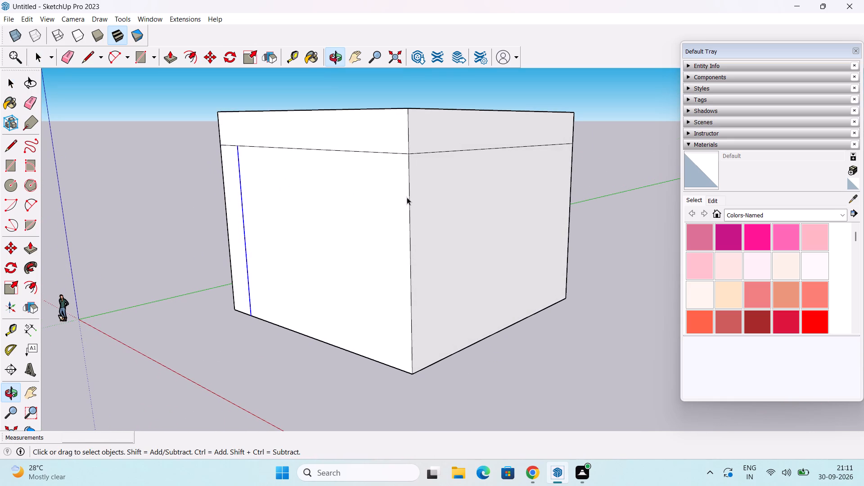
{"action": "left_click", "coordinate": [571, 211]}
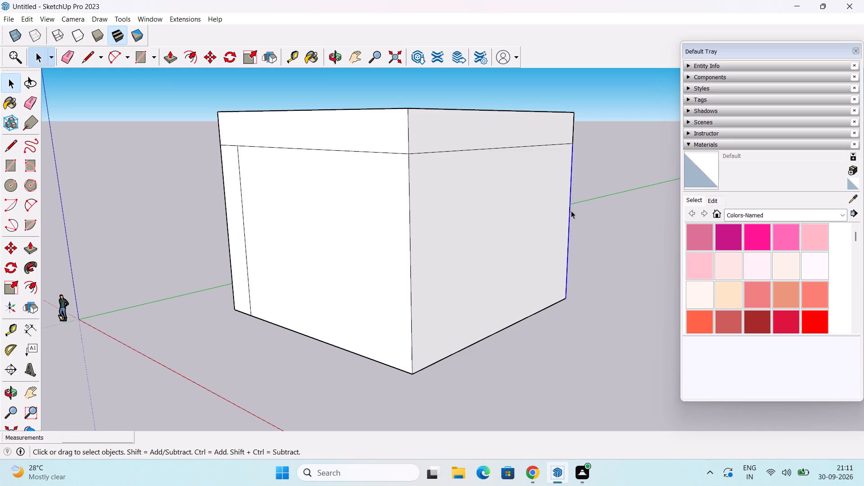
{"action": "key", "text": "m"}
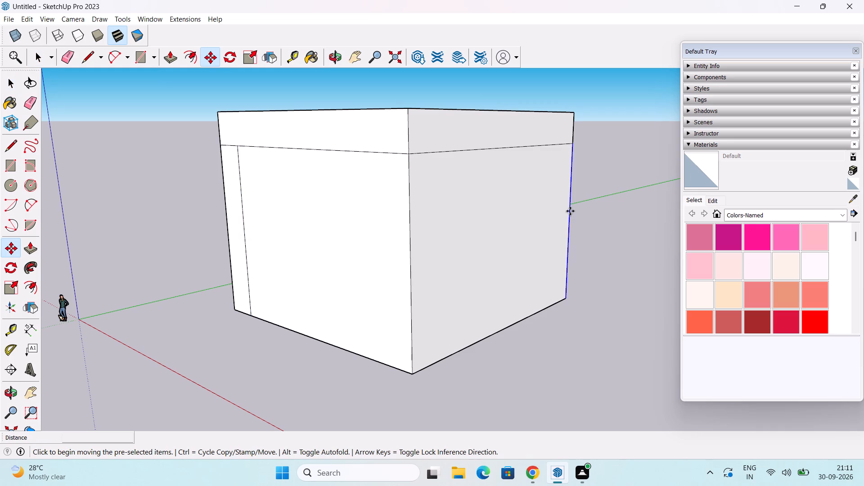
{"action": "left_click", "coordinate": [575, 143]}
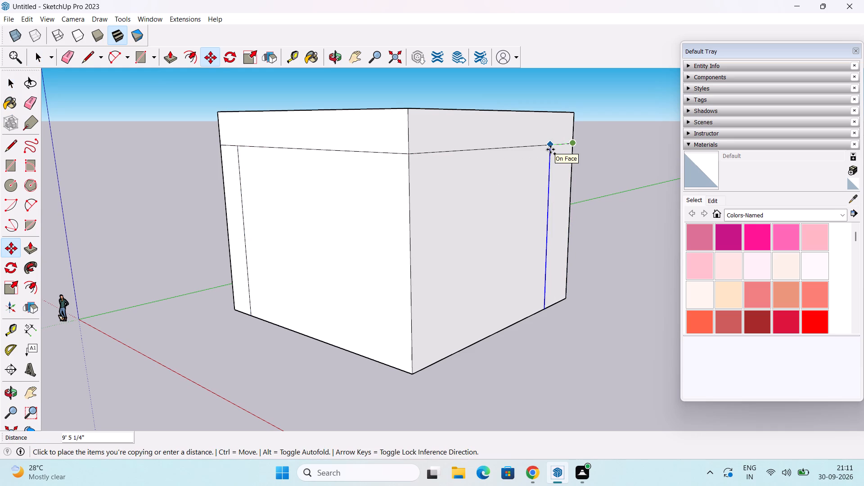
{"action": "middle_click", "coordinate": [550, 149]}
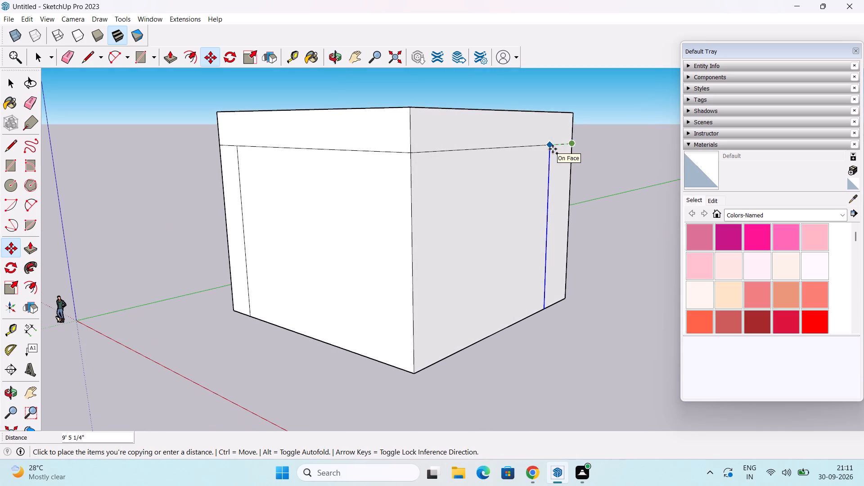
{"action": "type", "text": "6'"}
{"action": "key", "text": "Return"}
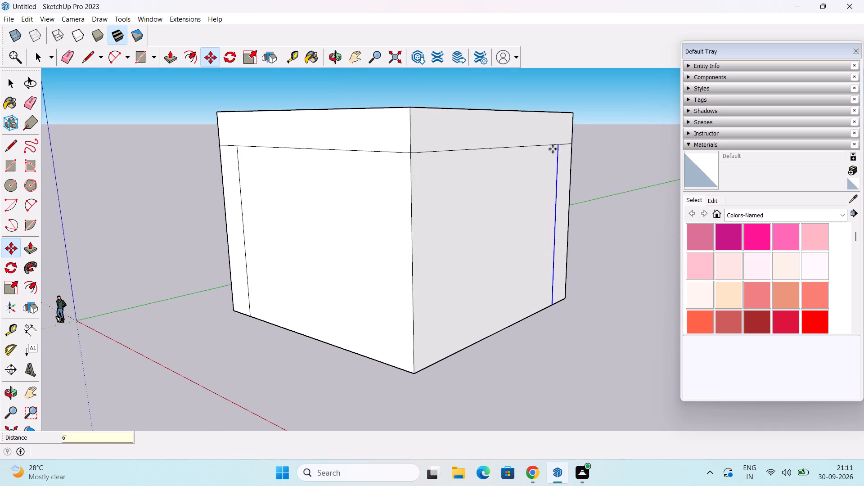
{"action": "key", "text": "space"}
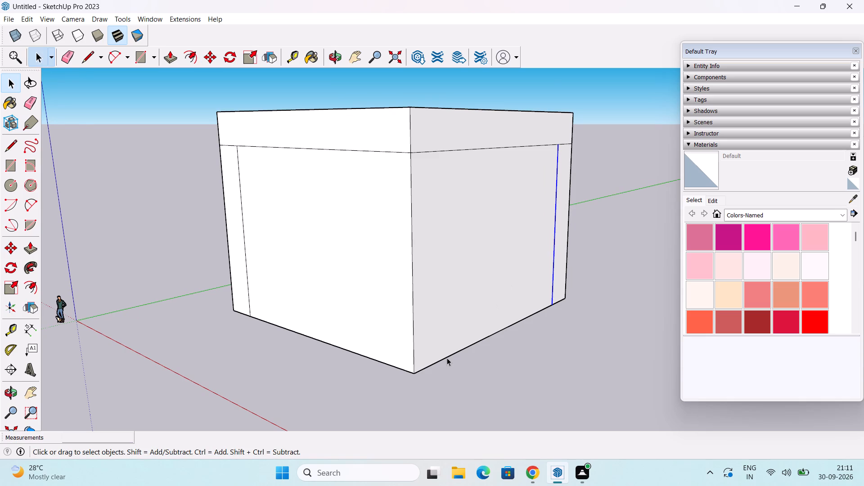
Draw a 50' line across the front face's top band, just below the roof edge, from the outer vertical edge to the near corner.
{"action": "scroll", "coordinate": [447, 358], "scroll_direction": "down", "scroll_amount": 2}
{"action": "middle_click_drag", "start_coordinate": [447, 348], "coordinate": [441, 281]}
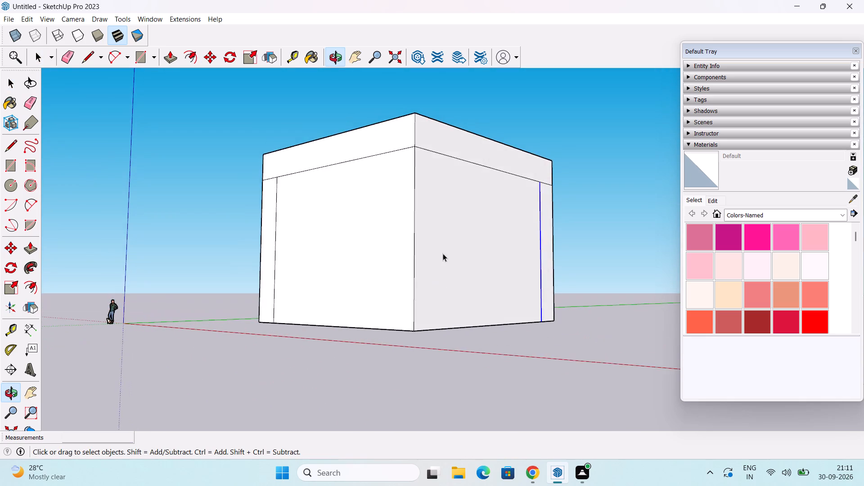
{"action": "scroll", "coordinate": [443, 252], "scroll_direction": "up", "scroll_amount": 2}
{"action": "middle_click_drag", "start_coordinate": [443, 252], "coordinate": [457, 288]}
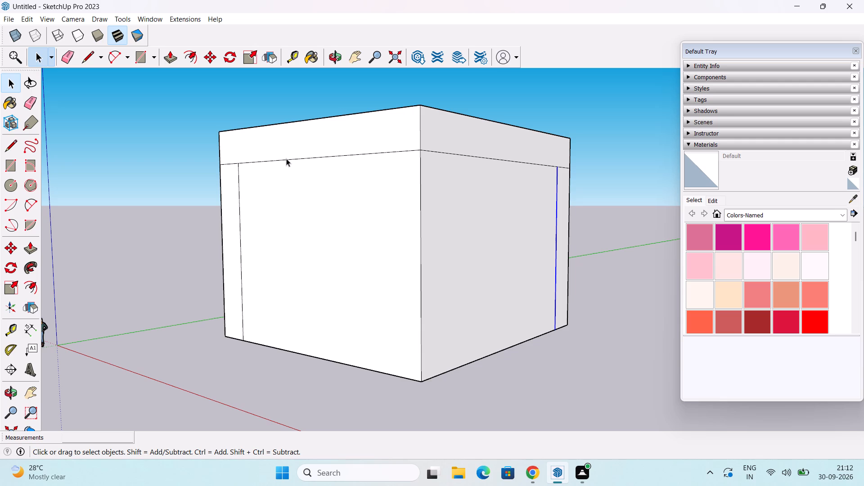
{"action": "left_click", "coordinate": [9, 145]}
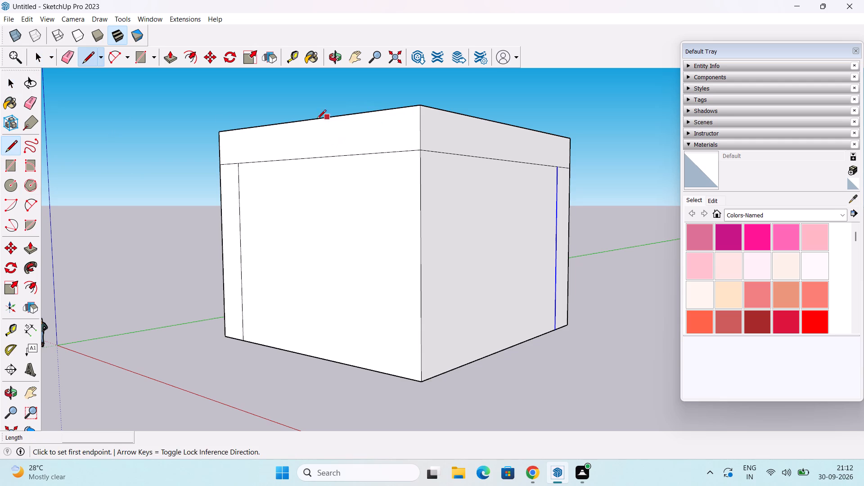
{"action": "scroll", "coordinate": [222, 142], "scroll_direction": "up", "scroll_amount": 1}
{"action": "left_click", "coordinate": [220, 141]}
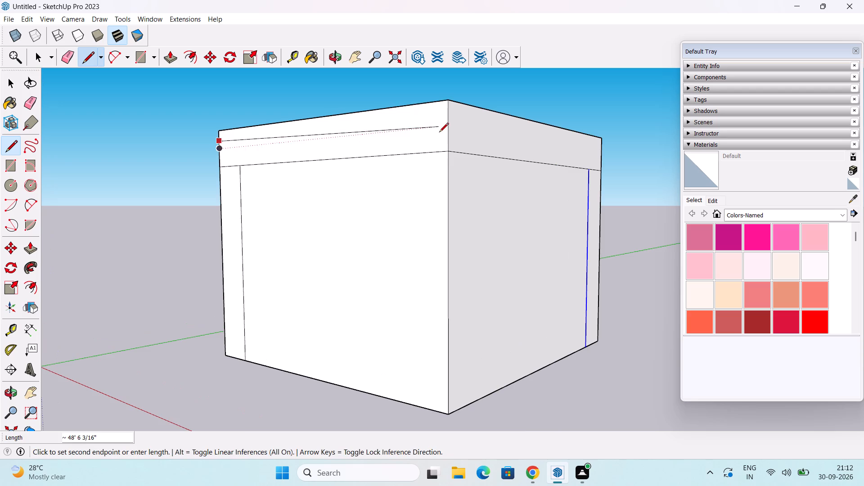
{"action": "left_click", "coordinate": [447, 116]}
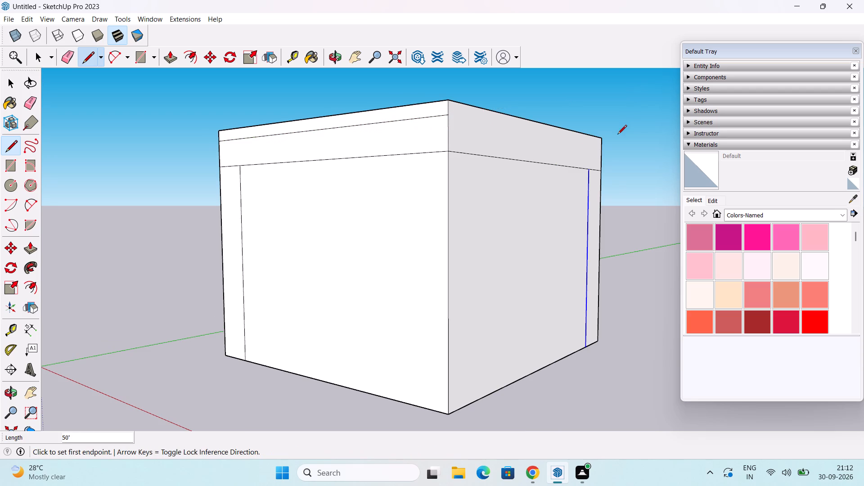
Continue the upper band line 50' across the adjacent side face to its far vertical edge, parallel to the green axis, and clear the selection.
{"action": "left_click", "coordinate": [448, 116]}
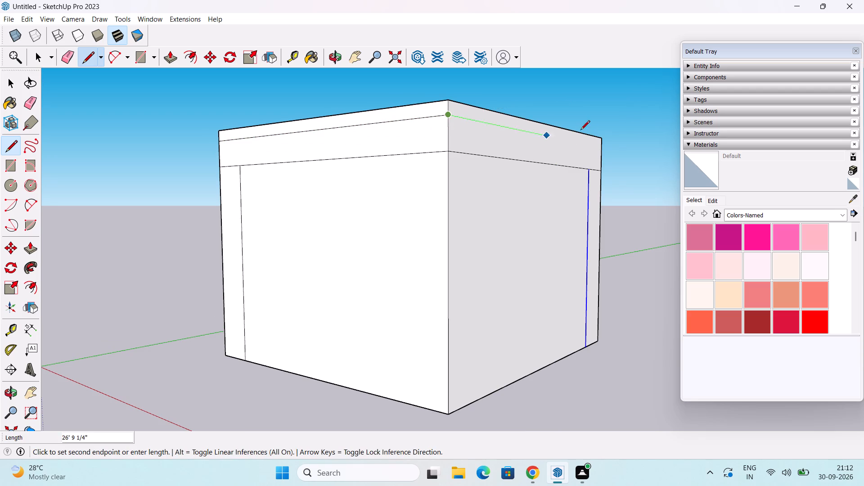
{"action": "left_click", "coordinate": [601, 148]}
{"action": "middle_click_drag", "start_coordinate": [578, 156], "coordinate": [486, 200]}
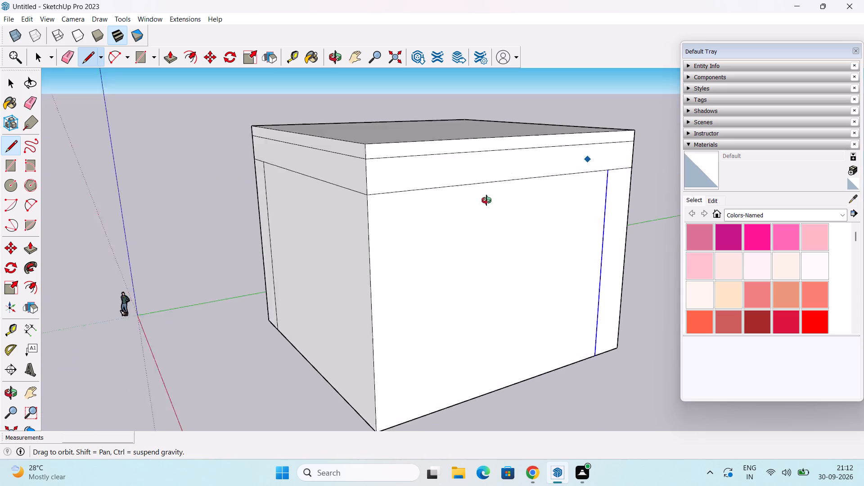
{"action": "middle_click_drag", "start_coordinate": [486, 200], "coordinate": [619, 189]}
{"action": "key", "text": "space"}
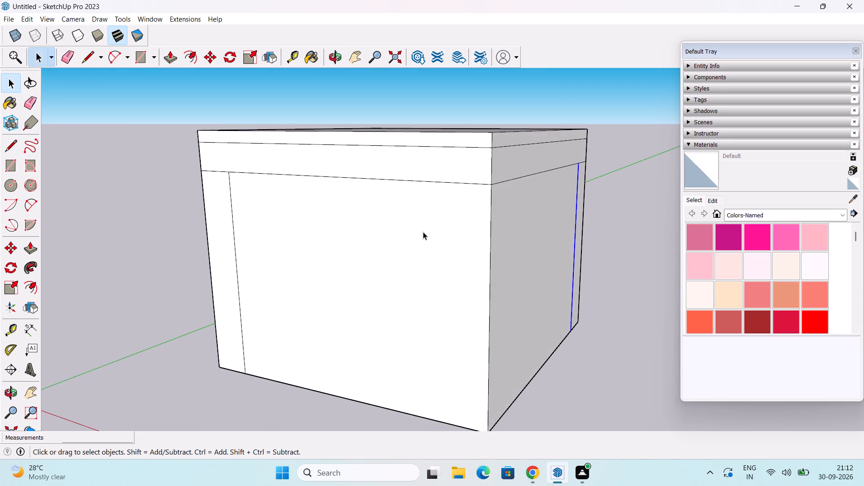
{"action": "scroll", "coordinate": [423, 232], "scroll_direction": "down", "scroll_amount": 2}
{"action": "left_click", "coordinate": [135, 245]}
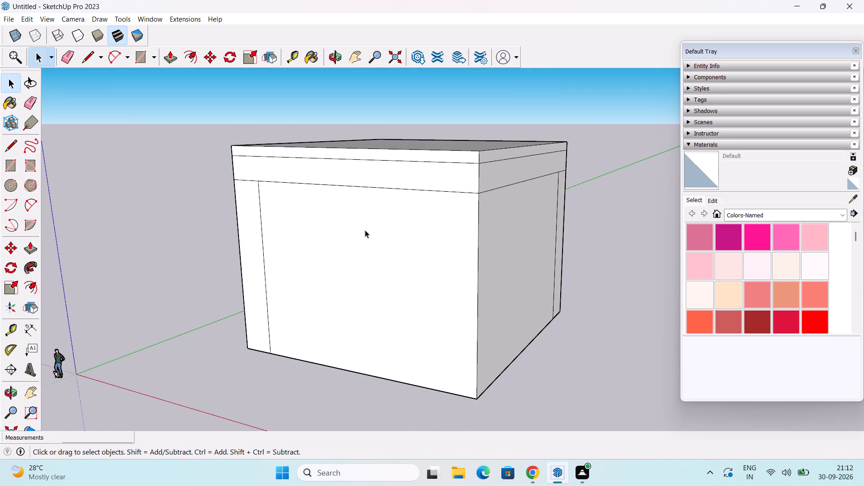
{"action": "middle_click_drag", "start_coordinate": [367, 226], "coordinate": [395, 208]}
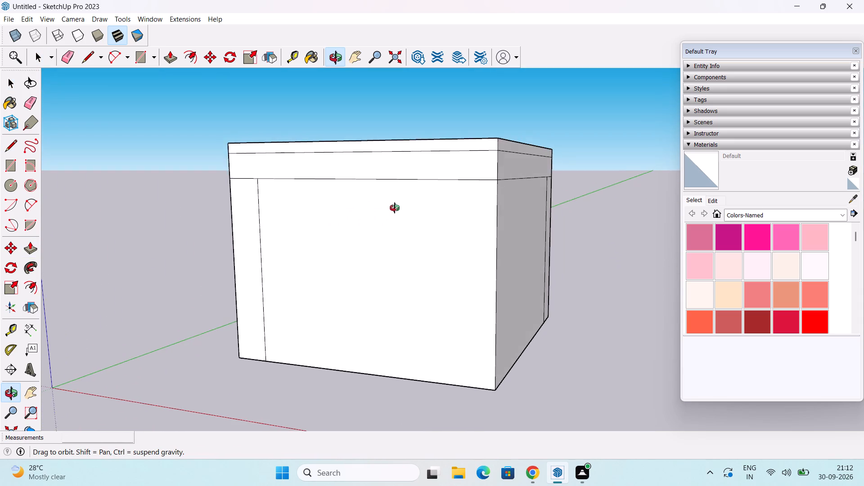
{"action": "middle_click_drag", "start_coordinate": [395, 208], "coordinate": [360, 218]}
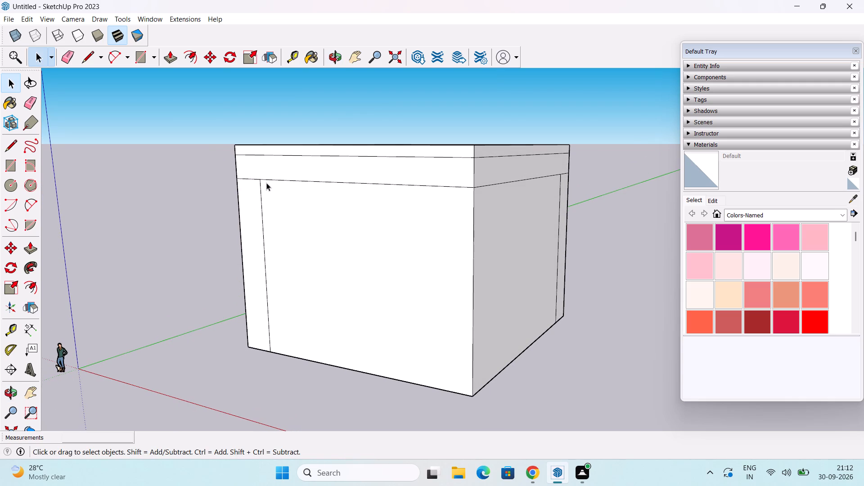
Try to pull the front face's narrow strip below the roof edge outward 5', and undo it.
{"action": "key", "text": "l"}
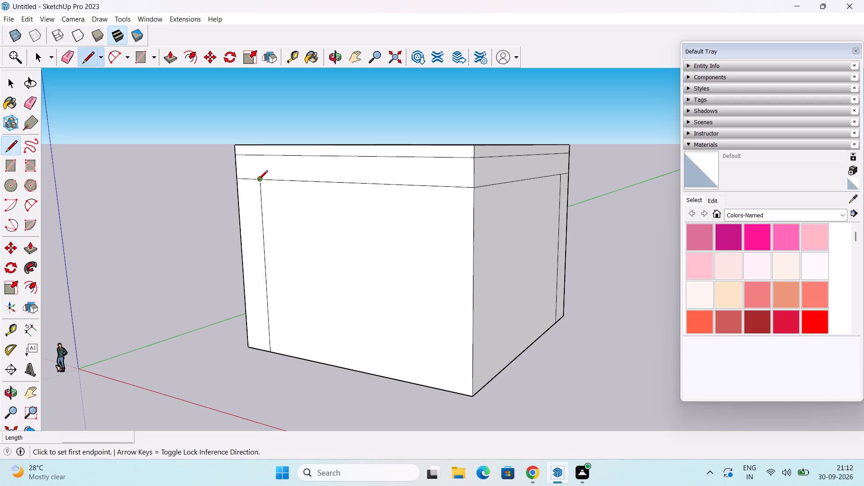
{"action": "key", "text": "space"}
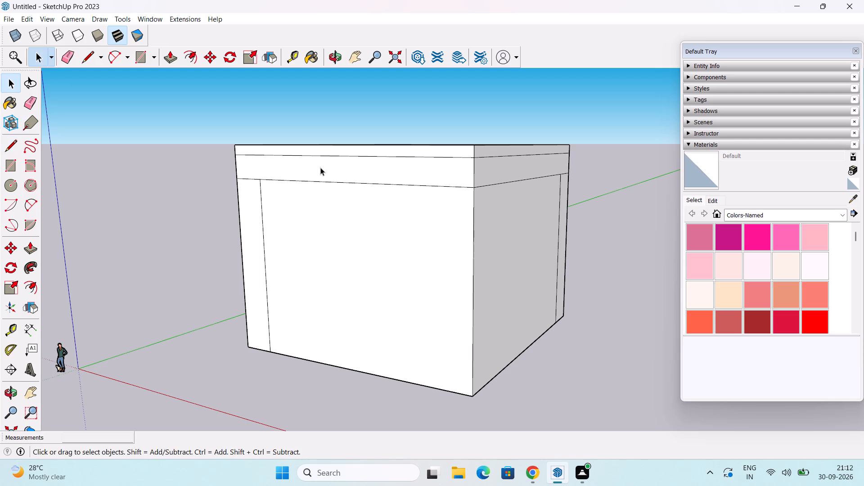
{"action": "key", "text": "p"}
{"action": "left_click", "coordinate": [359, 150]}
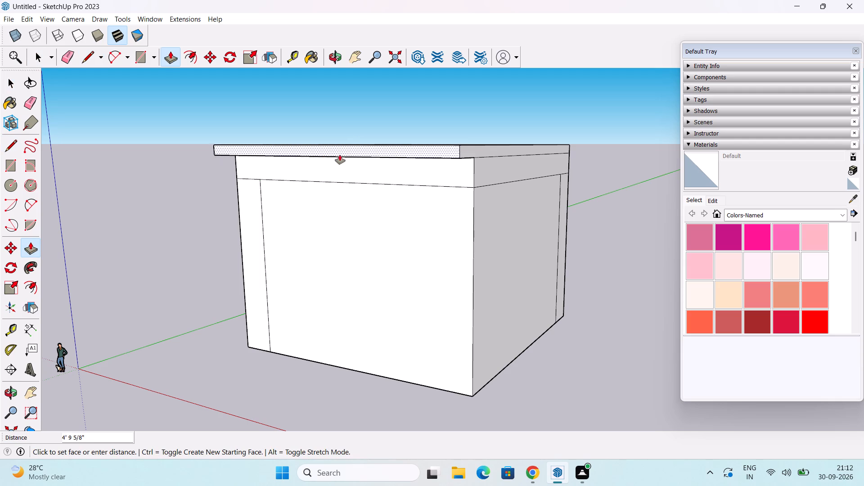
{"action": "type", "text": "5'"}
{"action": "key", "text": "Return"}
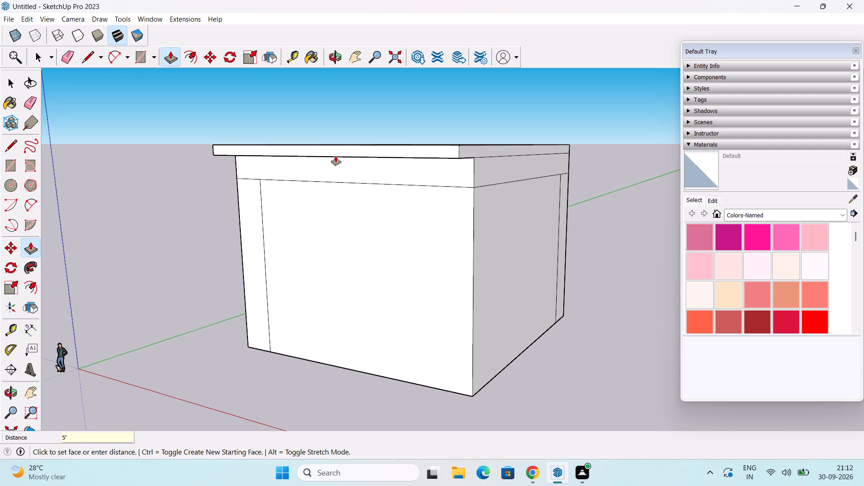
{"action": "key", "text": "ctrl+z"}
Pull both horizontal band strips at the top of the front face outward 2'.
{"action": "left_click", "coordinate": [356, 156]}
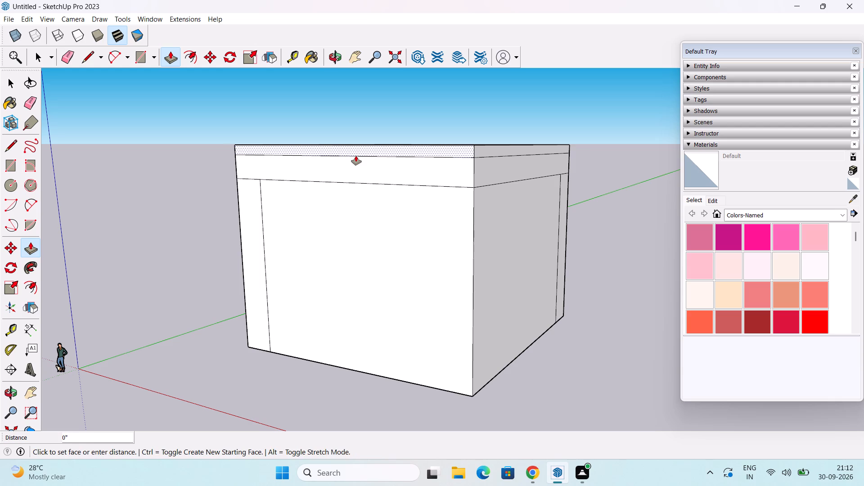
{"action": "type", "text": "2'"}
{"action": "key", "text": "Return"}
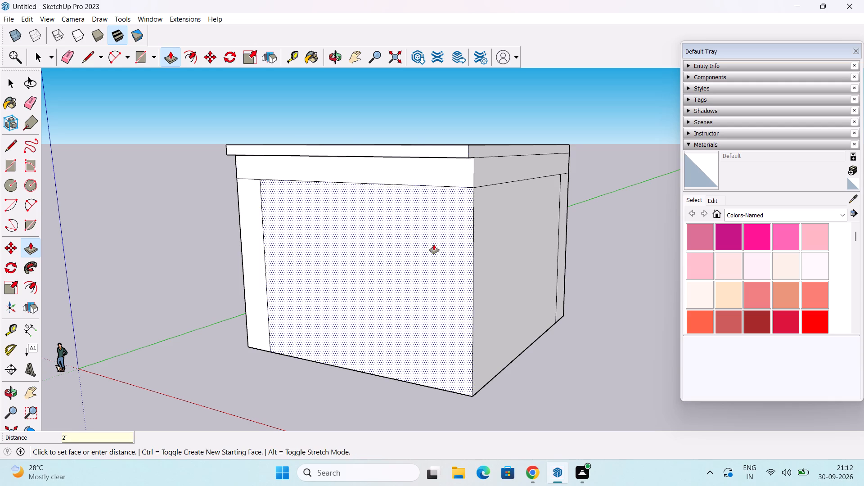
{"action": "middle_click_drag", "start_coordinate": [434, 244], "coordinate": [429, 177]}
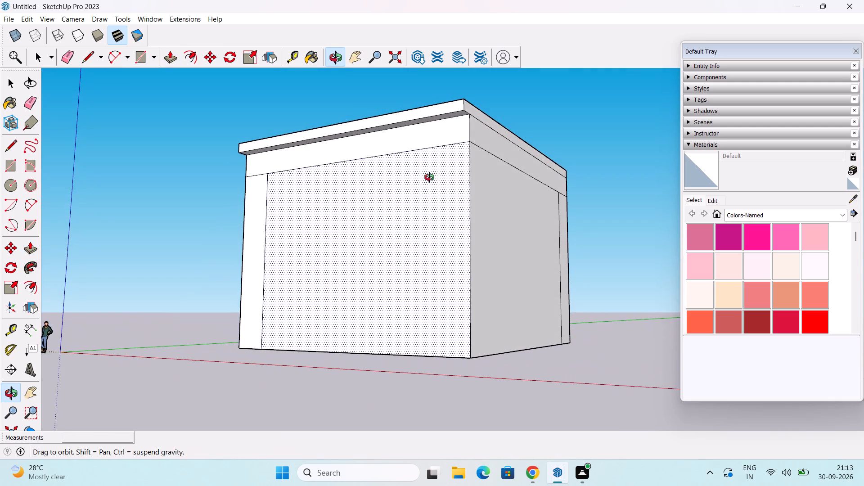
{"action": "middle_click_drag", "start_coordinate": [429, 177], "coordinate": [433, 189]}
{"action": "double_click", "coordinate": [444, 135]}
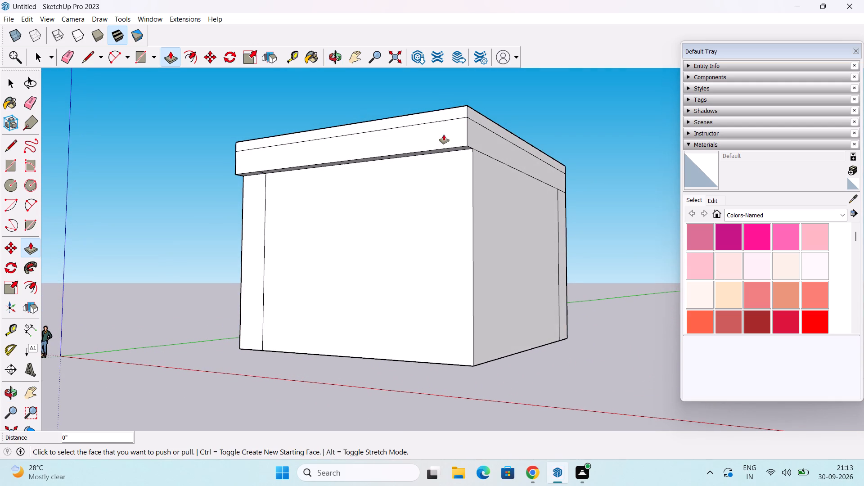
Pull both horizontal band strips at the top of the adjacent side face outward 2' as well.
{"action": "double_click", "coordinate": [508, 147]}
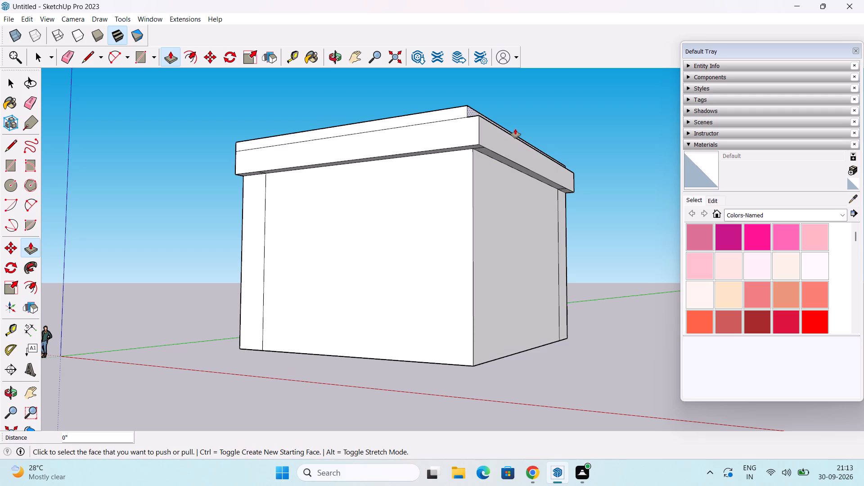
{"action": "middle_click_drag", "start_coordinate": [515, 126], "coordinate": [464, 198]}
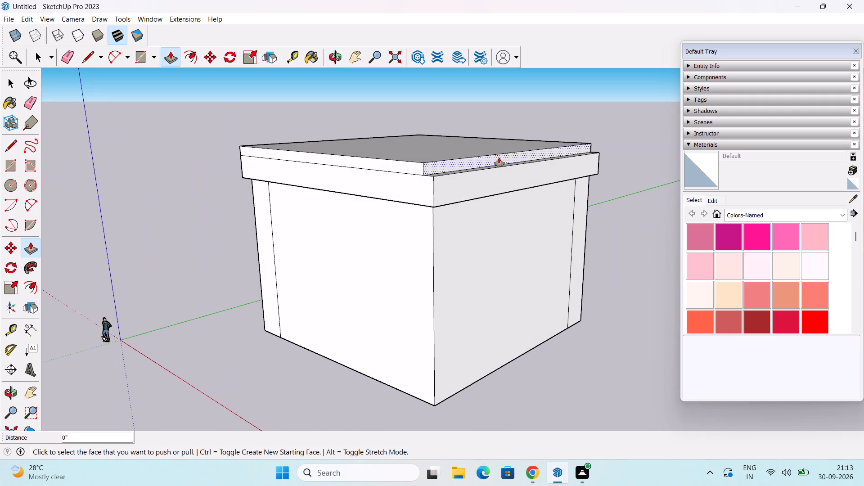
{"action": "double_click", "coordinate": [499, 157]}
{"action": "middle_click_drag", "start_coordinate": [468, 237], "coordinate": [480, 175]}
{"action": "key", "text": "space"}
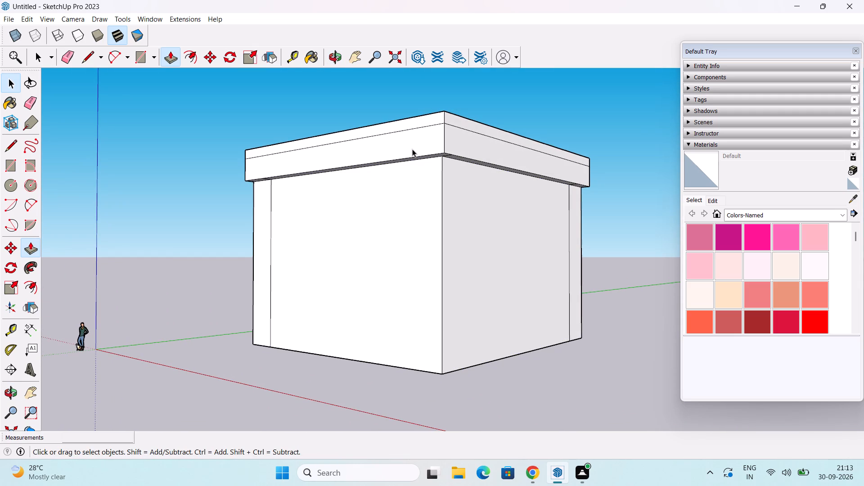
Pull the front face's 6' vertical side strip outward 2', flush with the band above it.
{"action": "middle_click_drag", "start_coordinate": [398, 152], "coordinate": [419, 194]}
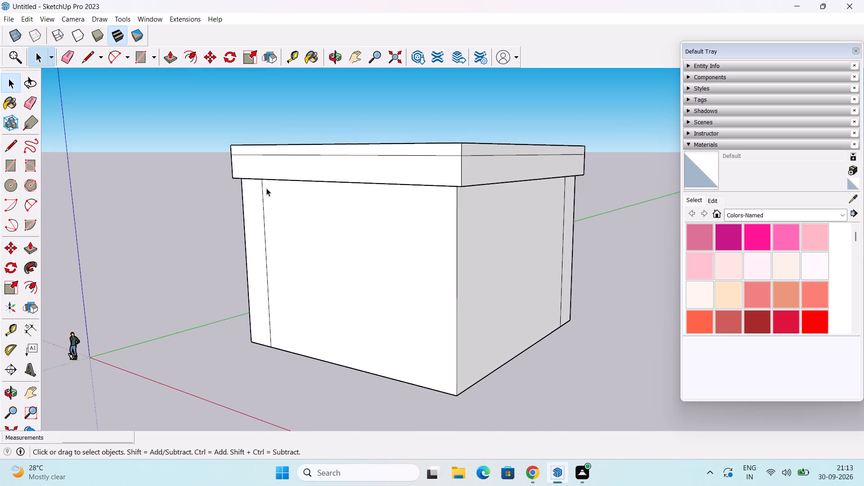
{"action": "middle_click_drag", "start_coordinate": [261, 183], "coordinate": [292, 143]}
{"action": "middle_click_drag", "start_coordinate": [292, 143], "coordinate": [293, 110]}
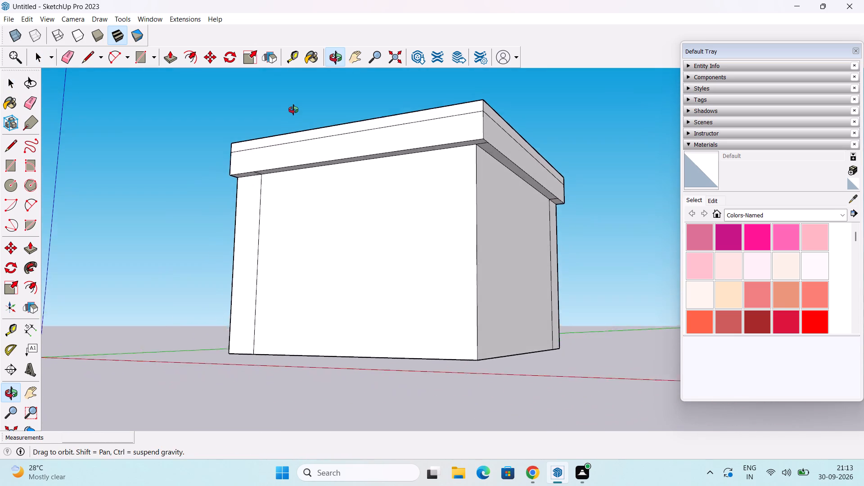
{"action": "middle_click_drag", "start_coordinate": [293, 110], "coordinate": [294, 105]}
{"action": "middle_click_drag", "start_coordinate": [281, 174], "coordinate": [296, 148]}
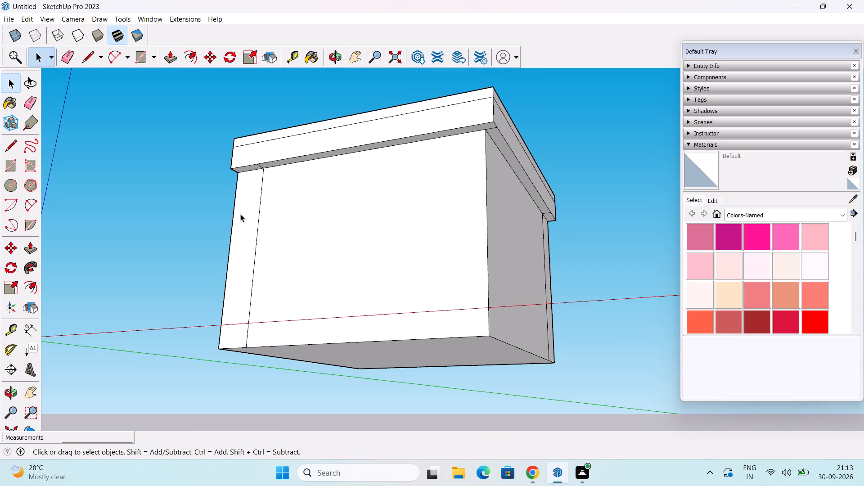
{"action": "key", "text": "p"}
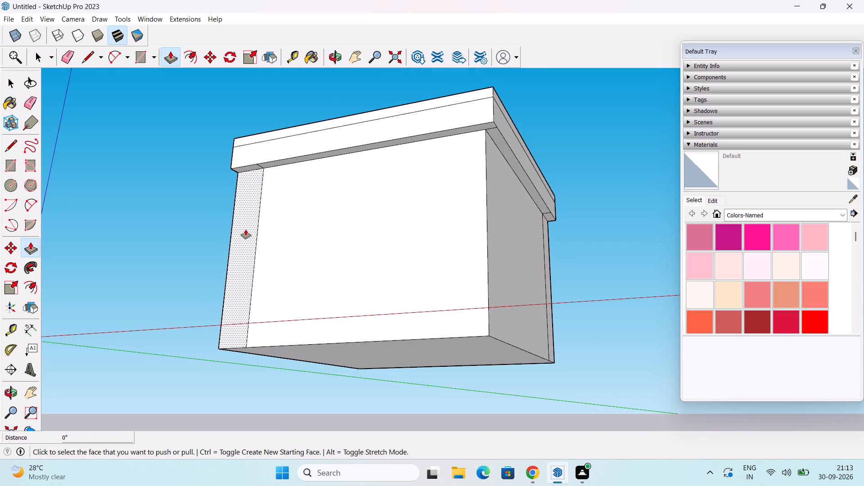
{"action": "double_click", "coordinate": [246, 229]}
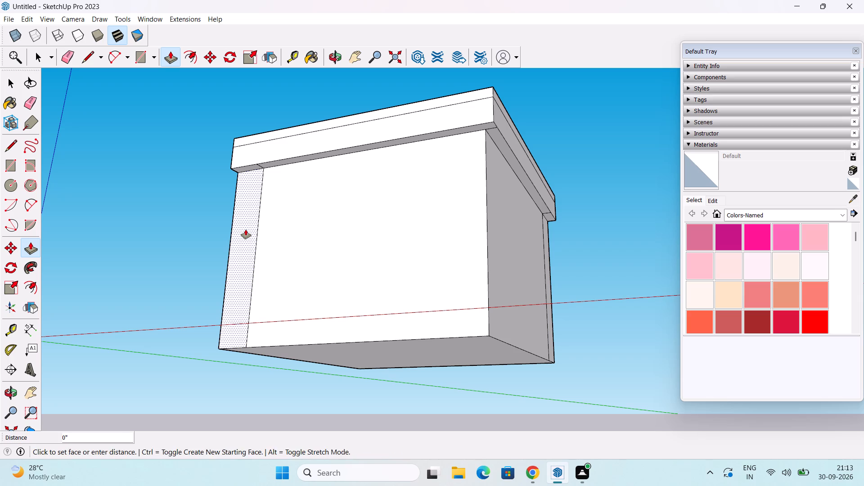
{"action": "middle_click_drag", "start_coordinate": [266, 218], "coordinate": [248, 298]}
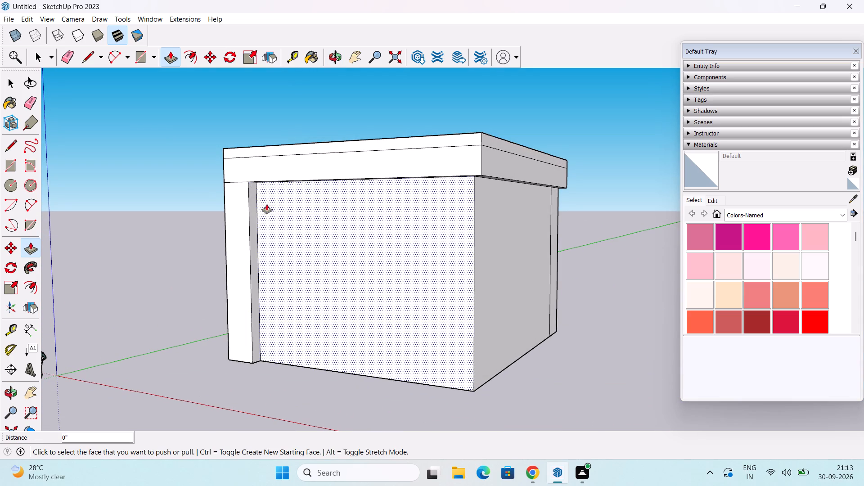
{"action": "key", "text": "space"}
Draw a vertical line about 4' 6" across the front face's lower band, from the side strip's inner top corner to the upper band line.
{"action": "key", "text": "l"}
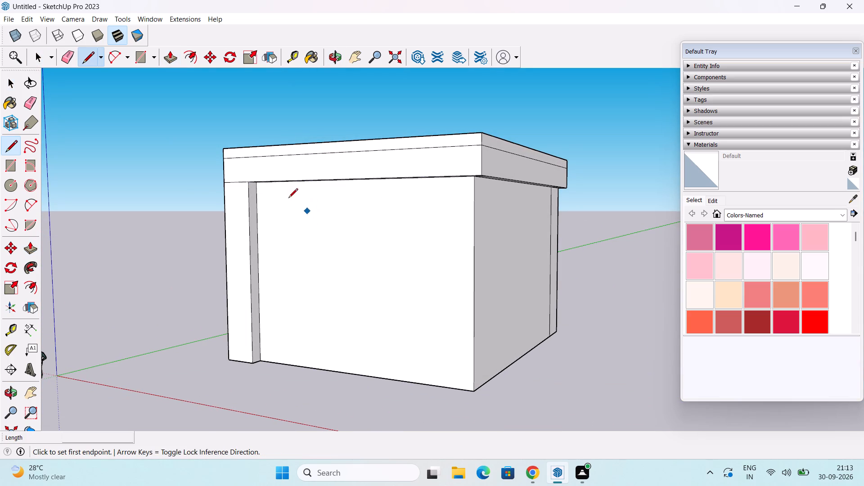
{"action": "left_click", "coordinate": [248, 186]}
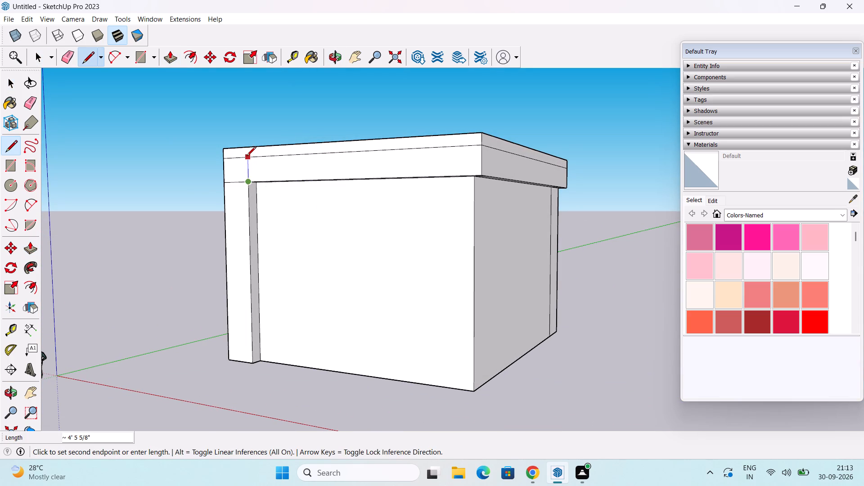
{"action": "left_click", "coordinate": [247, 157]}
{"action": "key", "text": "space"}
Copy the short vertical line about 43' along the front band toward the near corner, dividing the span into three equal parts.
{"action": "key", "text": "m"}
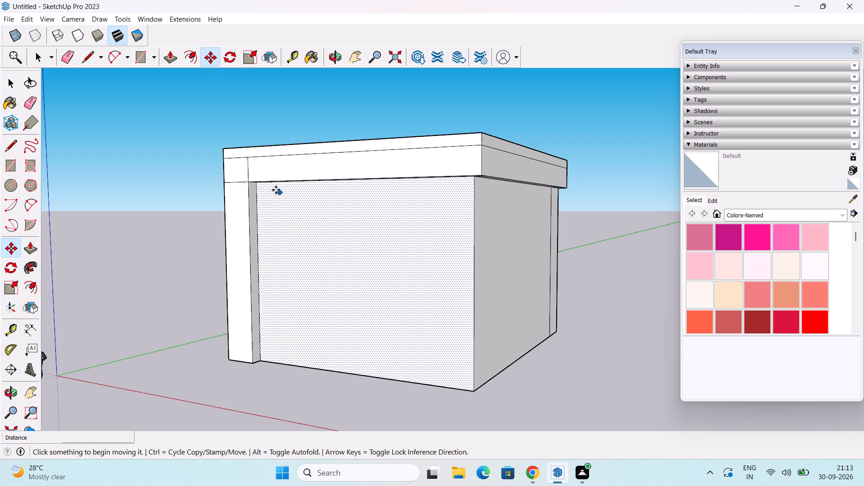
{"action": "key", "text": "Escape"}
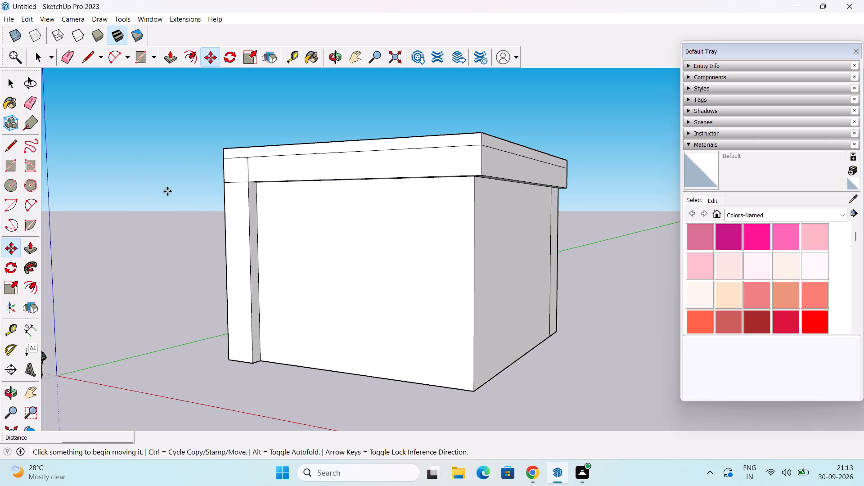
{"action": "key", "text": "space"}
{"action": "left_click", "coordinate": [247, 168]}
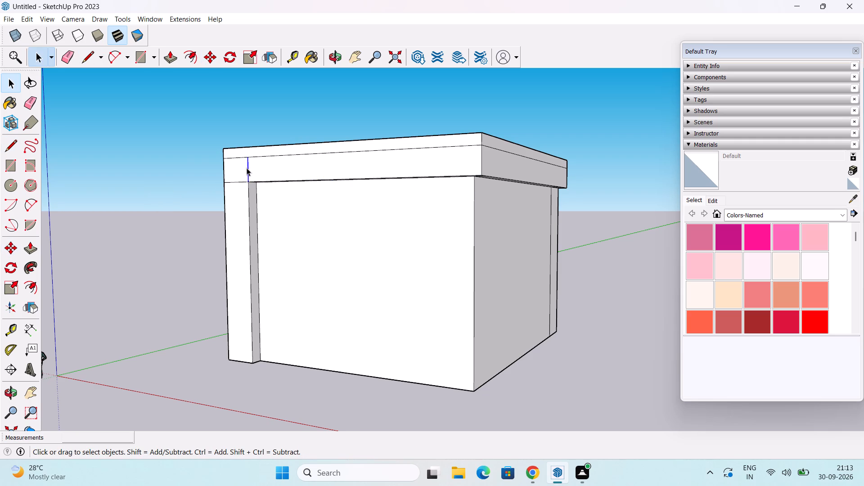
{"action": "key", "text": "m"}
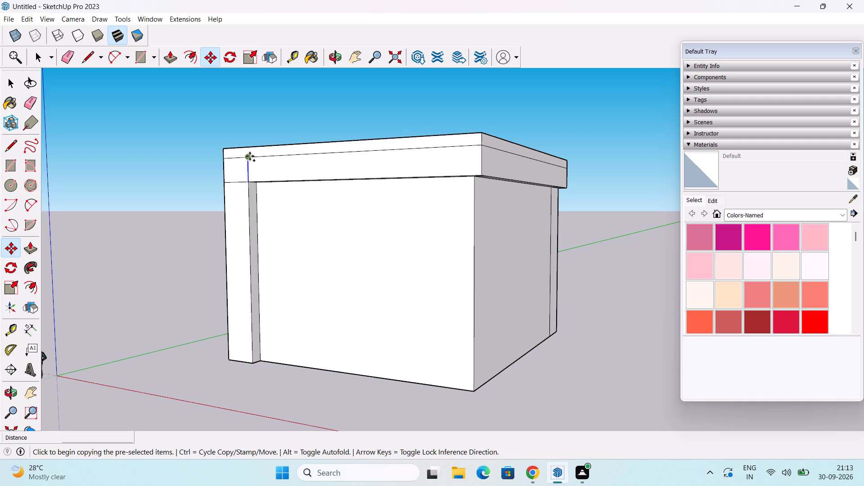
{"action": "left_click", "coordinate": [250, 156]}
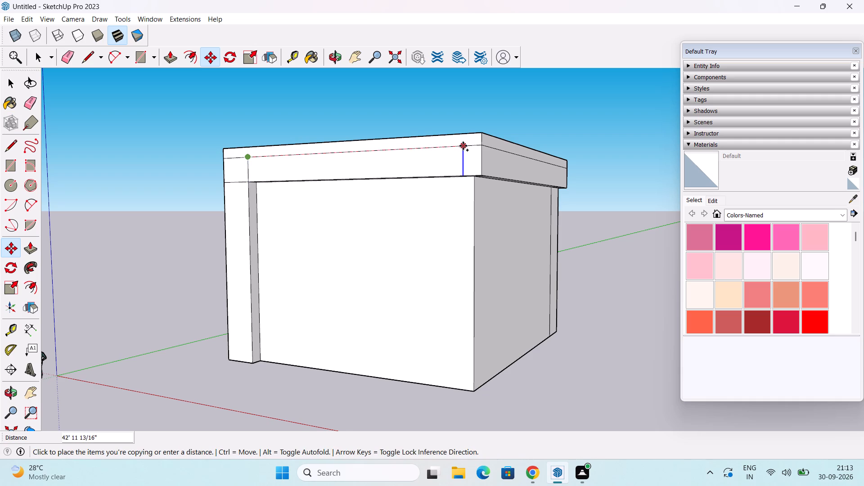
{"action": "left_click", "coordinate": [463, 146]}
{"action": "key", "text": "slash"}
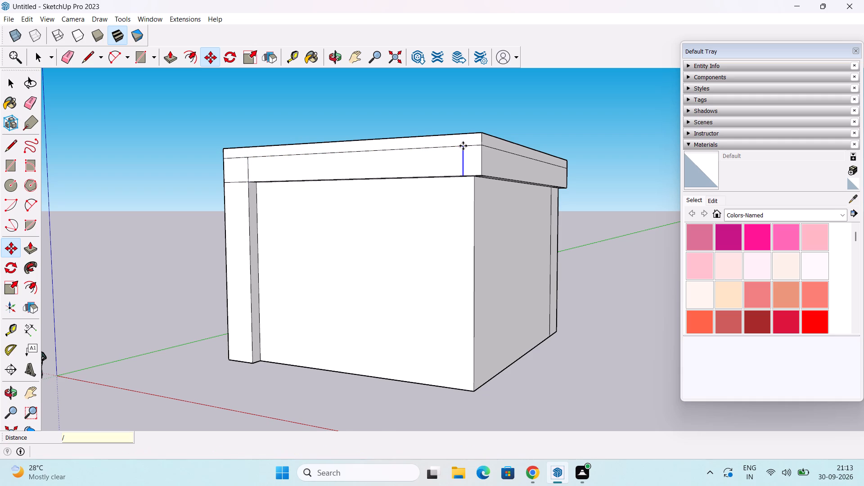
{"action": "key", "text": "3"}
{"action": "key", "text": "Return"}
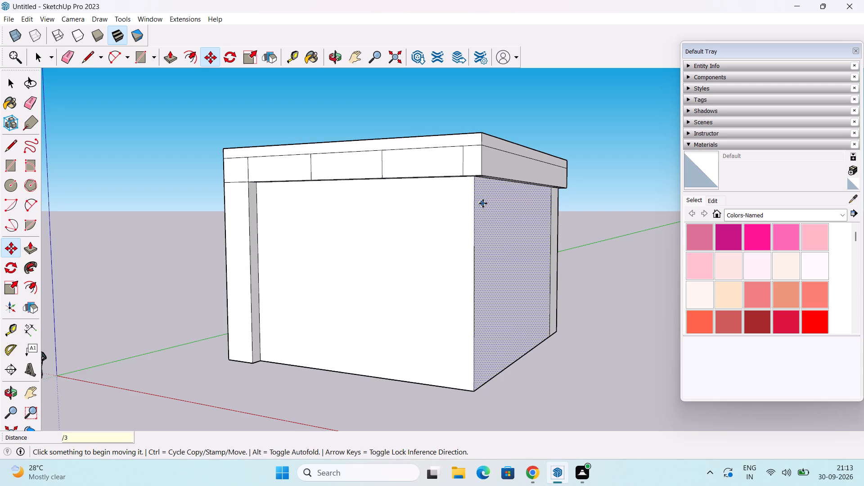
{"action": "middle_click_drag", "start_coordinate": [483, 202], "coordinate": [369, 220]}
{"action": "key", "text": "space"}
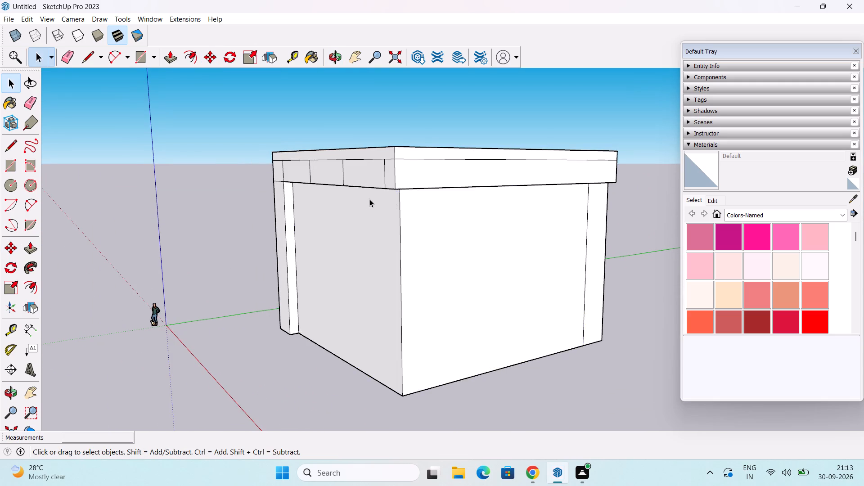
Pull the adjacent side face's 6' far vertical strip outward 2', flush with the band above it.
{"action": "scroll", "coordinate": [401, 194], "scroll_direction": "up", "scroll_amount": 2}
{"action": "middle_click_drag", "start_coordinate": [409, 187], "coordinate": [333, 186]}
{"action": "middle_click_drag", "start_coordinate": [561, 189], "coordinate": [446, 198]}
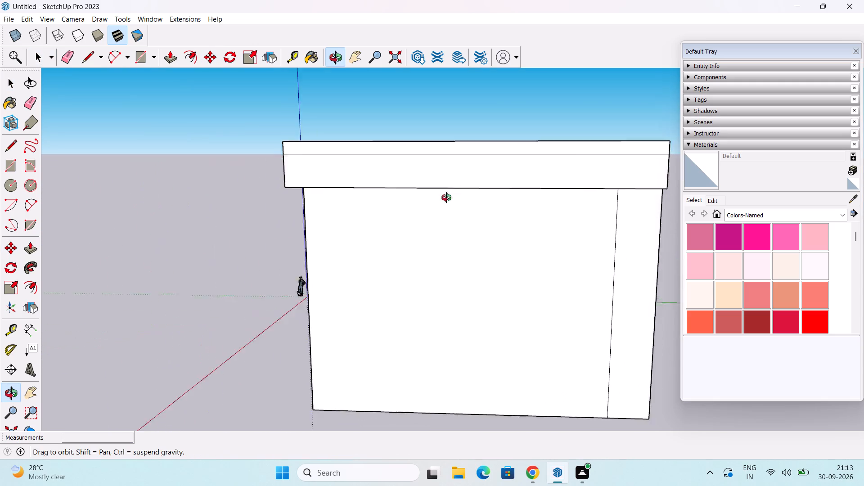
{"action": "middle_click_drag", "start_coordinate": [446, 198], "coordinate": [423, 97]}
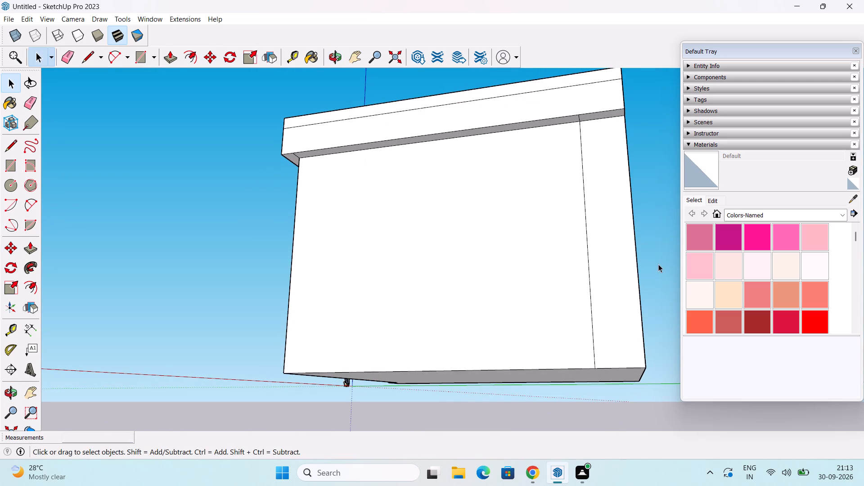
{"action": "key", "text": "p"}
{"action": "double_click", "coordinate": [612, 259]}
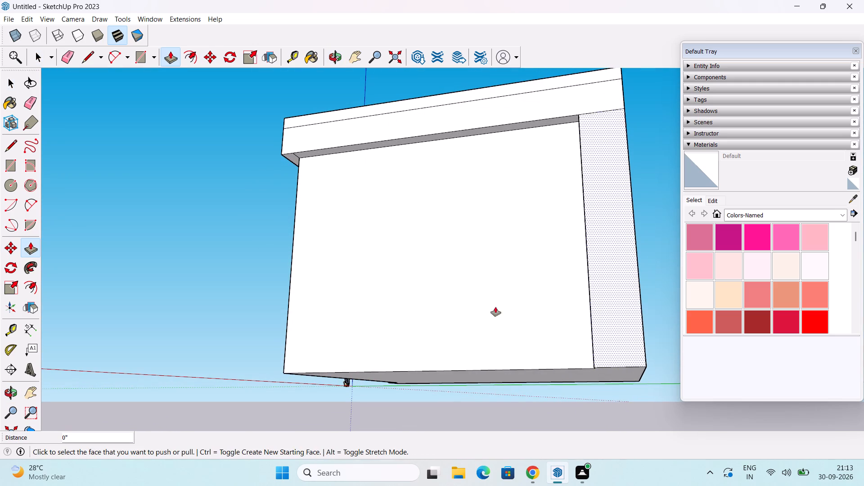
{"action": "middle_click_drag", "start_coordinate": [495, 306], "coordinate": [539, 355]}
{"action": "key", "text": "space"}
Draw a vertical line about 4' 6" across the side face's lower band, from the far strip's inner top corner to the upper band line.
{"action": "middle_click_drag", "start_coordinate": [598, 234], "coordinate": [614, 280]}
{"action": "key", "text": "l"}
{"action": "scroll", "coordinate": [639, 196], "scroll_direction": "up", "scroll_amount": 2}
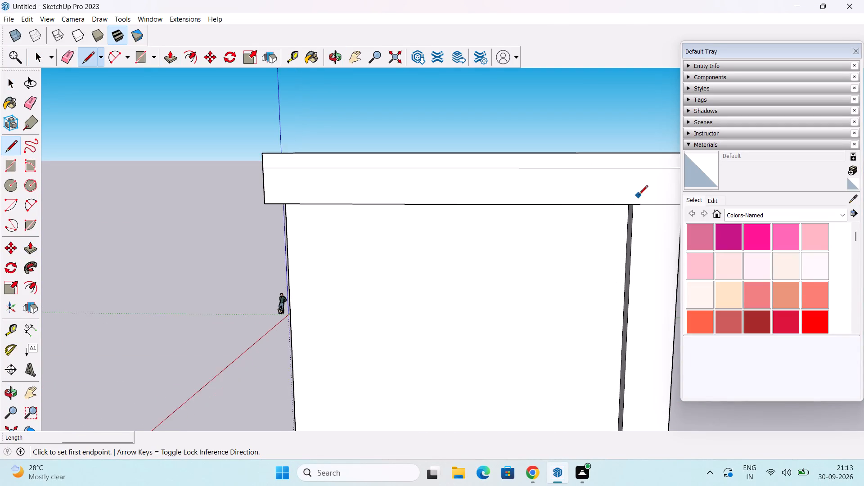
{"action": "left_click", "coordinate": [632, 208]}
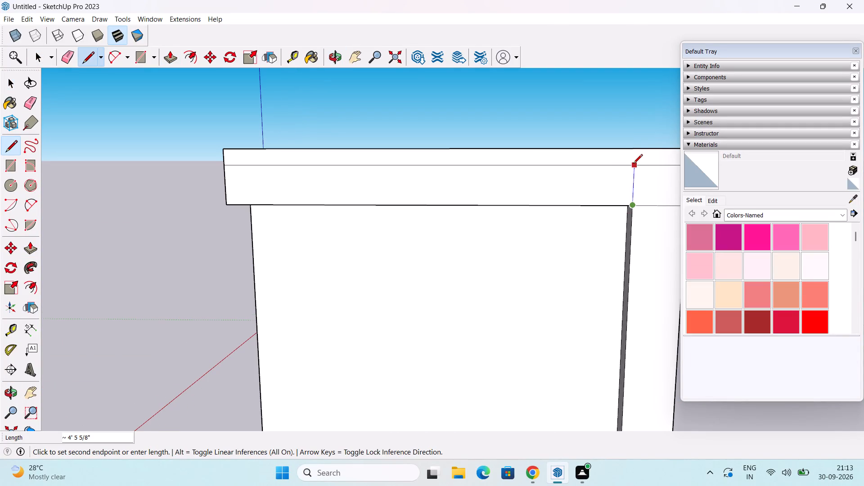
{"action": "left_click", "coordinate": [633, 164]}
{"action": "key", "text": "Escape"}
{"action": "key", "text": "space"}
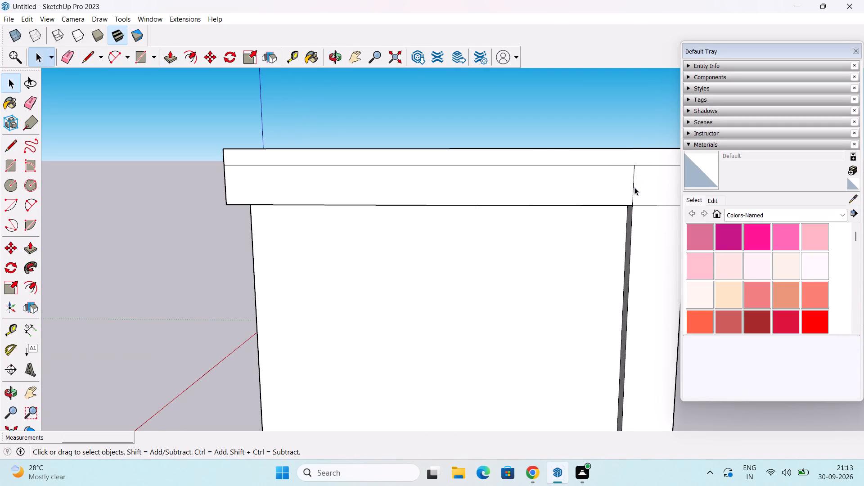
Copy the short vertical line about 42' along the side face's band toward the near corner, dividing the span into three equal parts.
{"action": "left_click", "coordinate": [632, 183]}
{"action": "key", "text": "m"}
{"action": "left_click", "coordinate": [632, 165]}
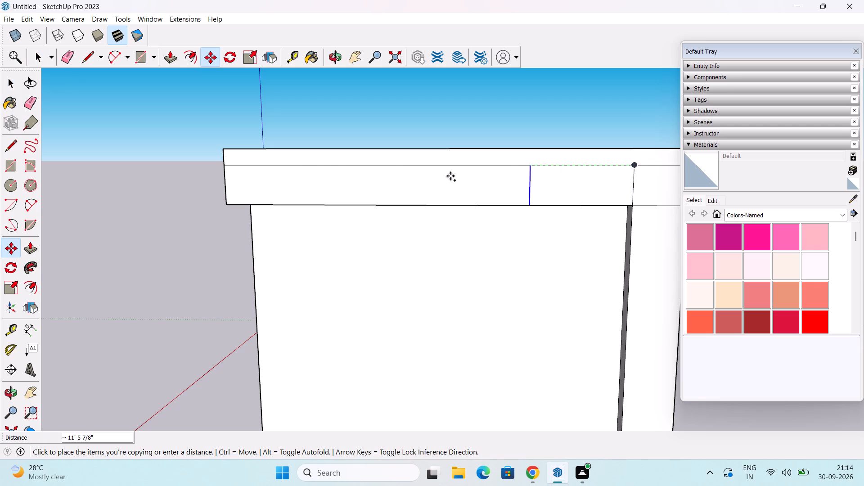
{"action": "left_click", "coordinate": [260, 171]}
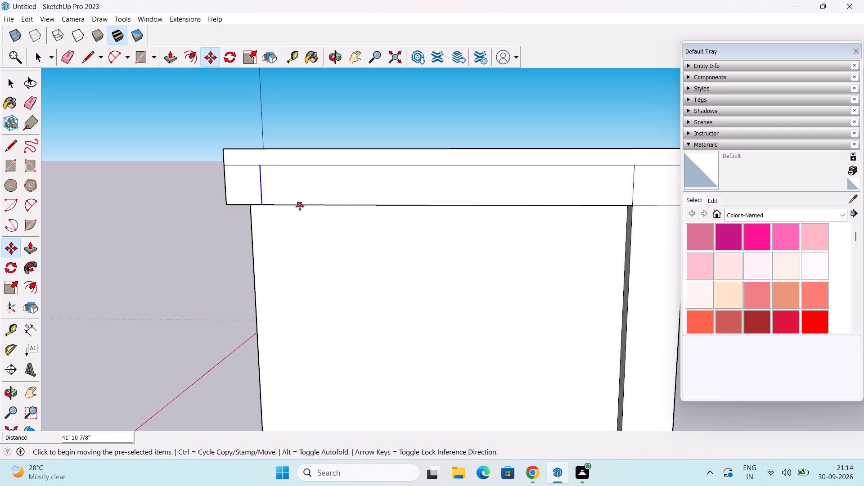
{"action": "key", "text": "slash"}
{"action": "key", "text": "3"}
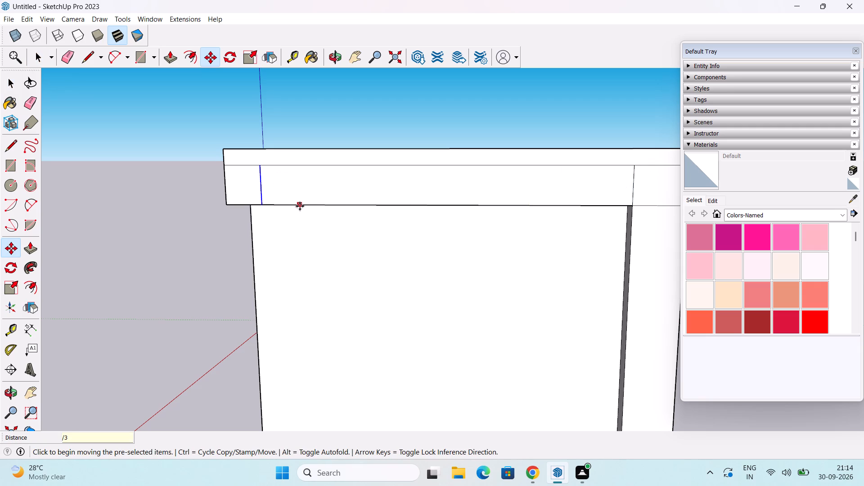
{"action": "key", "text": "Return"}
Examine the panel divisions and side strips on both visible faces of the building mass.
{"action": "scroll", "coordinate": [300, 206], "scroll_direction": "down", "scroll_amount": 3}
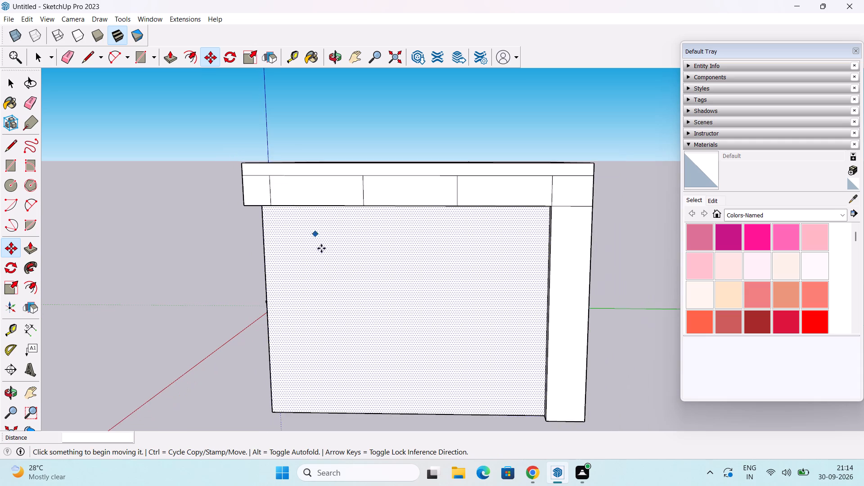
{"action": "middle_click_drag", "start_coordinate": [326, 278], "coordinate": [530, 264]}
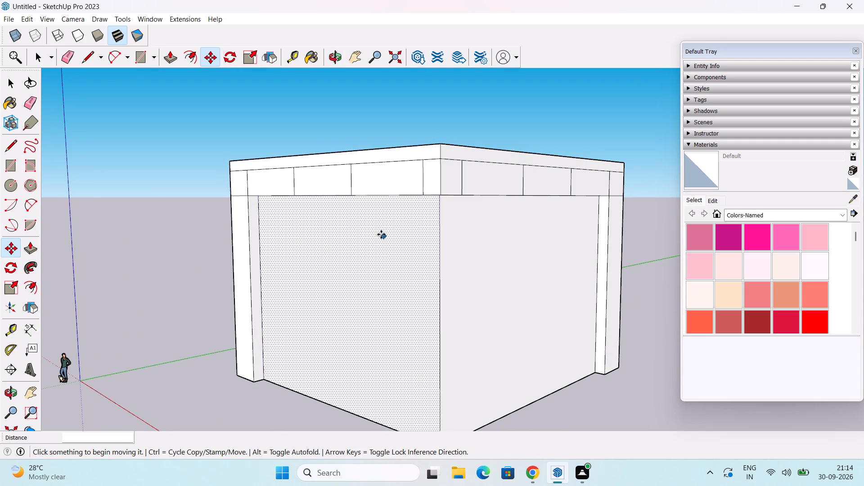
{"action": "key", "text": "space"}
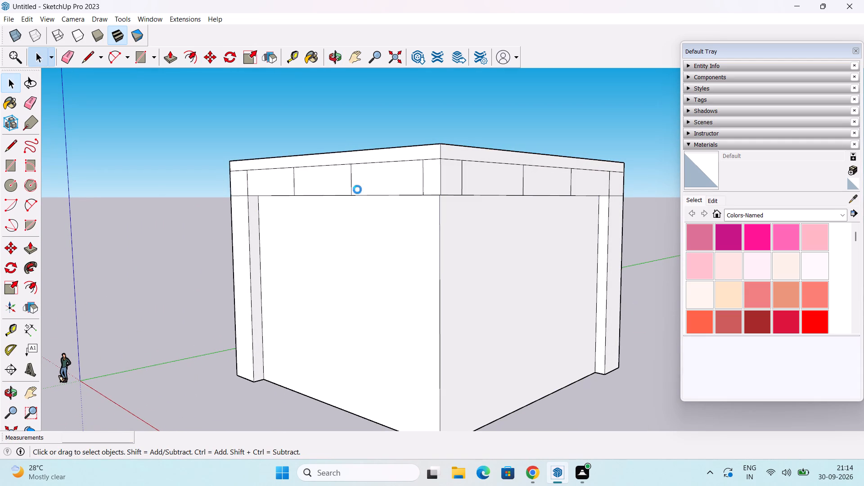
{"action": "scroll", "coordinate": [397, 232], "scroll_direction": "down", "scroll_amount": 1}
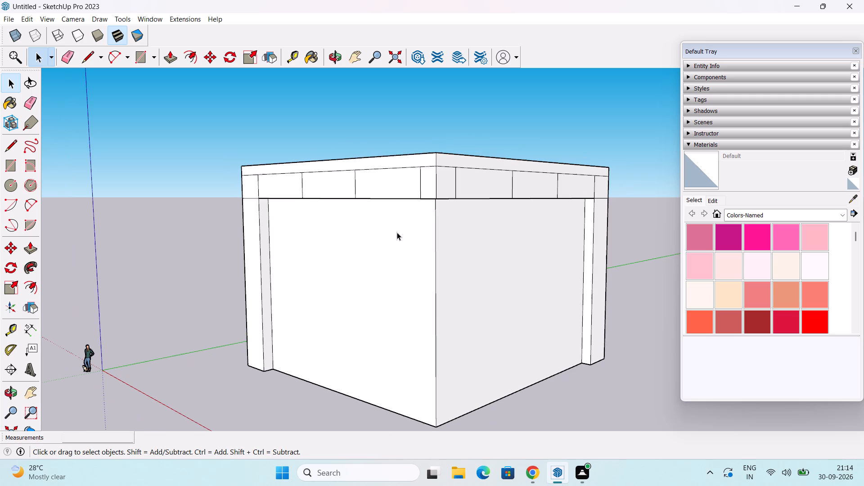
{"action": "middle_click_drag", "start_coordinate": [400, 248], "coordinate": [397, 229], "text": "shift"}
{"action": "key", "text": "alt+Tab"}
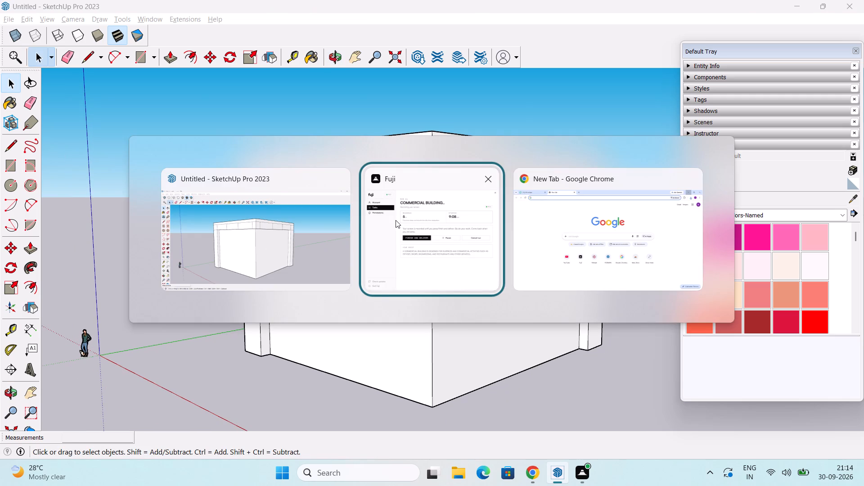
{"action": "key", "text": "alt+Tab"}
{"action": "key", "text": "alt+Tab"}
{"action": "scroll", "coordinate": [398, 220], "scroll_direction": "down", "scroll_amount": 1}
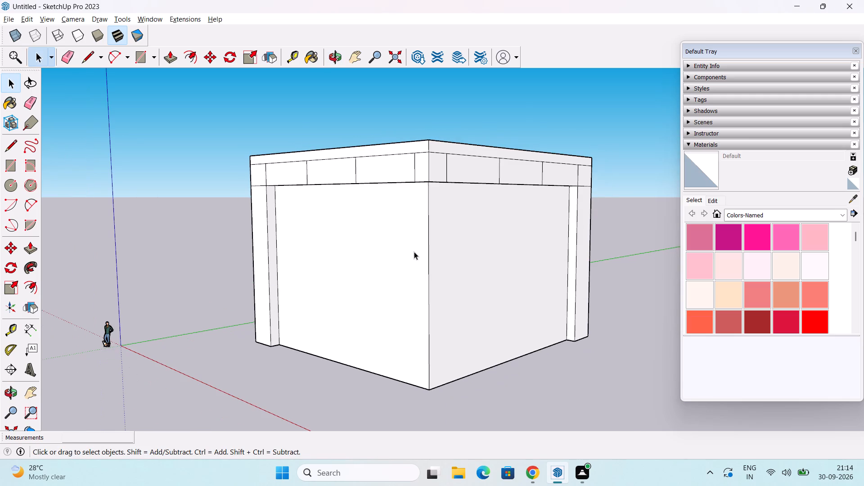
{"action": "middle_click_drag", "start_coordinate": [414, 252], "coordinate": [418, 238]}
{"action": "middle_click_drag", "start_coordinate": [418, 244], "coordinate": [411, 244]}
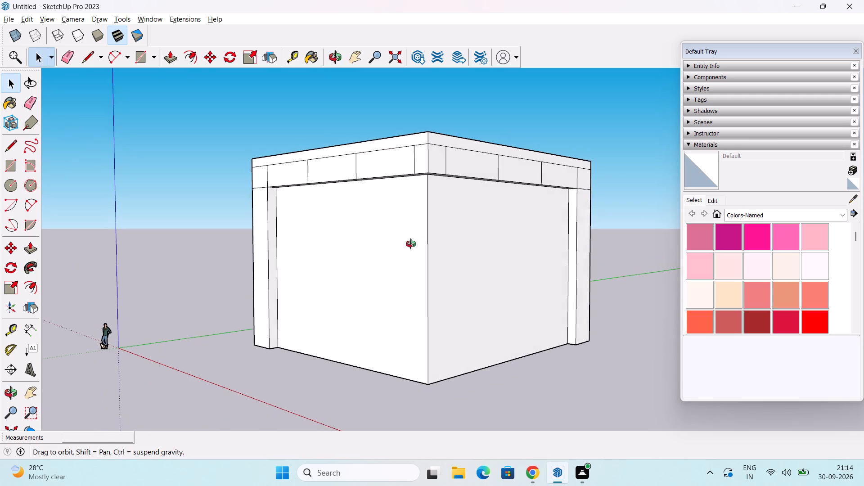
{"action": "middle_click_drag", "start_coordinate": [411, 244], "coordinate": [394, 246]}
{"action": "scroll", "coordinate": [343, 285], "scroll_direction": "up", "scroll_amount": 1}
{"action": "middle_click_drag", "start_coordinate": [343, 285], "coordinate": [374, 290]}
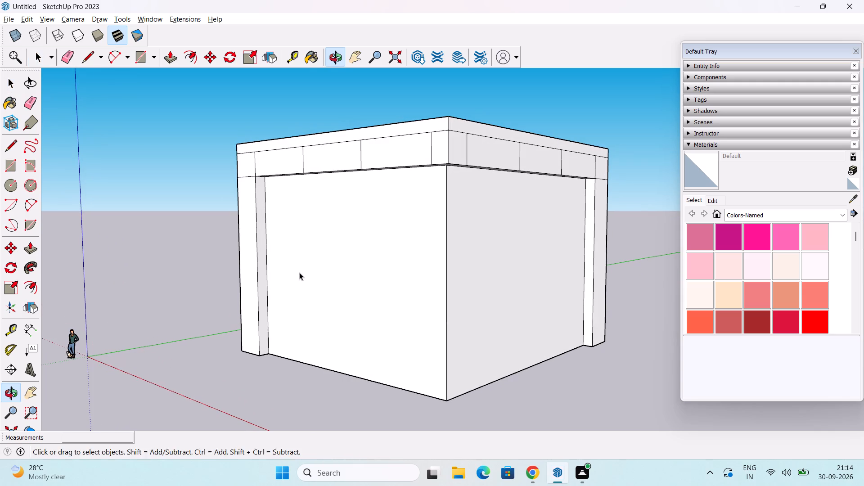
{"action": "left_click", "coordinate": [10, 144]}
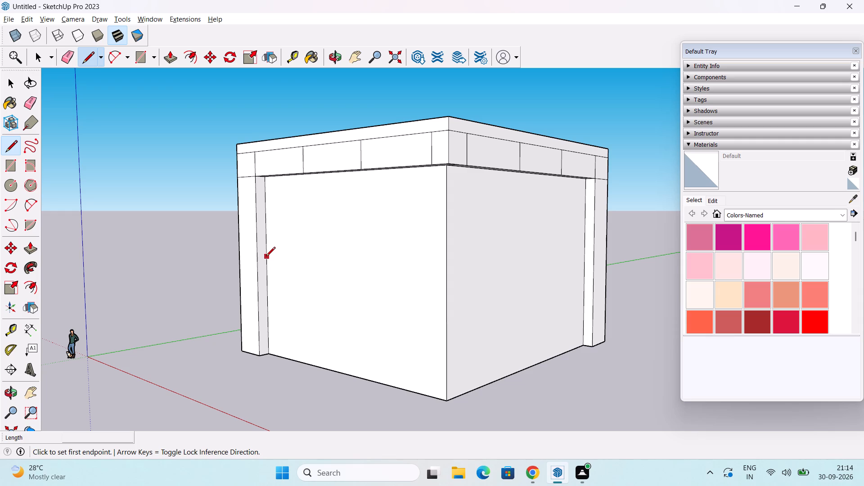
{"action": "key", "text": "space"}
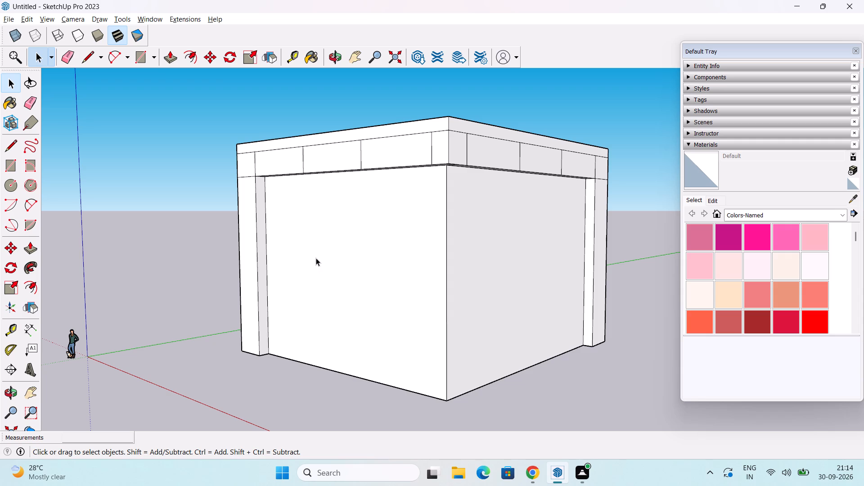
Extend the building mass downward by pulling its bottom face 10'.
{"action": "middle_click_drag", "start_coordinate": [363, 324], "coordinate": [360, 271], "text": "shift"}
{"action": "middle_click_drag", "start_coordinate": [373, 330], "coordinate": [383, 235]}
{"action": "key", "text": "p"}
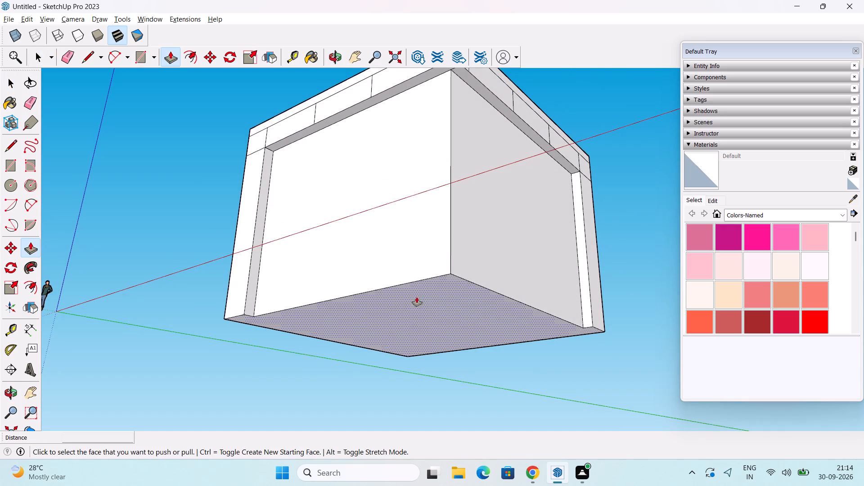
{"action": "left_click", "coordinate": [417, 300]}
{"action": "scroll", "coordinate": [413, 333], "scroll_direction": "down", "scroll_amount": 1}
{"action": "middle_click_drag", "start_coordinate": [413, 333], "coordinate": [403, 415]}
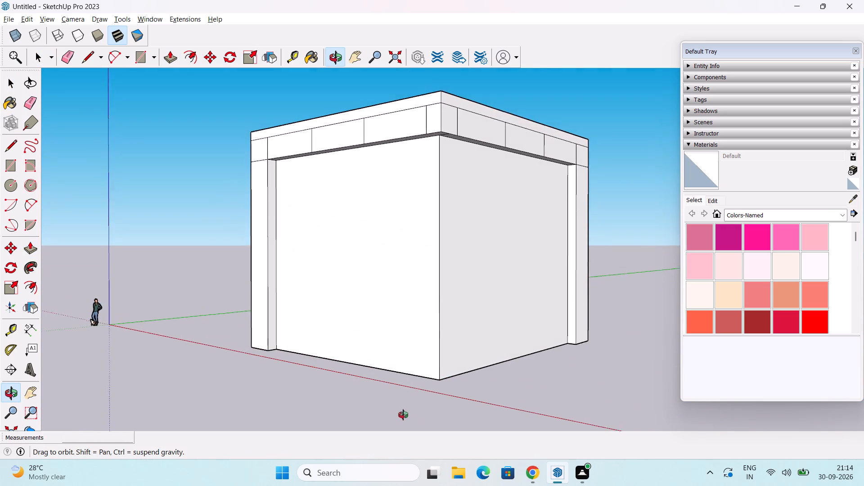
{"action": "middle_click_drag", "start_coordinate": [403, 415], "coordinate": [401, 423]}
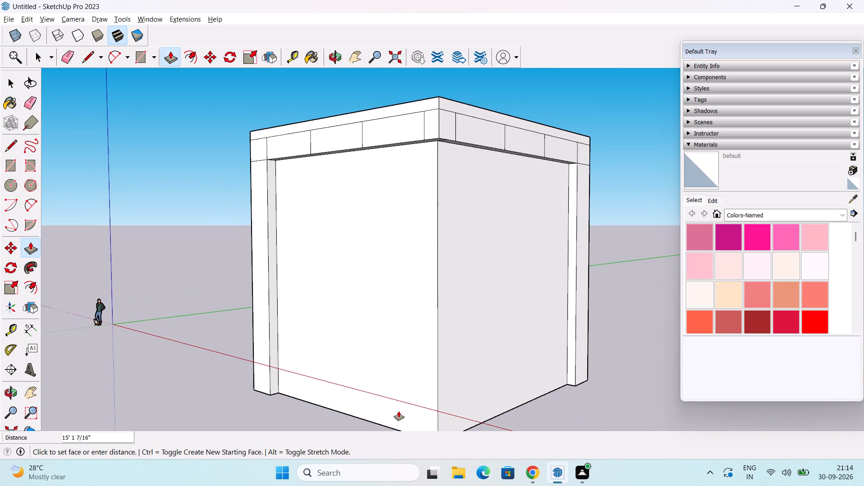
{"action": "type", "text": "10'"}
{"action": "key", "text": "Return"}
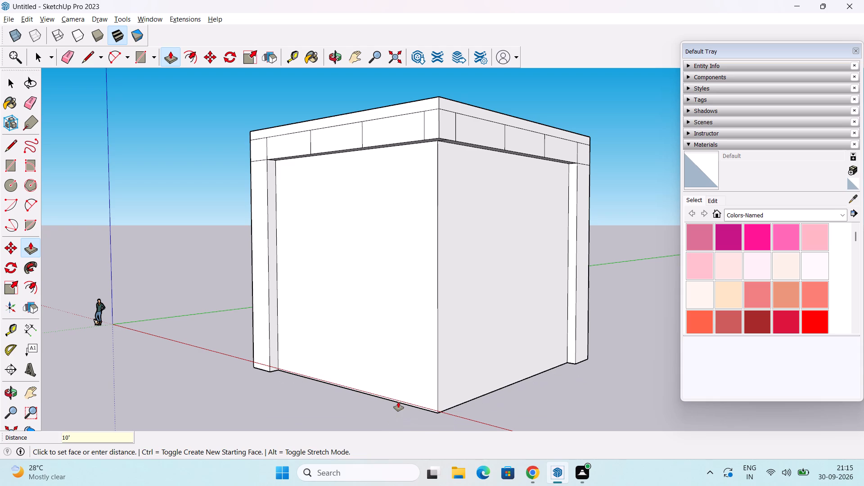
Examine the extended building mass and its underside from several angles.
{"action": "middle_click_drag", "start_coordinate": [449, 341], "coordinate": [414, 264]}
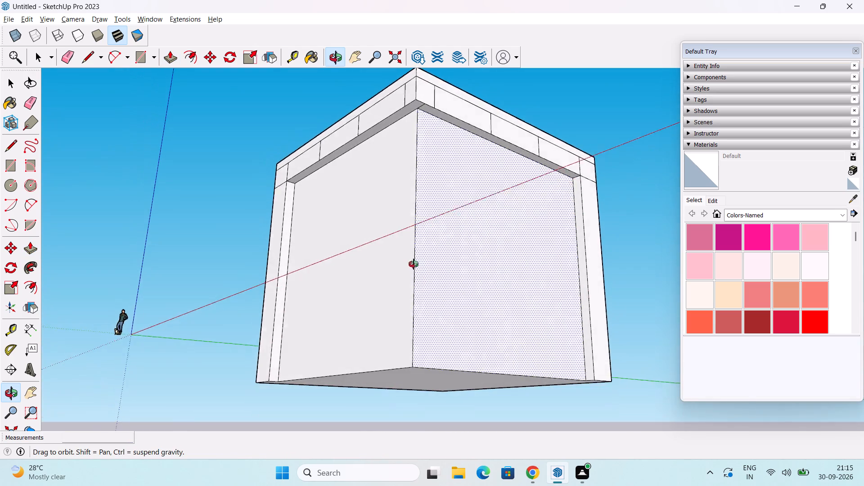
{"action": "middle_click_drag", "start_coordinate": [414, 264], "coordinate": [454, 319]}
{"action": "scroll", "coordinate": [454, 319], "scroll_direction": "down", "scroll_amount": 1}
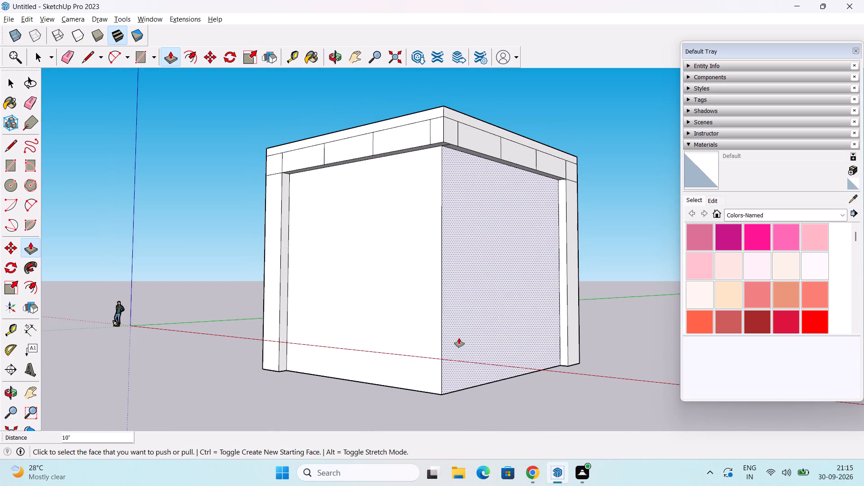
{"action": "middle_click_drag", "start_coordinate": [459, 332], "coordinate": [532, 342]}
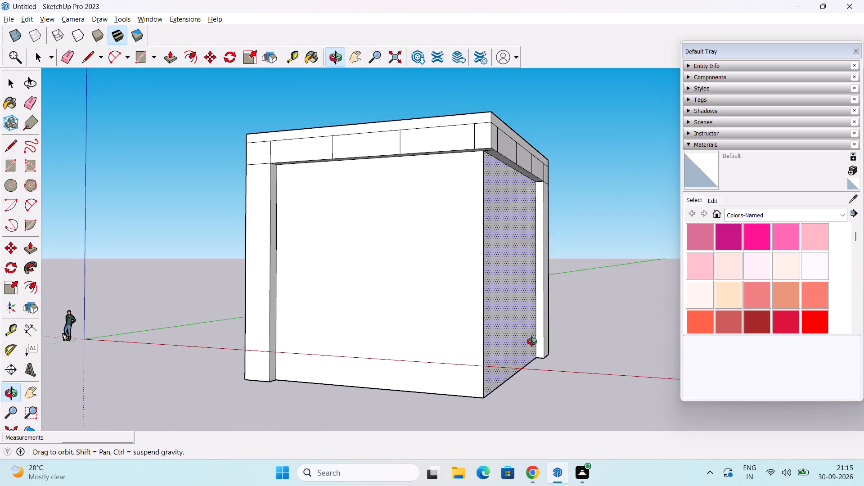
{"action": "middle_click_drag", "start_coordinate": [532, 342], "coordinate": [489, 331]}
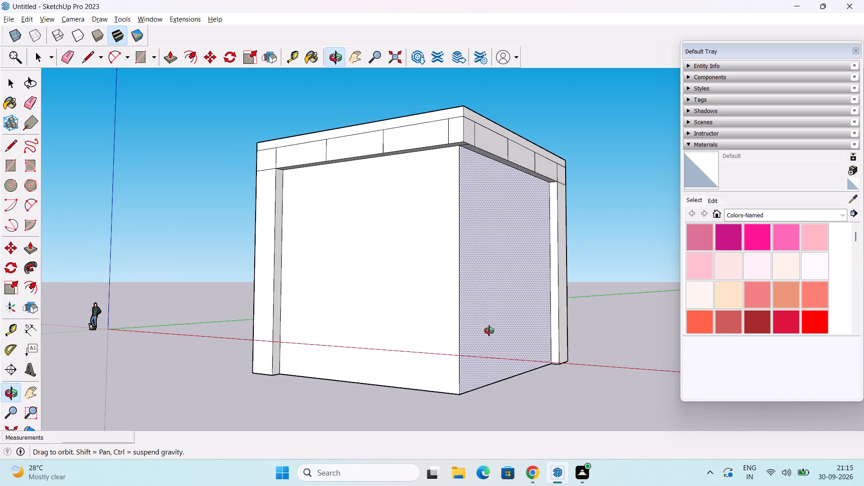
{"action": "middle_click_drag", "start_coordinate": [489, 331], "coordinate": [476, 326]}
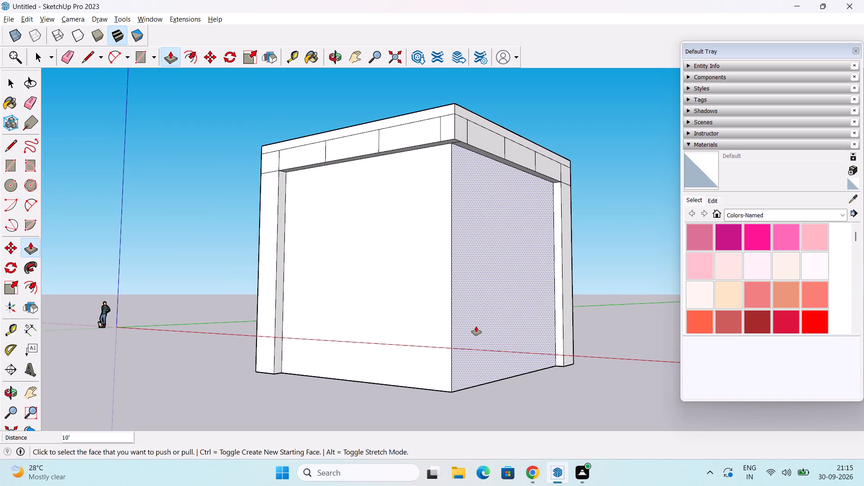
{"action": "middle_click_drag", "start_coordinate": [463, 346], "coordinate": [444, 274]}
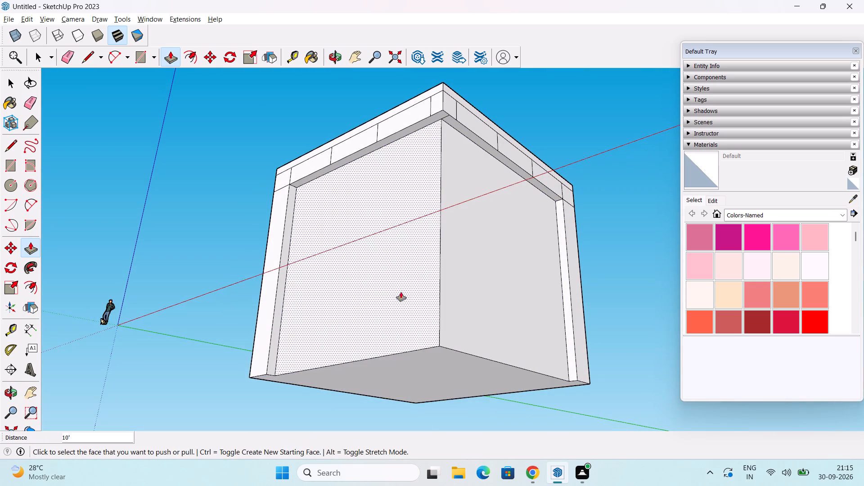
{"action": "middle_click_drag", "start_coordinate": [401, 285], "coordinate": [407, 357]}
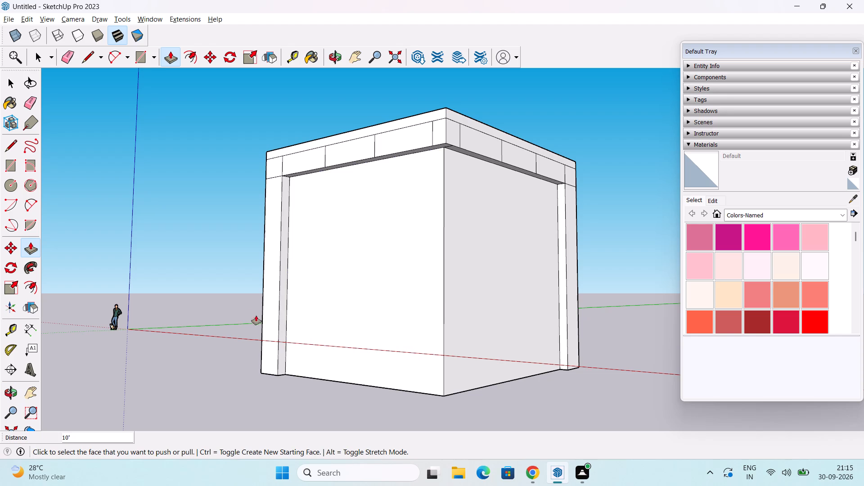
{"action": "key", "text": "space"}
{"action": "left_click", "coordinate": [238, 306]}
{"action": "middle_click_drag", "start_coordinate": [317, 302], "coordinate": [318, 353]}
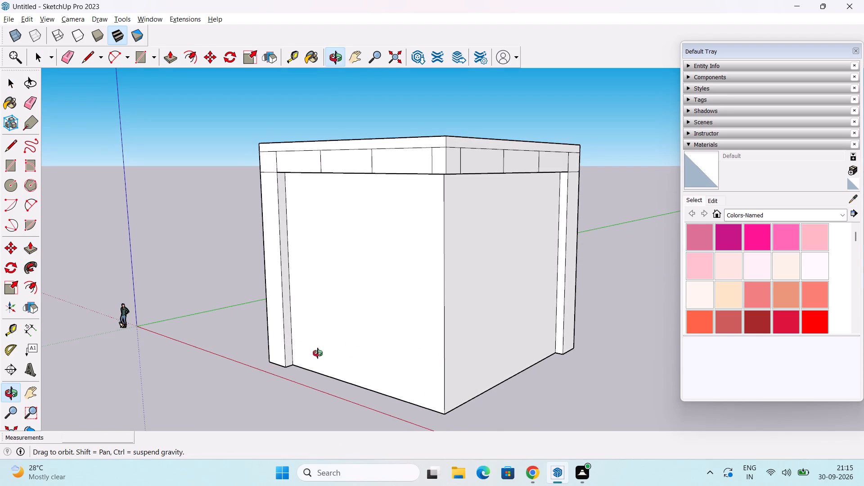
{"action": "middle_click_drag", "start_coordinate": [318, 353], "coordinate": [385, 377]}
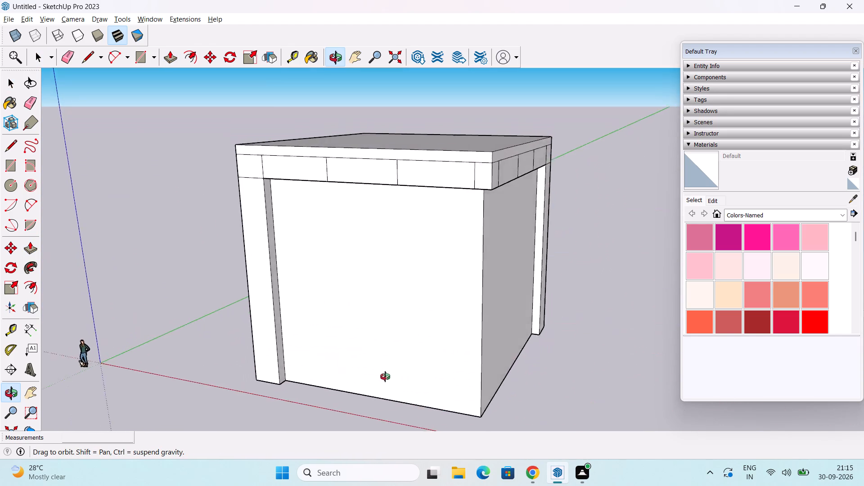
{"action": "middle_click_drag", "start_coordinate": [385, 377], "coordinate": [337, 290]}
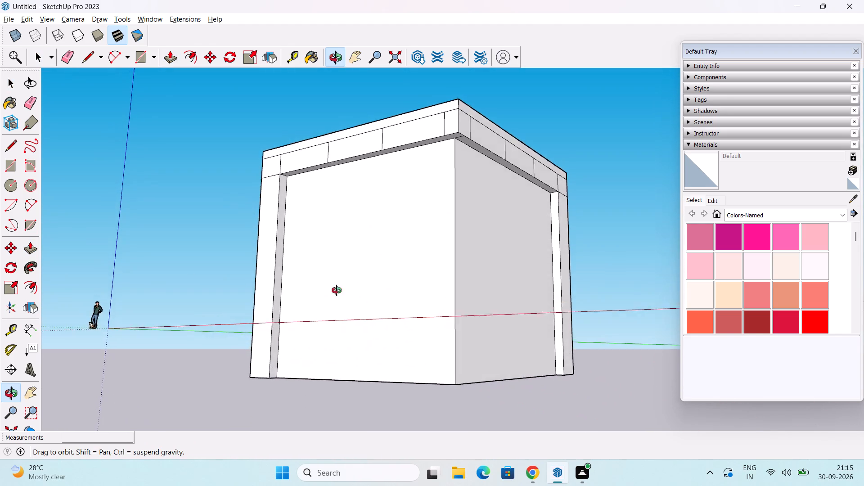
{"action": "middle_click_drag", "start_coordinate": [337, 290], "coordinate": [343, 367]}
Select the whole building and move it by its near bottom corner so that the corner sits on the red axis.
{"action": "scroll", "coordinate": [359, 297], "scroll_direction": "down", "scroll_amount": 9}
{"action": "middle_click_drag", "start_coordinate": [366, 270], "coordinate": [376, 330]}
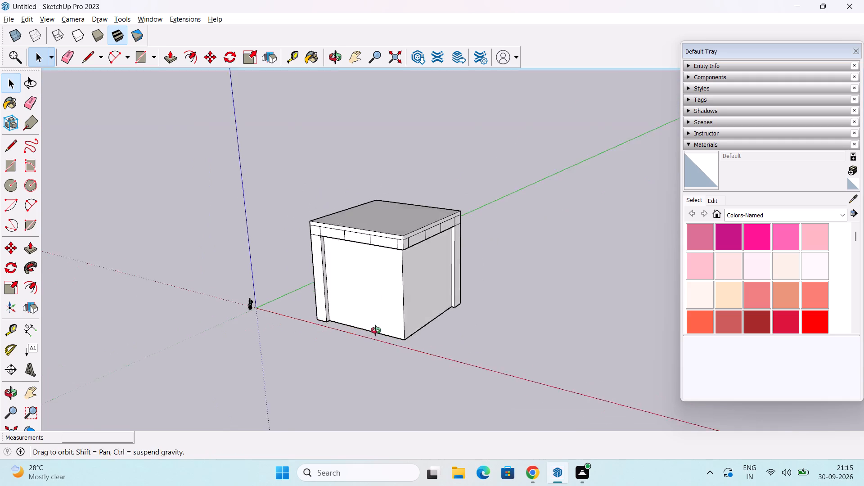
{"action": "middle_click_drag", "start_coordinate": [376, 330], "coordinate": [376, 345]}
{"action": "left_click_drag", "start_coordinate": [279, 149], "coordinate": [507, 369]}
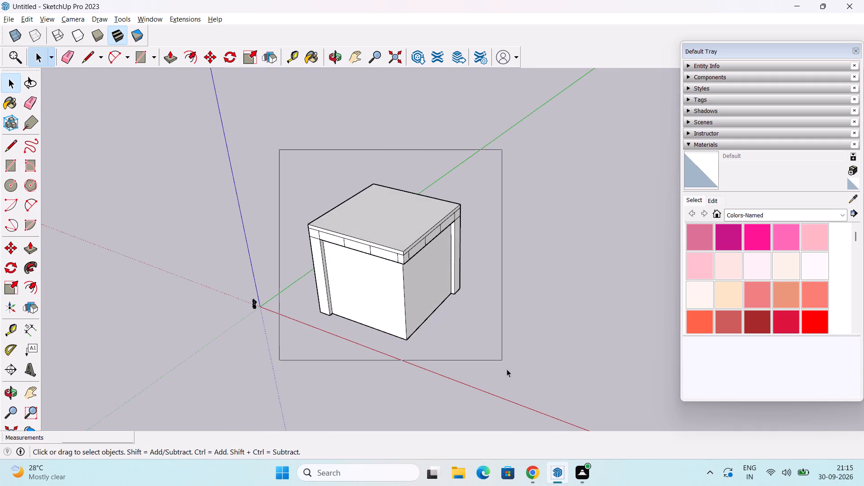
{"action": "left_click_drag", "start_coordinate": [507, 369], "coordinate": [516, 388]}
{"action": "key", "text": "m"}
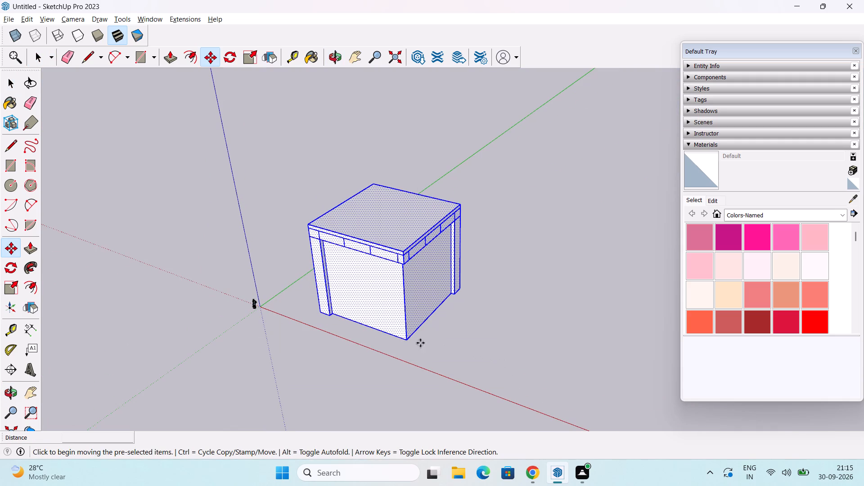
{"action": "left_click", "coordinate": [405, 340]}
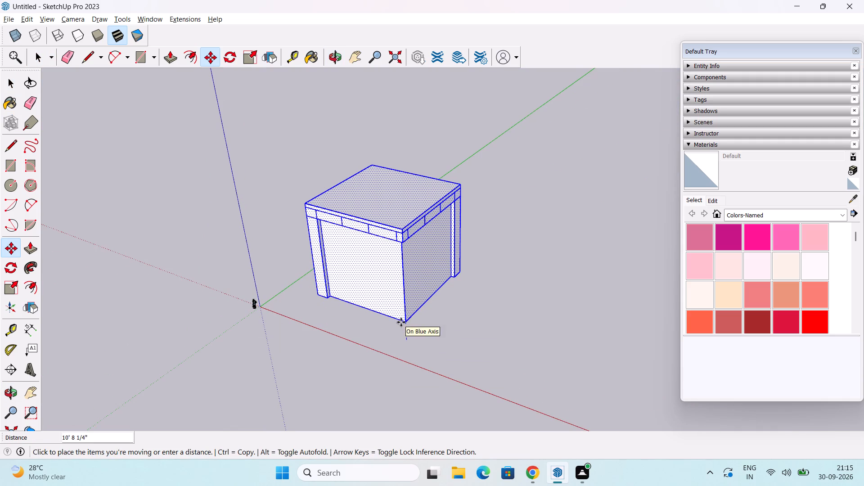
{"action": "middle_click_drag", "start_coordinate": [401, 321], "coordinate": [398, 170]}
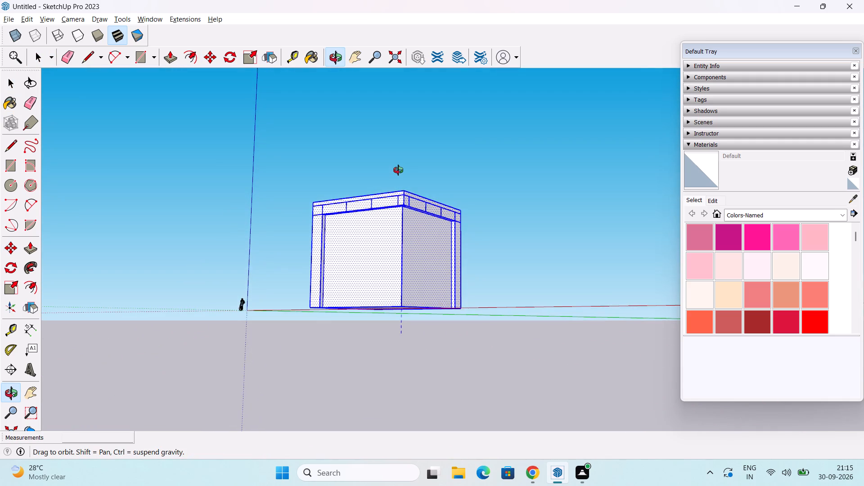
{"action": "middle_click_drag", "start_coordinate": [398, 170], "coordinate": [384, 241]}
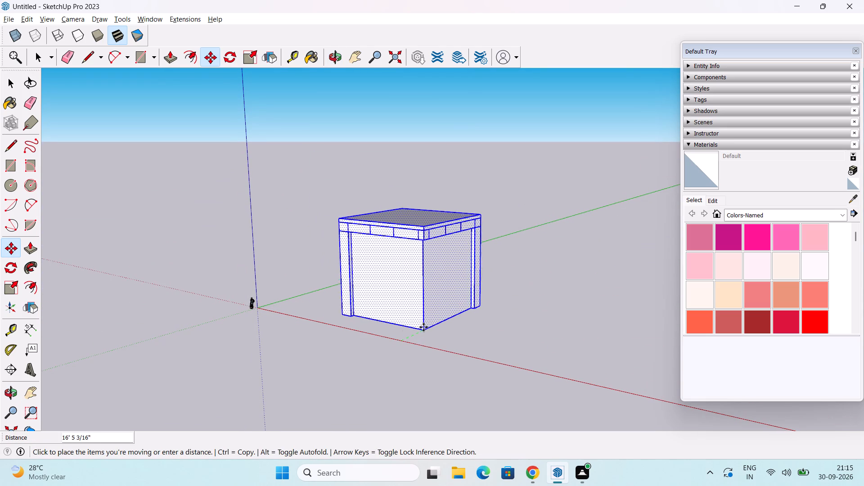
{"action": "left_click", "coordinate": [436, 319]}
{"action": "middle_click_drag", "start_coordinate": [419, 367], "coordinate": [434, 331]}
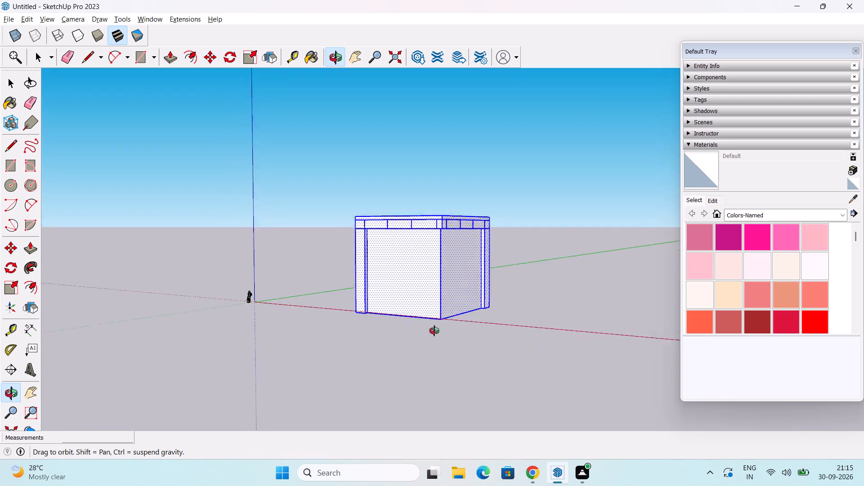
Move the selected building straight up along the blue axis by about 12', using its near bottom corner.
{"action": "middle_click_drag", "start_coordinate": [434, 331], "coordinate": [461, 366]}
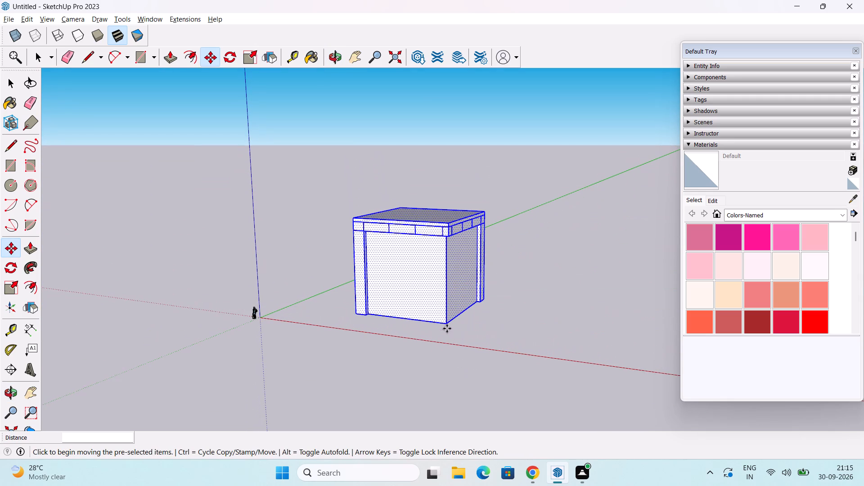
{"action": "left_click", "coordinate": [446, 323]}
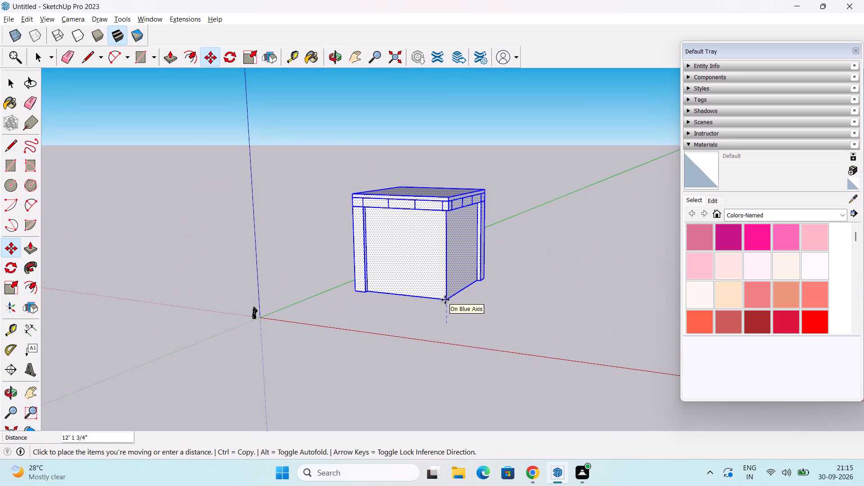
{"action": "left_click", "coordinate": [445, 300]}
Deselect the building and examine its base against the ground axes and its top bands from several angles.
{"action": "middle_click_drag", "start_coordinate": [431, 360], "coordinate": [452, 296]}
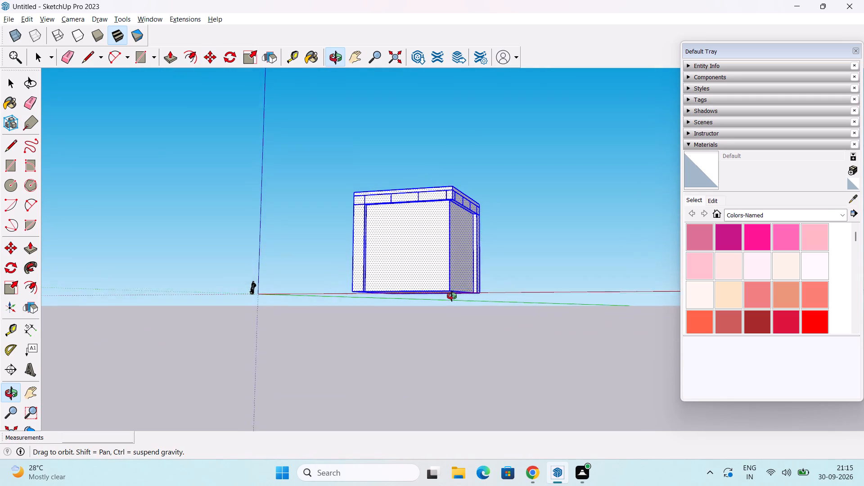
{"action": "middle_click_drag", "start_coordinate": [452, 296], "coordinate": [454, 307]}
{"action": "scroll", "coordinate": [450, 274], "scroll_direction": "up", "scroll_amount": 5}
{"action": "middle_click_drag", "start_coordinate": [452, 276], "coordinate": [385, 265]}
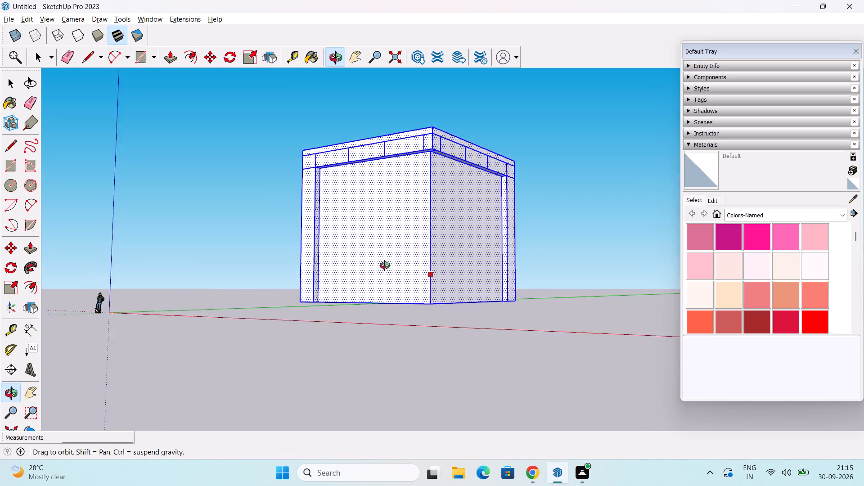
{"action": "middle_click_drag", "start_coordinate": [385, 265], "coordinate": [411, 407]}
{"action": "scroll", "coordinate": [422, 352], "scroll_direction": "down", "scroll_amount": 2}
{"action": "middle_click_drag", "start_coordinate": [421, 339], "coordinate": [414, 310]}
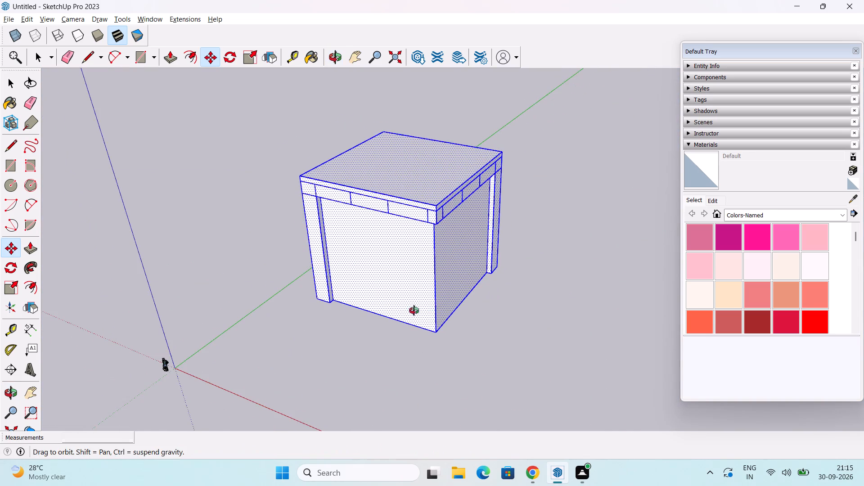
{"action": "middle_click_drag", "start_coordinate": [414, 310], "coordinate": [409, 291]}
{"action": "key", "text": "space"}
{"action": "left_click", "coordinate": [612, 264]}
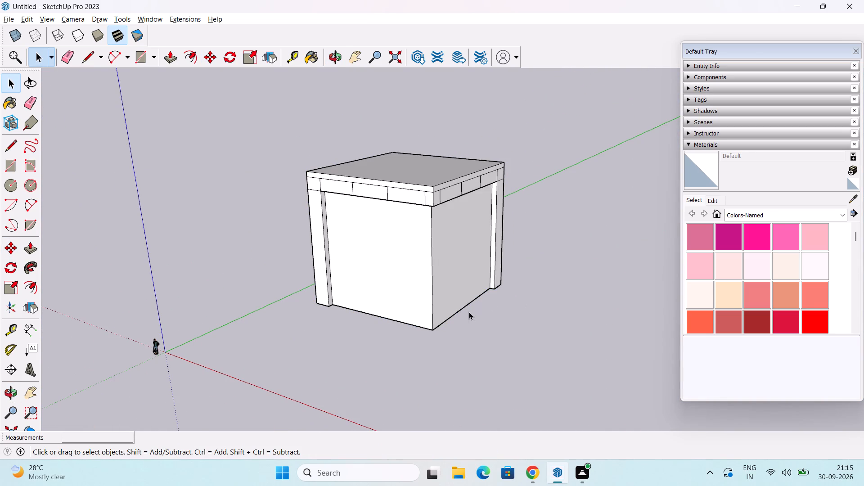
{"action": "scroll", "coordinate": [462, 319], "scroll_direction": "up", "scroll_amount": 4}
{"action": "middle_click_drag", "start_coordinate": [461, 311], "coordinate": [465, 286]}
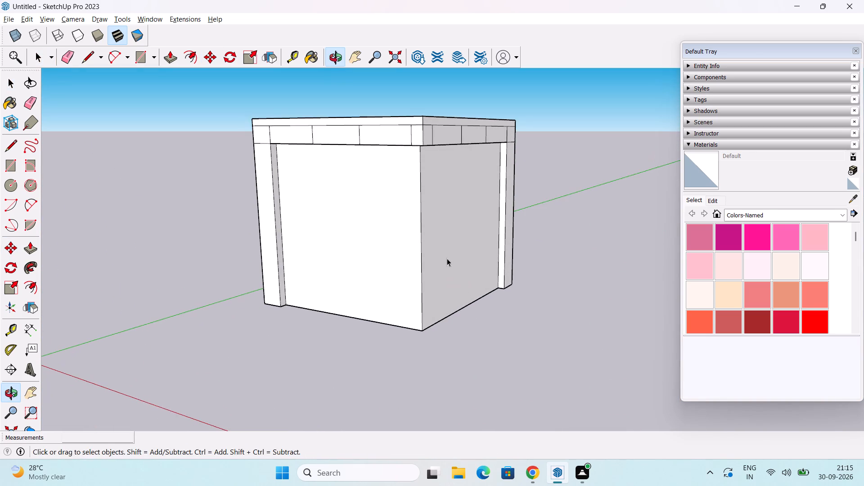
{"action": "middle_click_drag", "start_coordinate": [446, 257], "coordinate": [450, 348], "text": "shift"}
{"action": "middle_click_drag", "start_coordinate": [451, 373], "coordinate": [439, 304]}
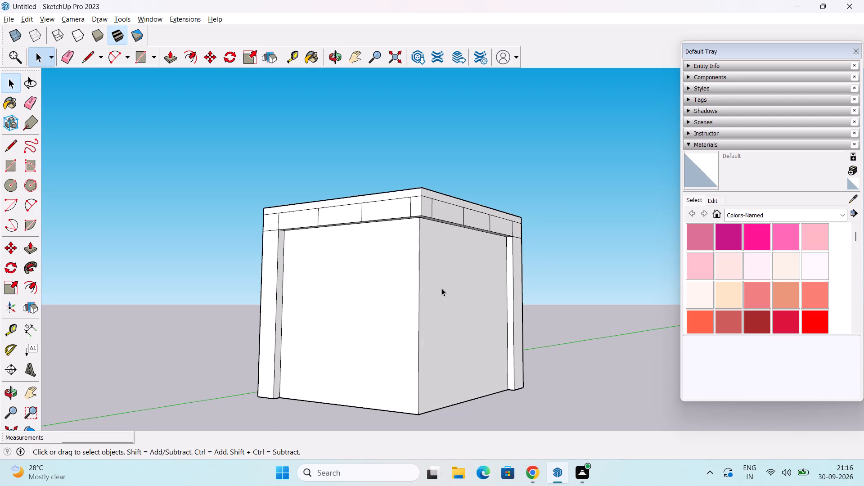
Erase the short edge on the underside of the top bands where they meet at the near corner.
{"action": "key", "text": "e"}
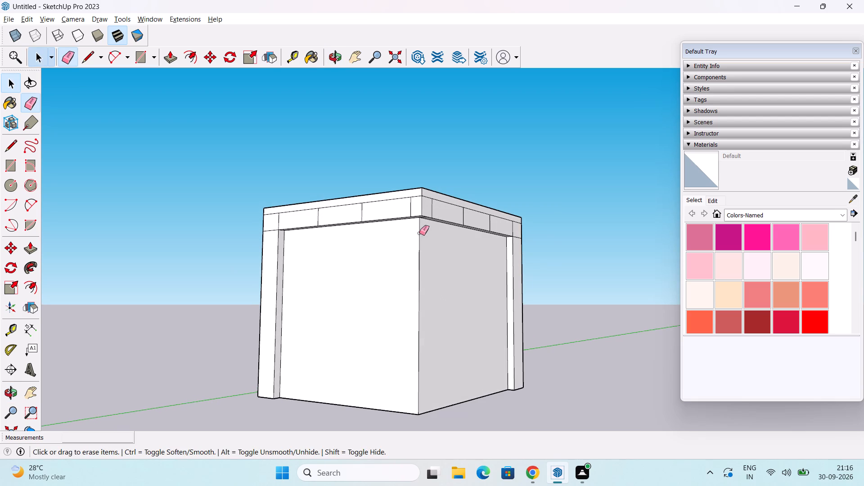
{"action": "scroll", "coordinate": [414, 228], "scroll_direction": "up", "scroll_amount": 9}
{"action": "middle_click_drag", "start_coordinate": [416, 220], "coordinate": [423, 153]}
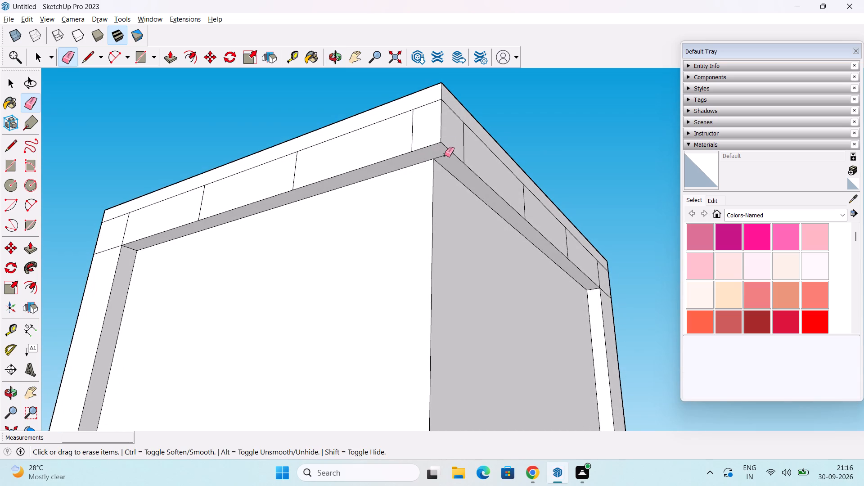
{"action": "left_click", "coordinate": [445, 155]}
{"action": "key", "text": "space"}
Examine the building's near corner, underside and height relative to the ground from low and high angles.
{"action": "scroll", "coordinate": [443, 207], "scroll_direction": "down", "scroll_amount": 9}
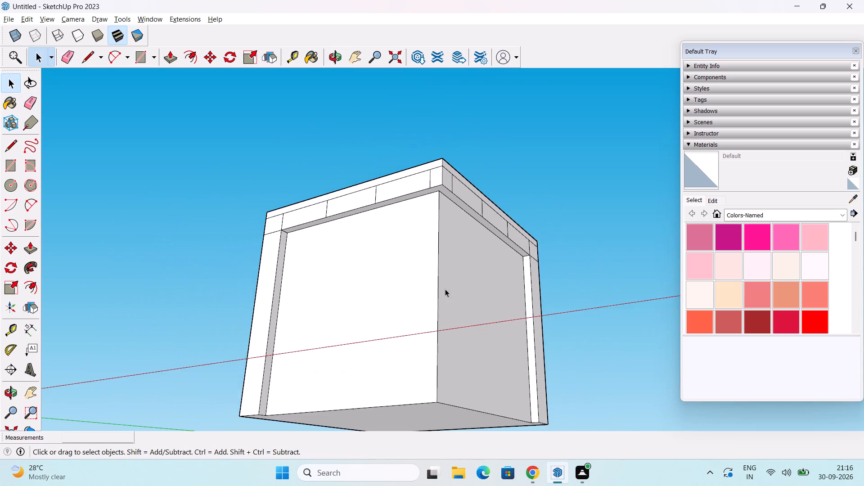
{"action": "middle_click_drag", "start_coordinate": [445, 289], "coordinate": [446, 317]}
{"action": "middle_click_drag", "start_coordinate": [449, 314], "coordinate": [448, 306]}
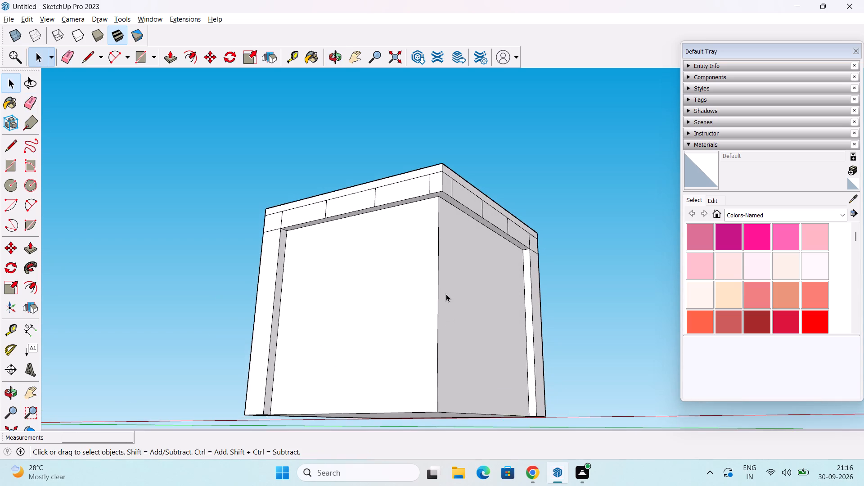
{"action": "scroll", "coordinate": [446, 294], "scroll_direction": "down", "scroll_amount": 1}
{"action": "middle_click_drag", "start_coordinate": [446, 294], "coordinate": [427, 312]}
{"action": "middle_click_drag", "start_coordinate": [431, 313], "coordinate": [406, 260]}
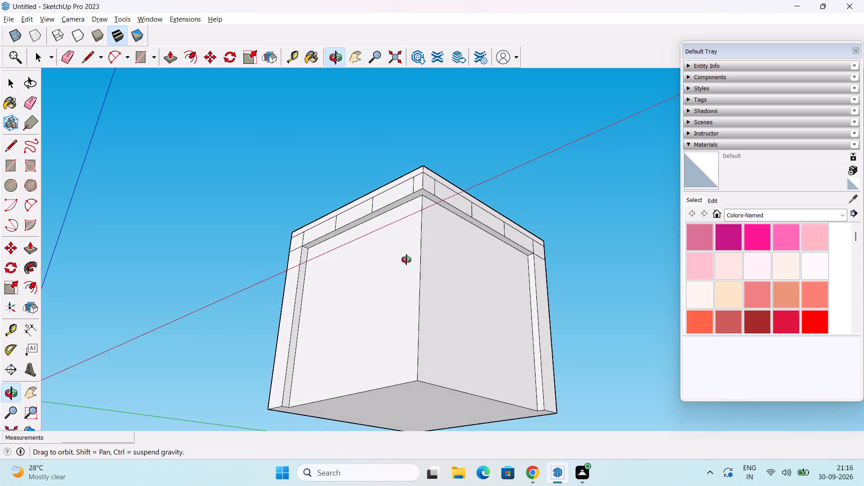
{"action": "middle_click_drag", "start_coordinate": [406, 260], "coordinate": [461, 253]}
{"action": "scroll", "coordinate": [461, 253], "scroll_direction": "down", "scroll_amount": 6}
{"action": "middle_click_drag", "start_coordinate": [466, 253], "coordinate": [449, 334]}
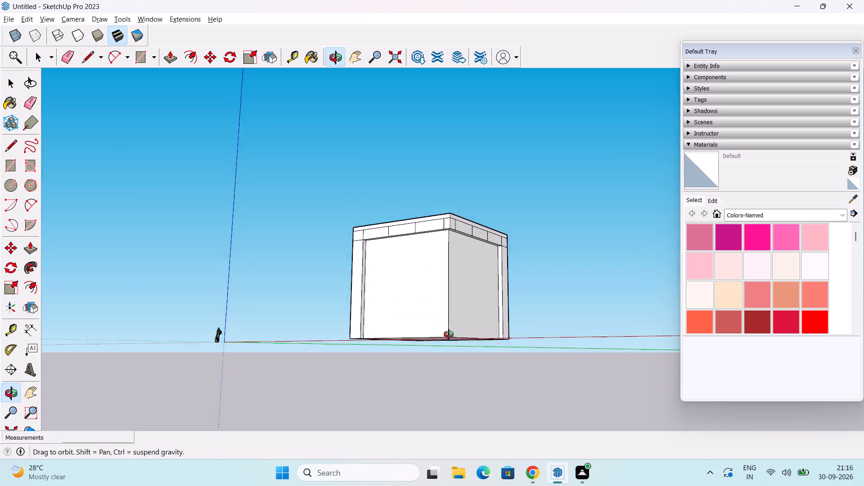
{"action": "middle_click_drag", "start_coordinate": [449, 334], "coordinate": [467, 425]}
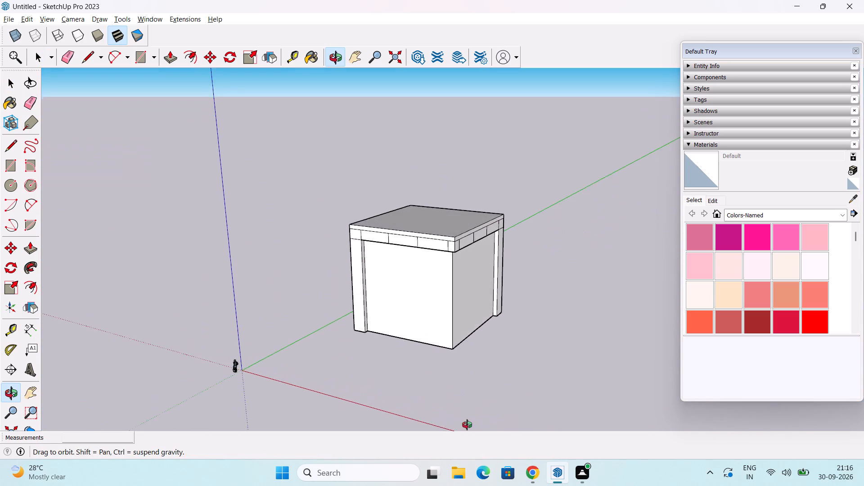
{"action": "middle_click_drag", "start_coordinate": [467, 425], "coordinate": [461, 360]}
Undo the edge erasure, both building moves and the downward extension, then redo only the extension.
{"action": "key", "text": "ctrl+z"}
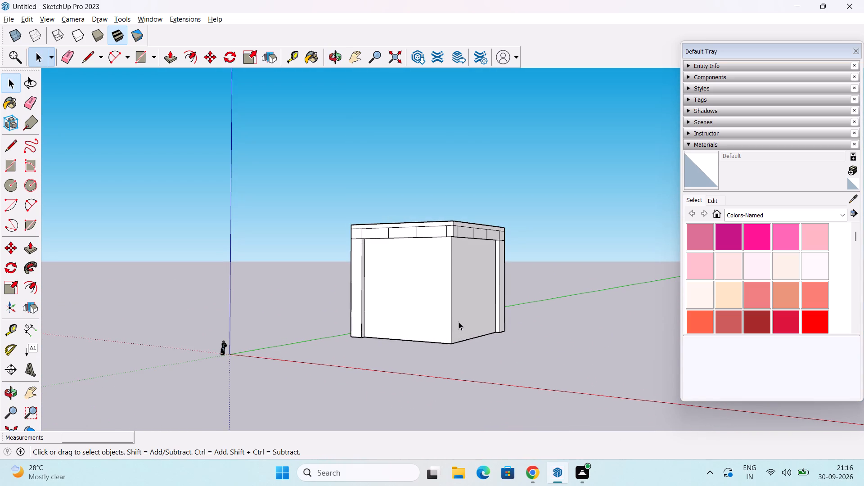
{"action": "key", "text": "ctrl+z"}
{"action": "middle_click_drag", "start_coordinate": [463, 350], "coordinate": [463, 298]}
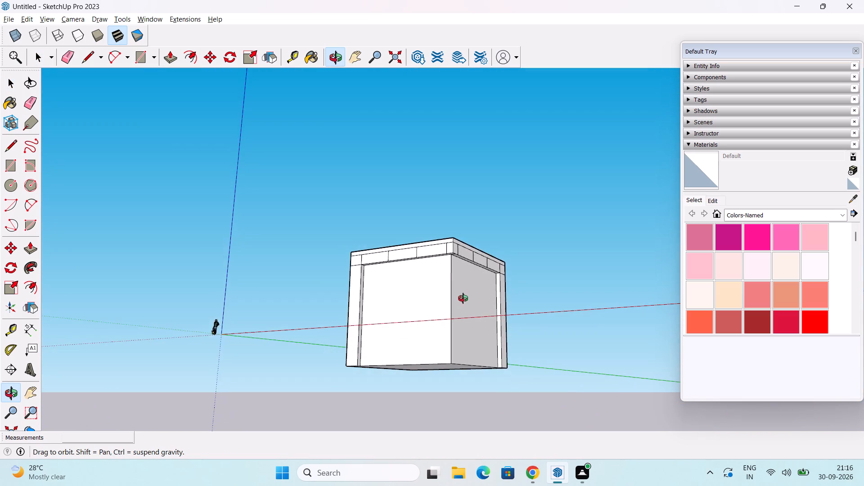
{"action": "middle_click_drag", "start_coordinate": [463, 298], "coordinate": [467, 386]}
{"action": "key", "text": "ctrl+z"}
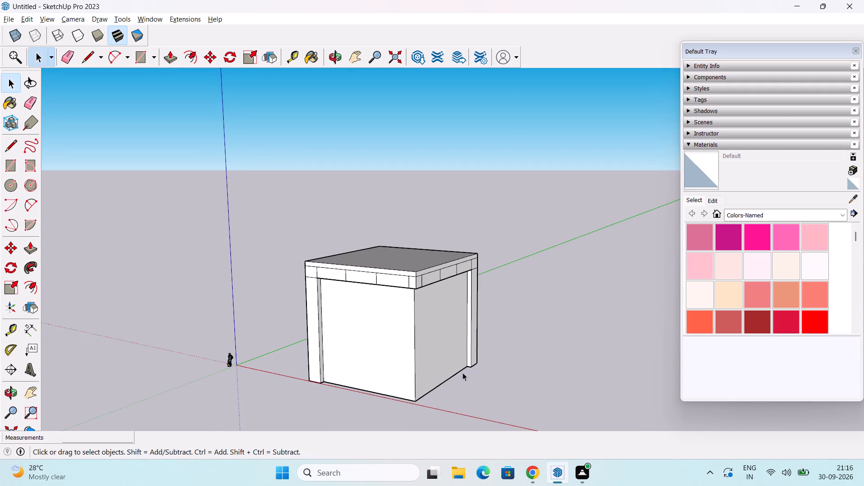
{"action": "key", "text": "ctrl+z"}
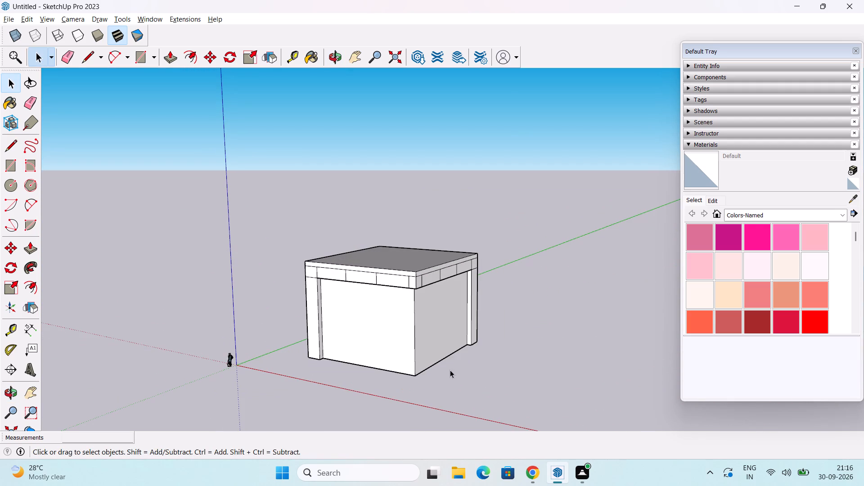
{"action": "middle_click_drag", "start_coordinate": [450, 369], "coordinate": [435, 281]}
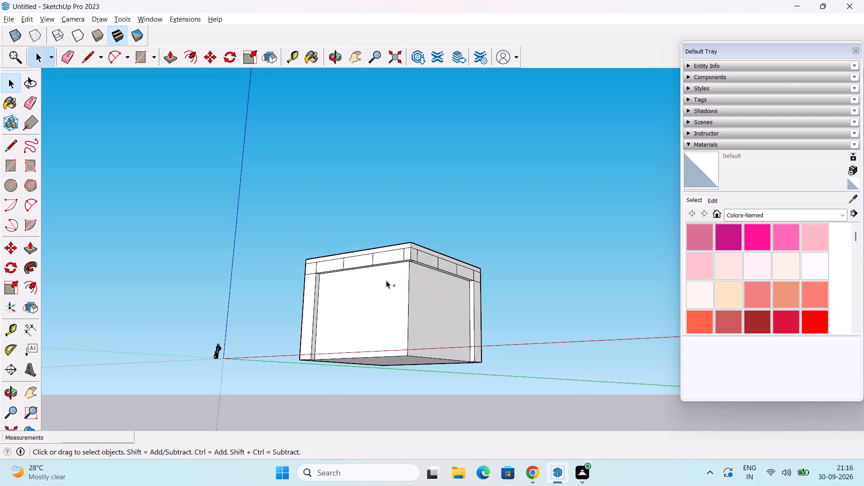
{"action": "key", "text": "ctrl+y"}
Select the whole building and move it up 10' along the blue axis from its near bottom corner.
{"action": "scroll", "coordinate": [394, 332], "scroll_direction": "down", "scroll_amount": 3}
{"action": "middle_click_drag", "start_coordinate": [396, 335], "coordinate": [400, 350]}
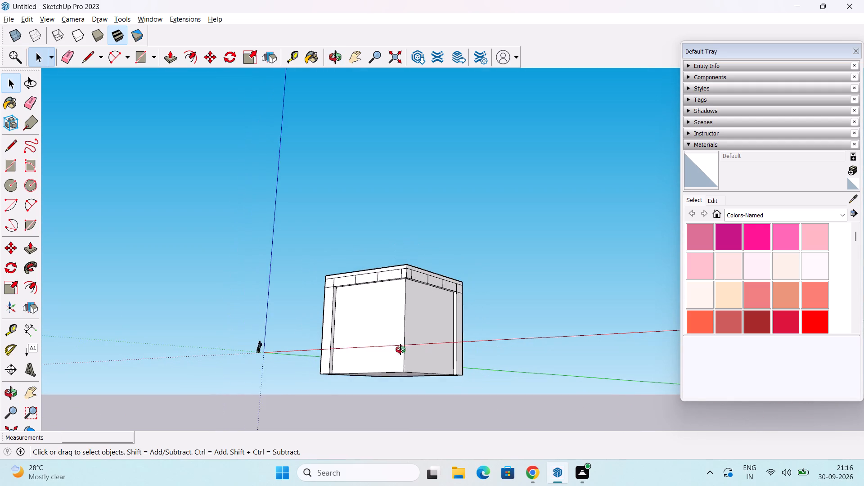
{"action": "middle_click_drag", "start_coordinate": [400, 350], "coordinate": [425, 485]}
{"action": "left_click_drag", "start_coordinate": [299, 199], "coordinate": [509, 373]}
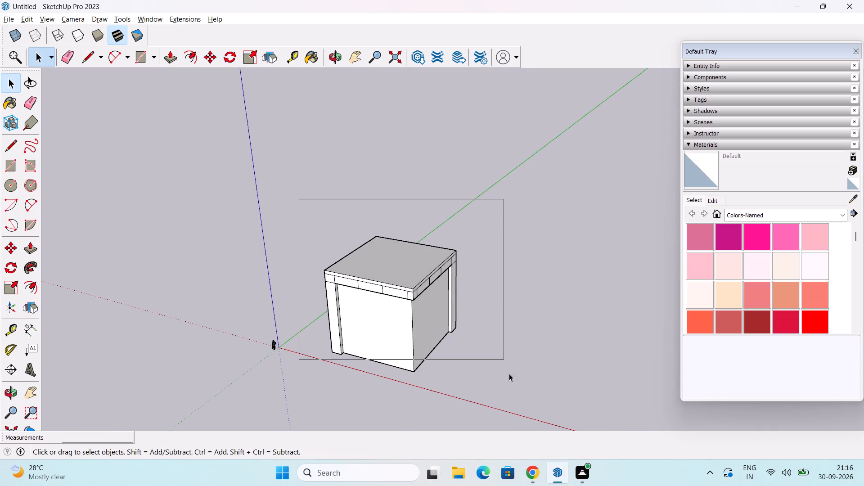
{"action": "left_click_drag", "start_coordinate": [509, 373], "coordinate": [517, 391]}
{"action": "key", "text": "m"}
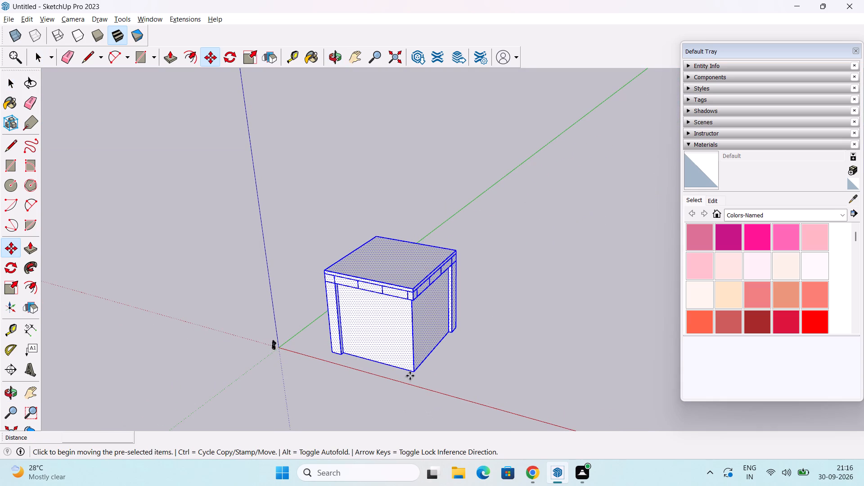
{"action": "left_click", "coordinate": [415, 372]}
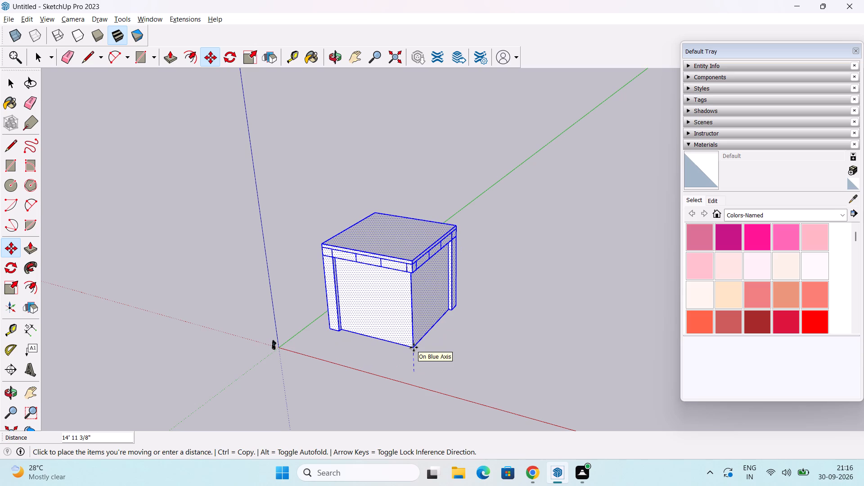
{"action": "type", "text": "10'"}
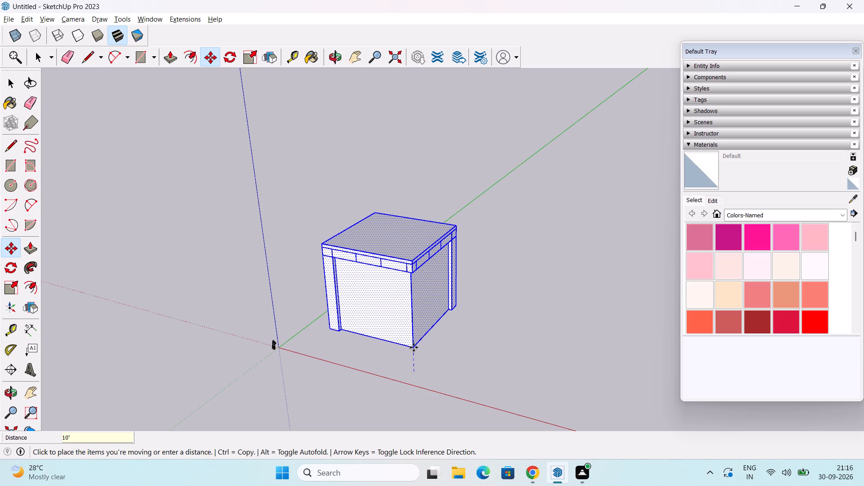
{"action": "key", "text": "Return"}
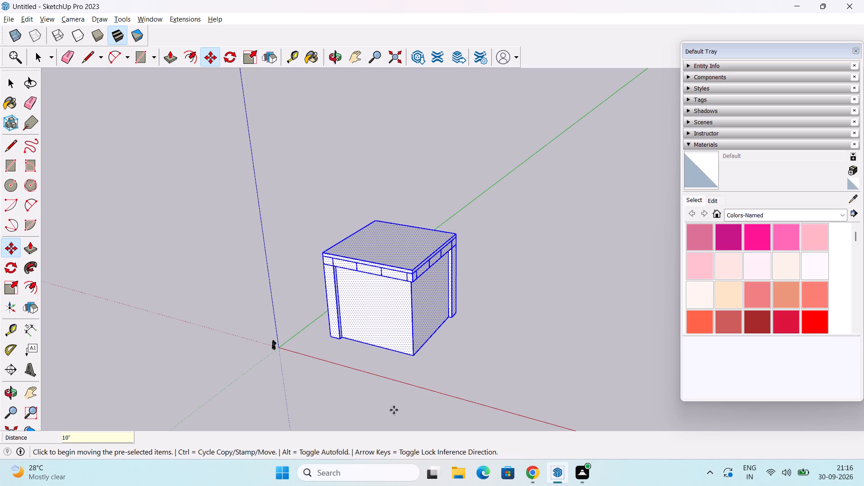
Deselect the building and examine its base position and both visible faces from several angles.
{"action": "middle_click_drag", "start_coordinate": [394, 409], "coordinate": [433, 273]}
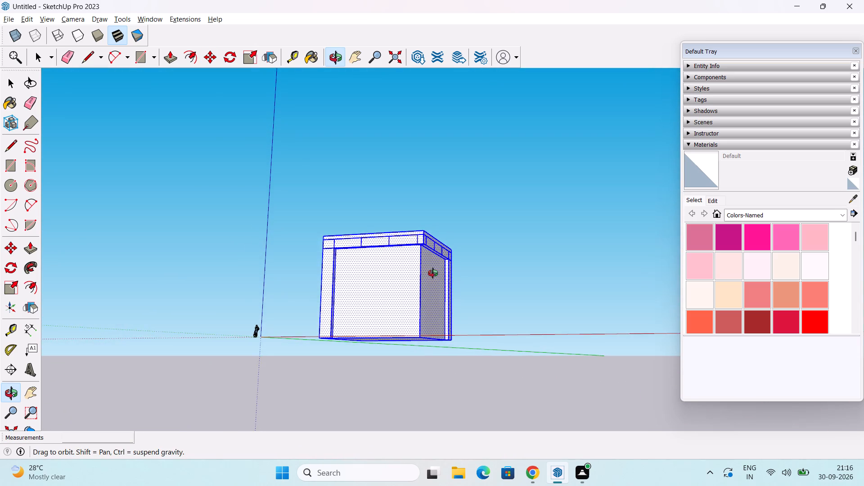
{"action": "middle_click_drag", "start_coordinate": [433, 273], "coordinate": [416, 355]}
{"action": "key", "text": "space"}
{"action": "scroll", "coordinate": [465, 295], "scroll_direction": "up", "scroll_amount": 5}
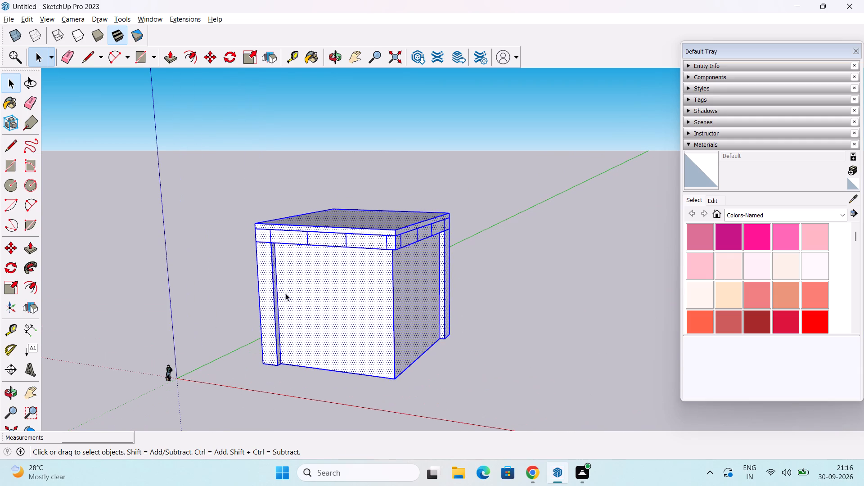
{"action": "left_click", "coordinate": [246, 292]}
{"action": "scroll", "coordinate": [375, 324], "scroll_direction": "up", "scroll_amount": 4}
{"action": "middle_click_drag", "start_coordinate": [378, 334], "coordinate": [352, 312]}
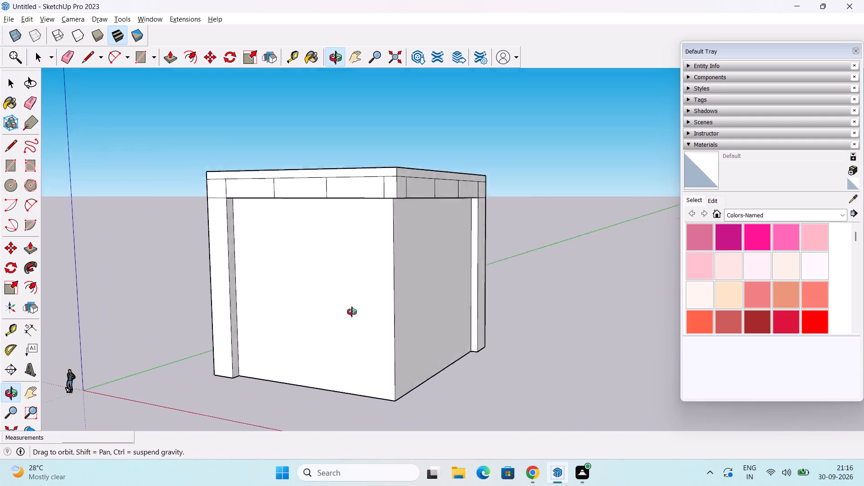
{"action": "middle_click_drag", "start_coordinate": [352, 312], "coordinate": [336, 301]}
{"action": "middle_click_drag", "start_coordinate": [336, 301], "coordinate": [293, 309]}
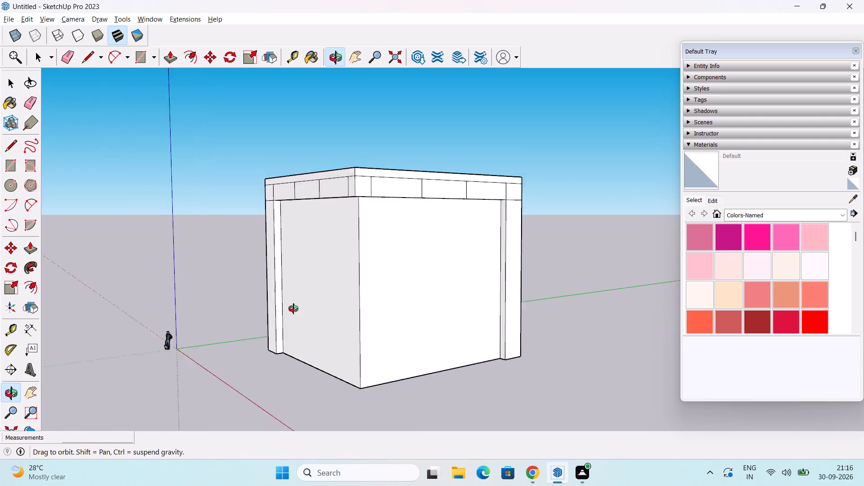
{"action": "middle_click_drag", "start_coordinate": [293, 309], "coordinate": [362, 311]}
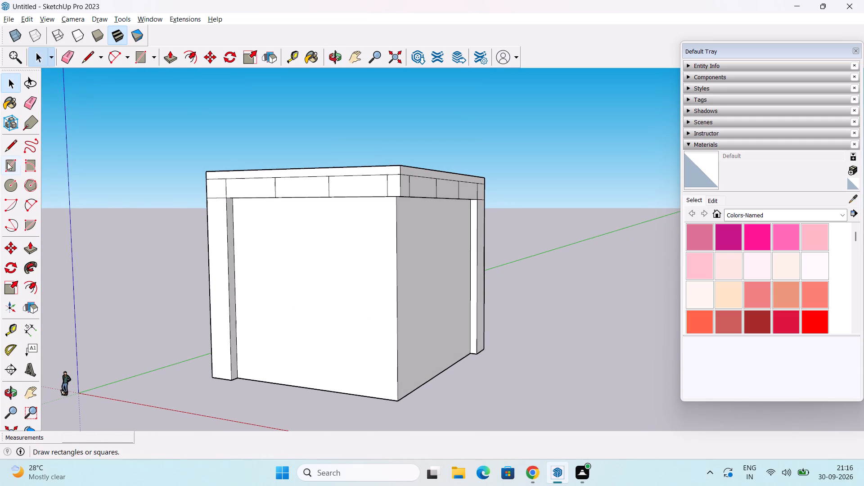
Draw a 44' horizontal line across the front face from the side strip edge's midpoint to the near corner edge's midpoint.
{"action": "left_click", "coordinate": [10, 149]}
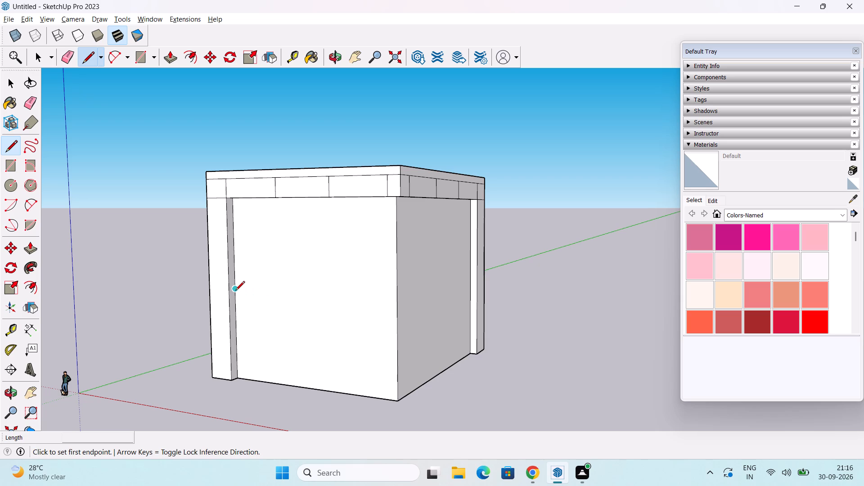
{"action": "left_click", "coordinate": [235, 291]}
{"action": "left_click", "coordinate": [398, 298]}
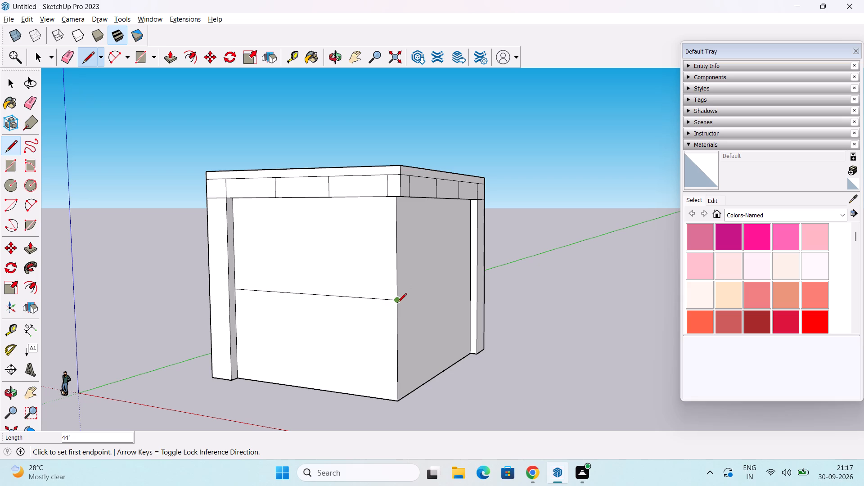
Draw a 44' horizontal line across the side face from the near corner edge's midpoint to the side strip edge.
{"action": "left_click", "coordinate": [397, 303]}
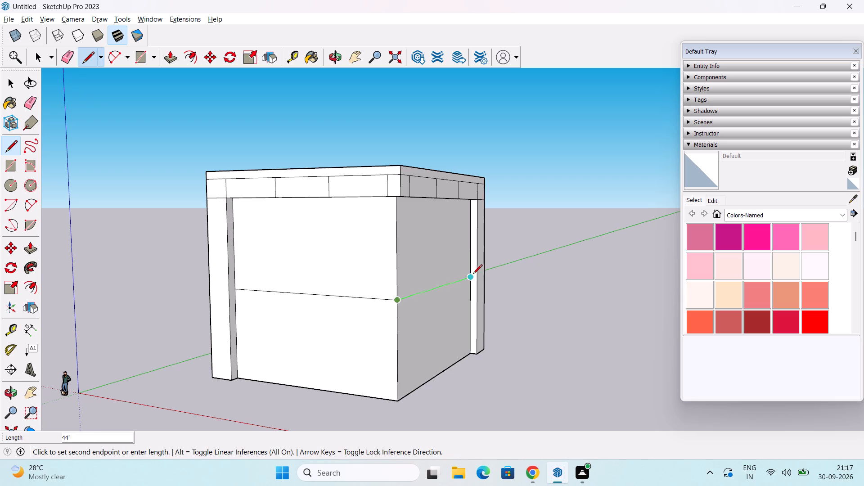
{"action": "left_click", "coordinate": [473, 274]}
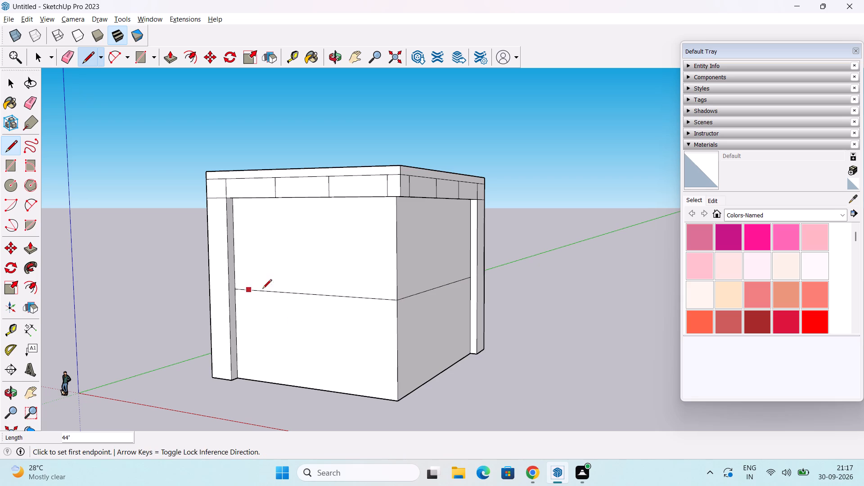
{"action": "key", "text": "space"}
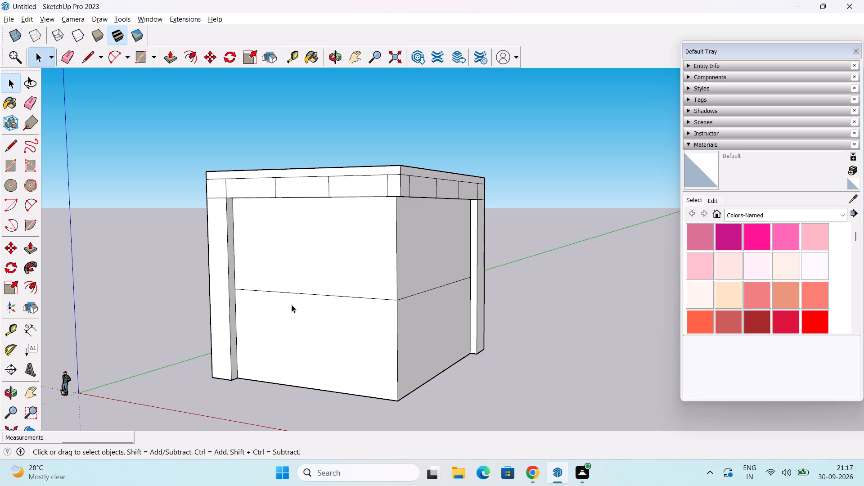
Copy the front face's mid-height line a short distance straight down along the side strip edge.
{"action": "left_click", "coordinate": [315, 294]}
{"action": "key", "text": "m"}
{"action": "left_click", "coordinate": [234, 291]}
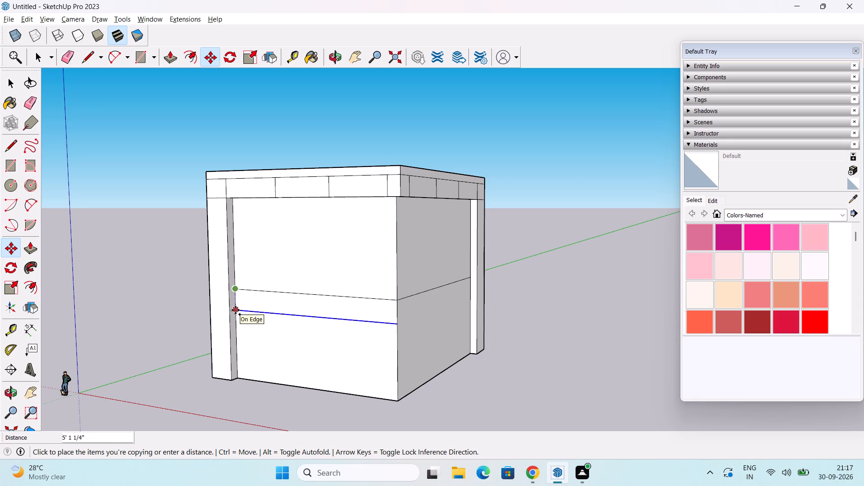
{"action": "left_click", "coordinate": [235, 306]}
{"action": "key", "text": "space"}
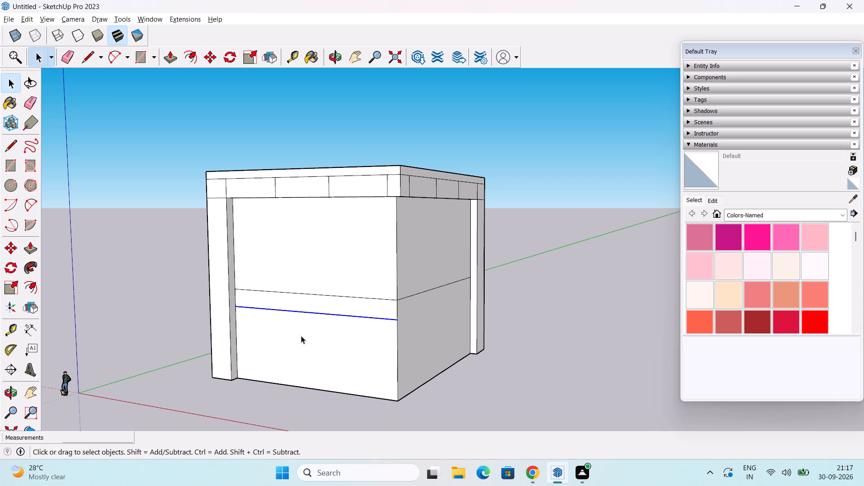
Draw a 44' horizontal line across the side face from the copied front line's corner end to the side strip edge.
{"action": "middle_click_drag", "start_coordinate": [306, 331], "coordinate": [265, 336]}
{"action": "key", "text": "l"}
{"action": "left_click", "coordinate": [384, 318]}
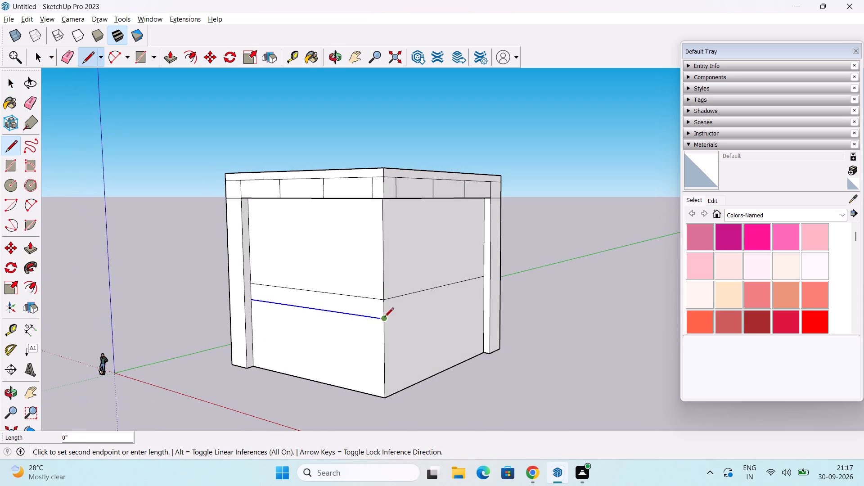
{"action": "left_click", "coordinate": [482, 290]}
{"action": "key", "text": "space"}
Pull the narrow mid-height bands on the front and side faces outward 2' with Push/Pull.
{"action": "key", "text": "p"}
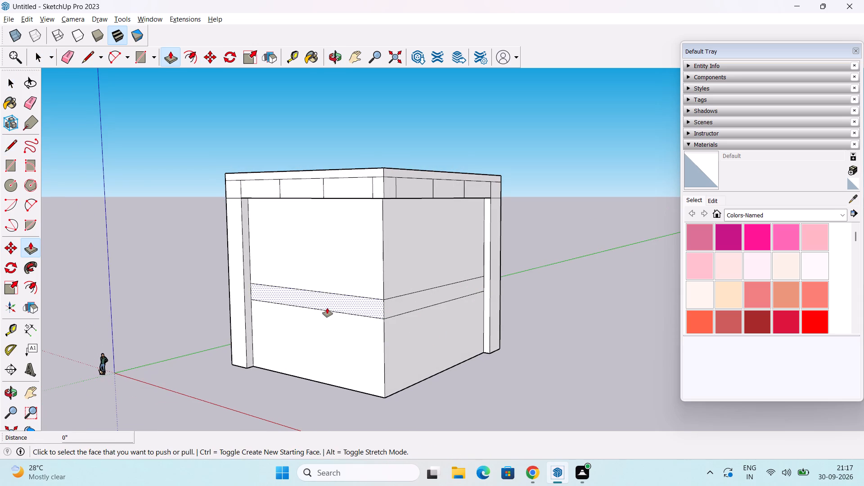
{"action": "double_click", "coordinate": [326, 304]}
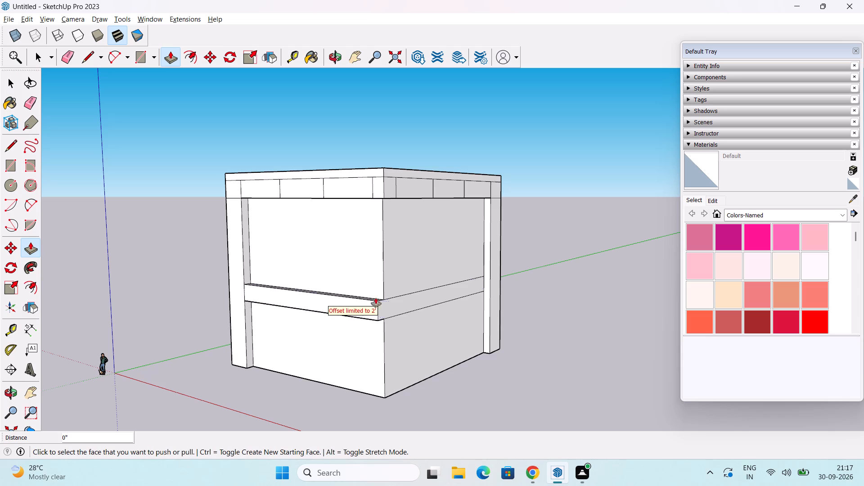
{"action": "double_click", "coordinate": [412, 299]}
{"action": "middle_click_drag", "start_coordinate": [417, 356], "coordinate": [400, 290]}
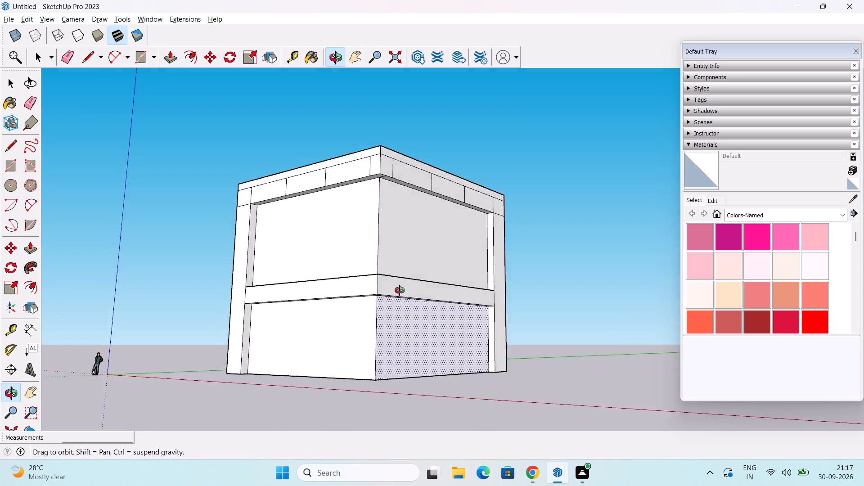
{"action": "middle_click_drag", "start_coordinate": [400, 290], "coordinate": [402, 318]}
{"action": "scroll", "coordinate": [402, 319], "scroll_direction": "down", "scroll_amount": 2}
{"action": "middle_click_drag", "start_coordinate": [400, 355], "coordinate": [405, 341]}
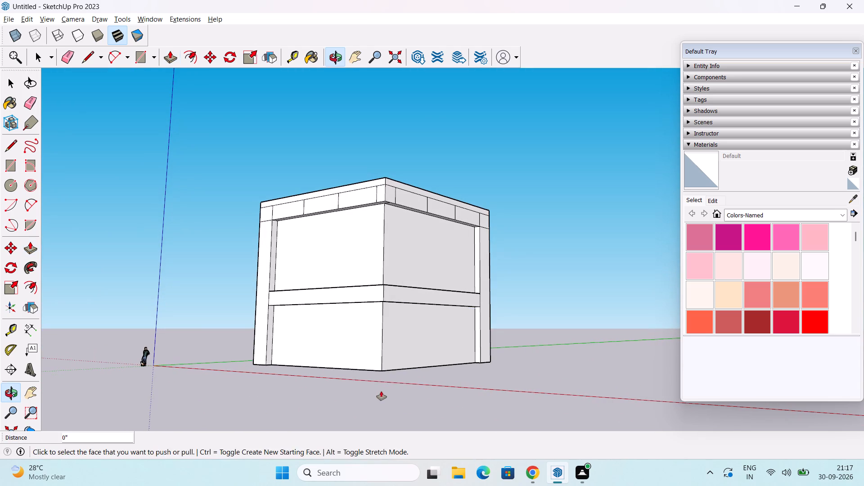
{"action": "key", "text": "space"}
Extend the building's bottom face downward 5' with Push/Pull.
{"action": "middle_click_drag", "start_coordinate": [391, 367], "coordinate": [404, 349]}
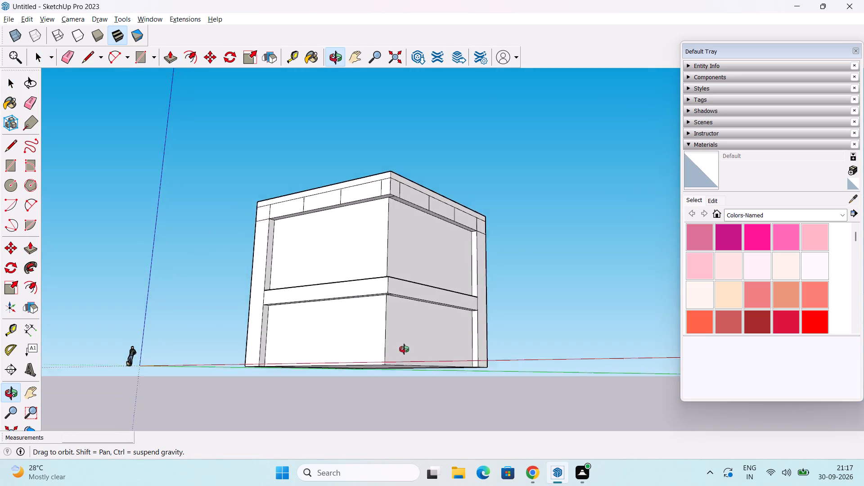
{"action": "middle_click_drag", "start_coordinate": [404, 349], "coordinate": [410, 384]}
{"action": "scroll", "coordinate": [406, 386], "scroll_direction": "up", "scroll_amount": 1}
{"action": "middle_click_drag", "start_coordinate": [405, 386], "coordinate": [404, 347]}
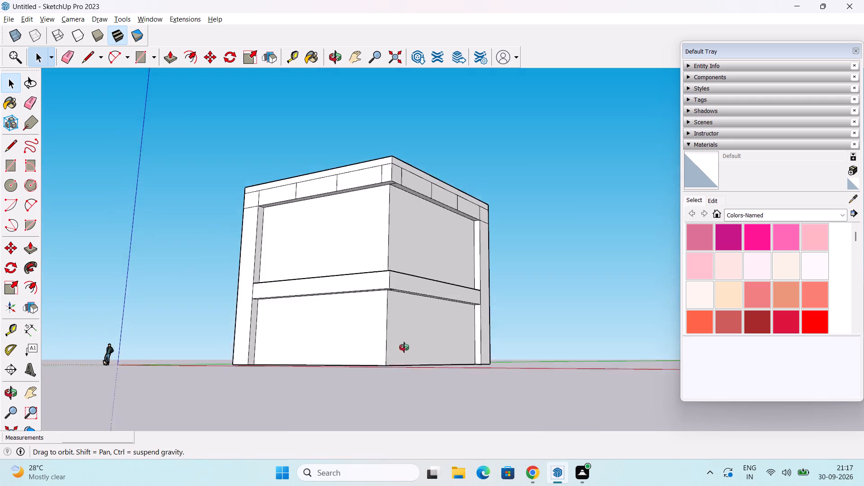
{"action": "middle_click_drag", "start_coordinate": [404, 347], "coordinate": [394, 297]}
{"action": "key", "text": "p"}
{"action": "left_click", "coordinate": [378, 362]}
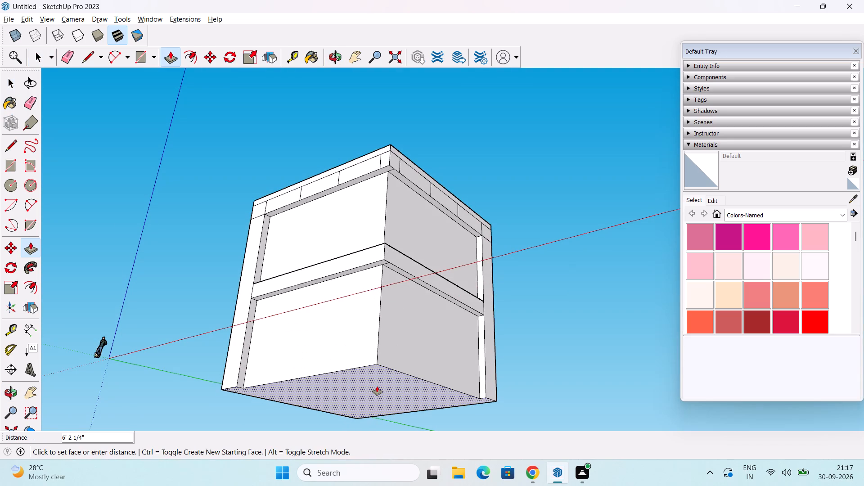
{"action": "type", "text": "5'"}
{"action": "key", "text": "Return"}
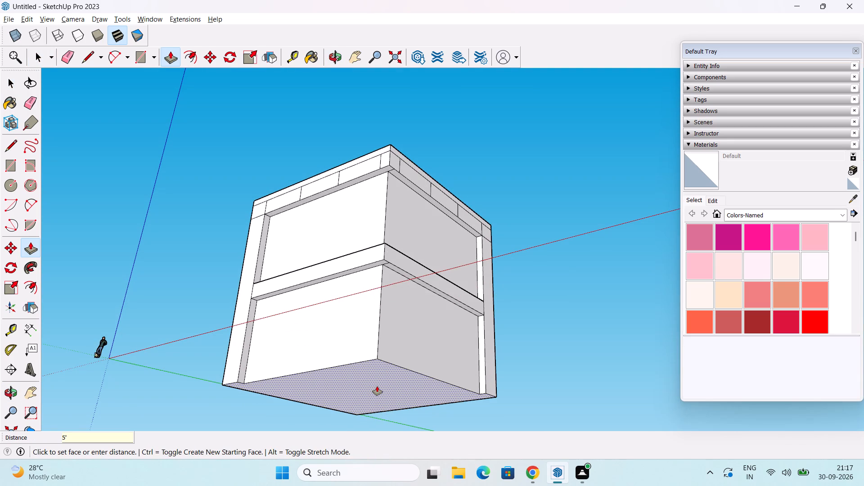
Select the whole building and move it up 5' along the blue axis from its near bottom corner.
{"action": "middle_click_drag", "start_coordinate": [377, 386], "coordinate": [371, 485]}
{"action": "scroll", "coordinate": [374, 386], "scroll_direction": "down", "scroll_amount": 1}
{"action": "middle_click_drag", "start_coordinate": [372, 378], "coordinate": [367, 395]}
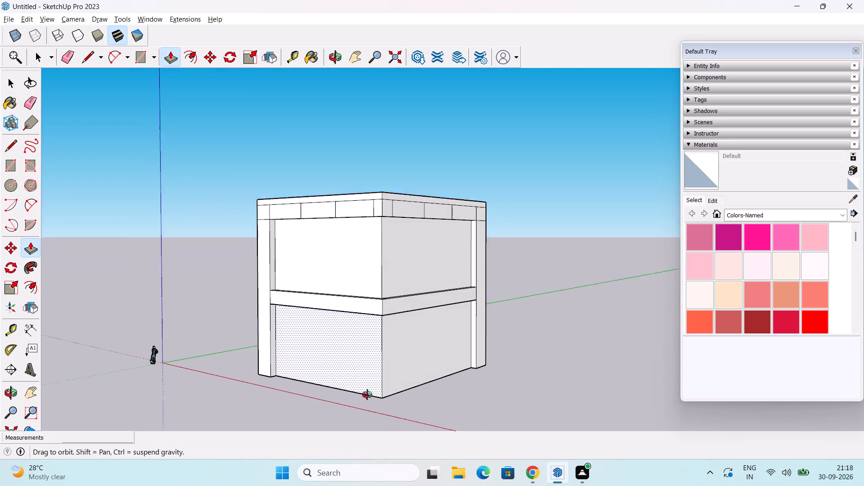
{"action": "middle_click_drag", "start_coordinate": [367, 395], "coordinate": [364, 403]}
{"action": "key", "text": "space"}
{"action": "left_click_drag", "start_coordinate": [230, 156], "coordinate": [526, 392]}
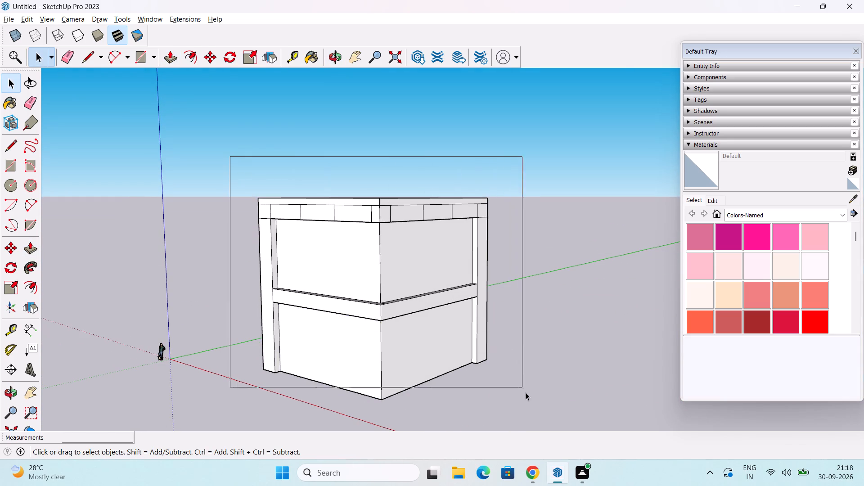
{"action": "left_click_drag", "start_coordinate": [526, 392], "coordinate": [532, 417]}
{"action": "middle_click_drag", "start_coordinate": [471, 263], "coordinate": [319, 303]}
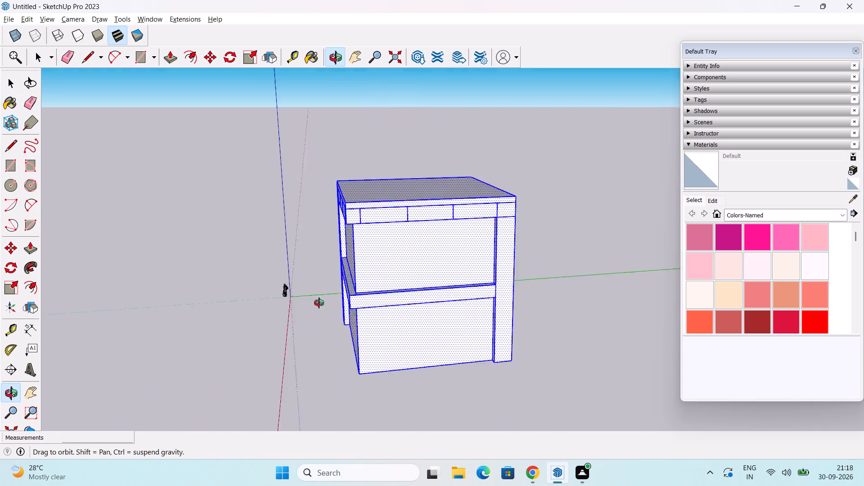
{"action": "middle_click_drag", "start_coordinate": [319, 303], "coordinate": [531, 315]}
{"action": "middle_click_drag", "start_coordinate": [376, 370], "coordinate": [373, 311]}
{"action": "scroll", "coordinate": [373, 307], "scroll_direction": "down", "scroll_amount": 2}
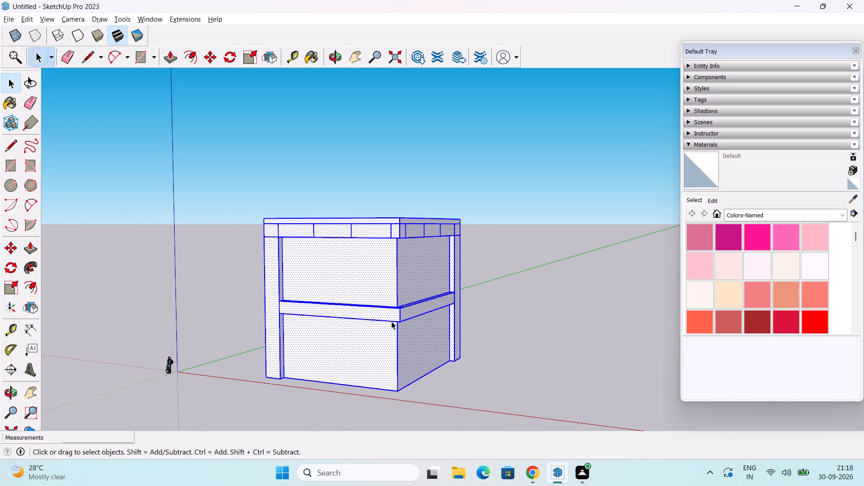
{"action": "key", "text": "m"}
{"action": "left_click", "coordinate": [399, 393]}
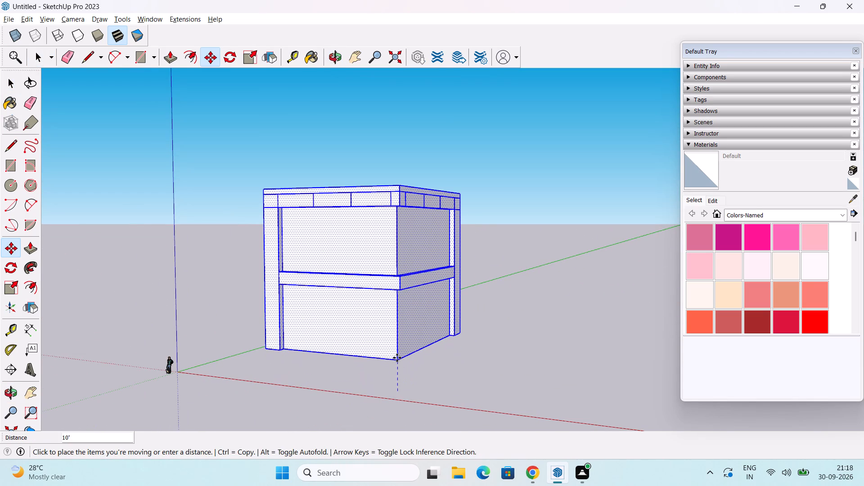
{"action": "type", "text": "5'"}
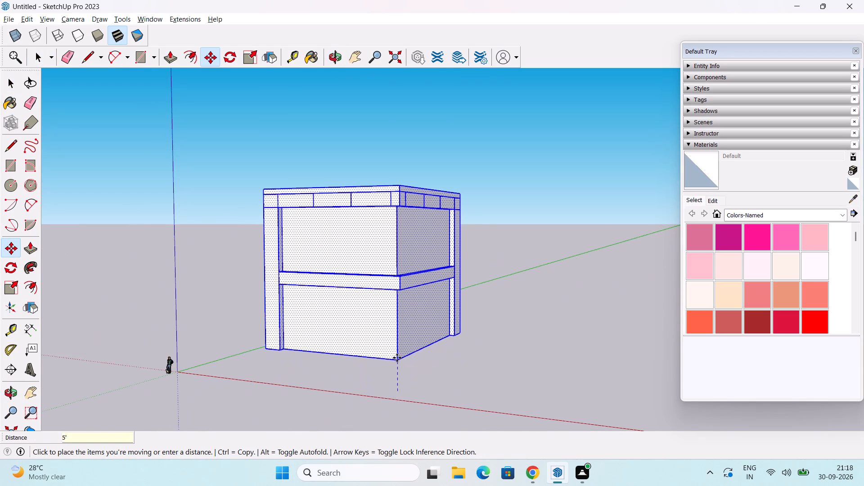
{"action": "key", "text": "Return"}
{"action": "key", "text": "space"}
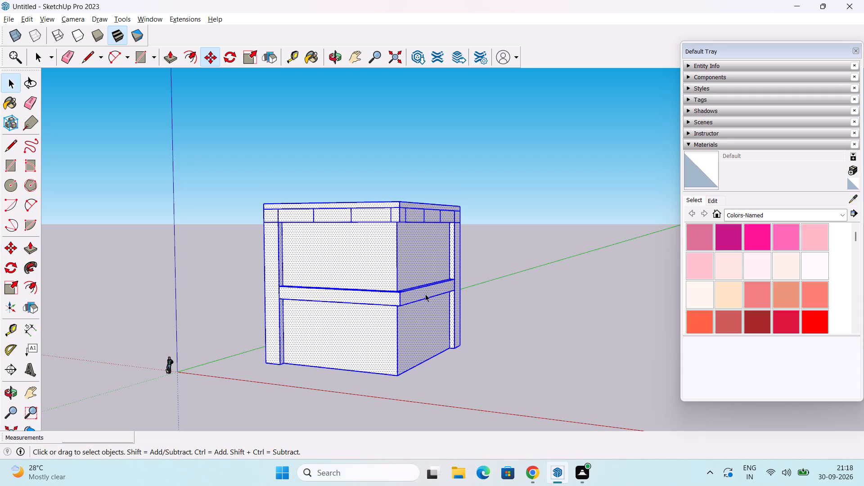
{"action": "left_click", "coordinate": [498, 248]}
Examine the raised building's base, mid-height band and both visible faces from several angles.
{"action": "middle_click_drag", "start_coordinate": [460, 299], "coordinate": [433, 289]}
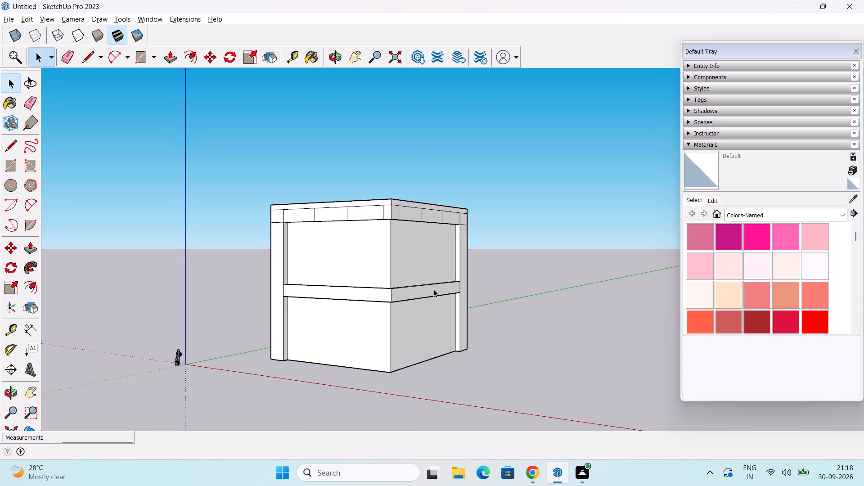
{"action": "middle_click_drag", "start_coordinate": [363, 311], "coordinate": [399, 331]}
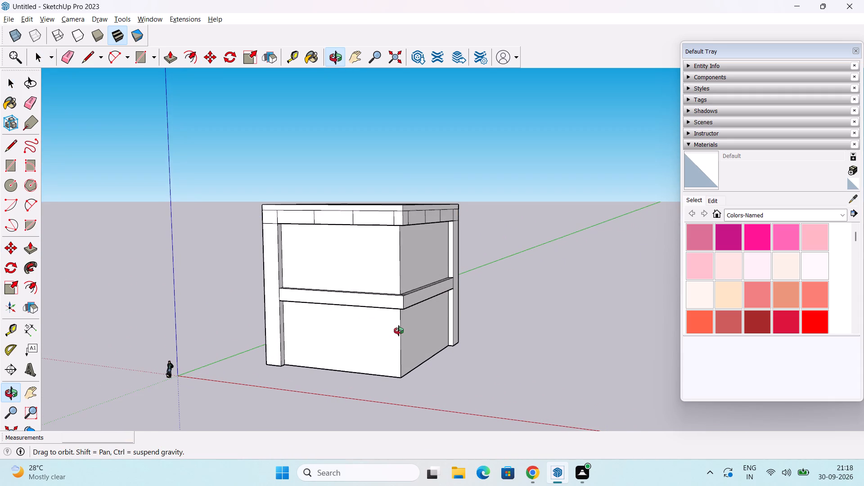
{"action": "middle_click_drag", "start_coordinate": [399, 331], "coordinate": [407, 343]}
{"action": "scroll", "coordinate": [372, 319], "scroll_direction": "down", "scroll_amount": 1}
{"action": "scroll", "coordinate": [365, 307], "scroll_direction": "up", "scroll_amount": 3}
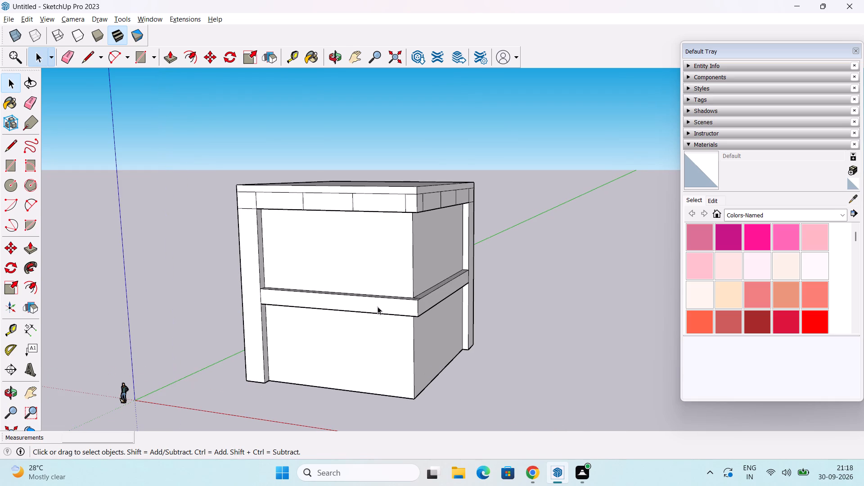
{"action": "middle_click_drag", "start_coordinate": [378, 305], "coordinate": [364, 286]}
{"action": "scroll", "coordinate": [360, 279], "scroll_direction": "up", "scroll_amount": 1}
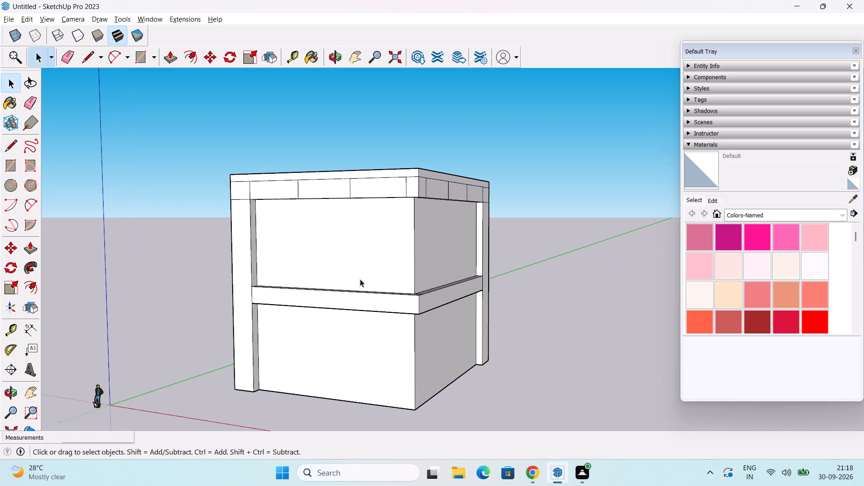
{"action": "middle_click_drag", "start_coordinate": [364, 263], "coordinate": [409, 283]}
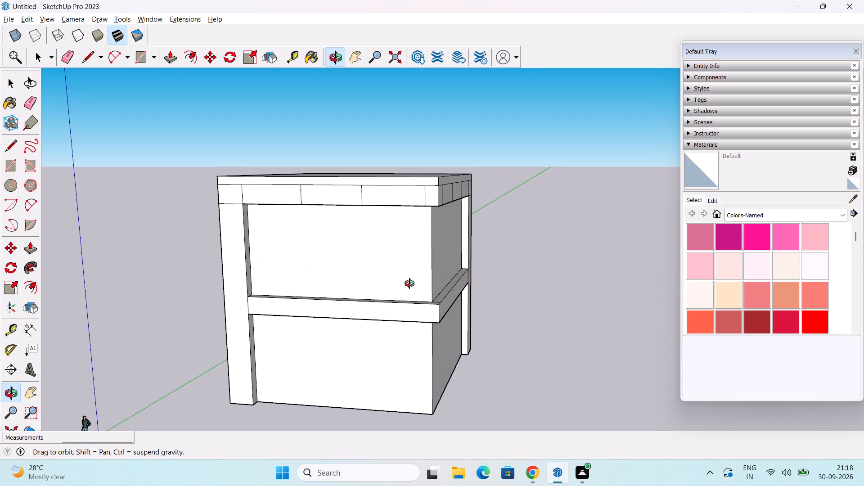
{"action": "middle_click_drag", "start_coordinate": [409, 283], "coordinate": [359, 281]}
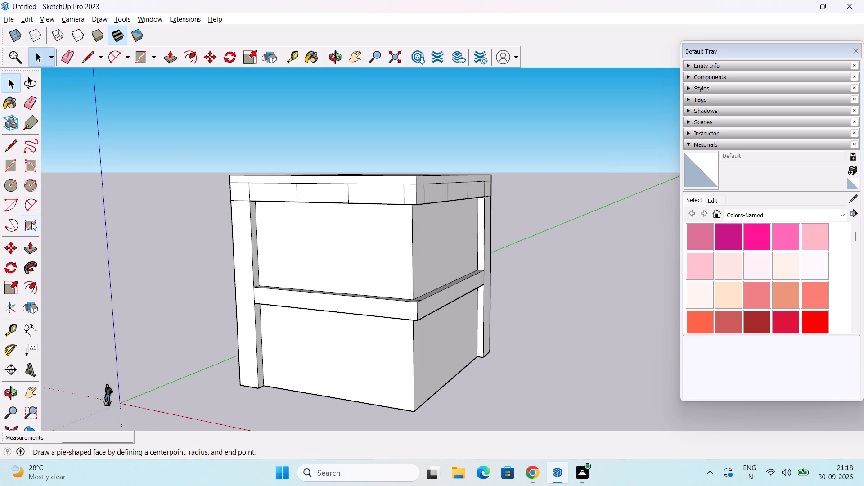
Offset the outline of the front face's upper panel inward by 1'.
{"action": "left_click", "coordinate": [31, 285]}
{"action": "scroll", "coordinate": [239, 236], "scroll_direction": "up", "scroll_amount": 3}
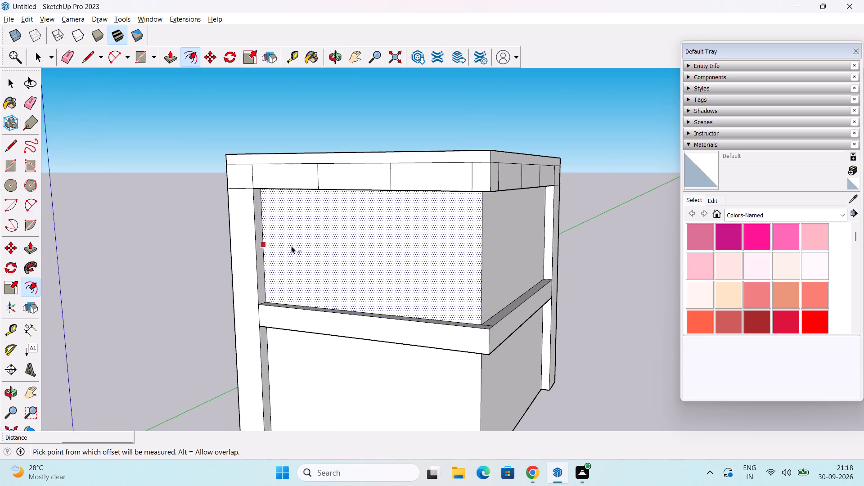
{"action": "left_click", "coordinate": [279, 244]}
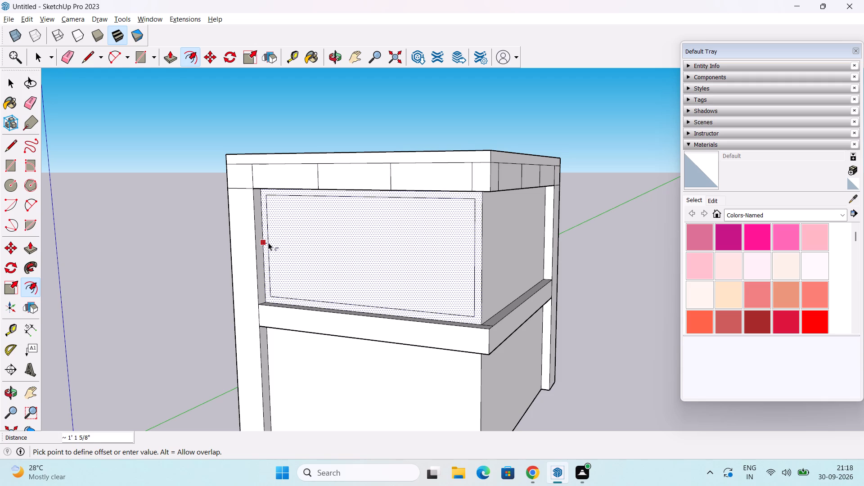
{"action": "type", "text": "1'"}
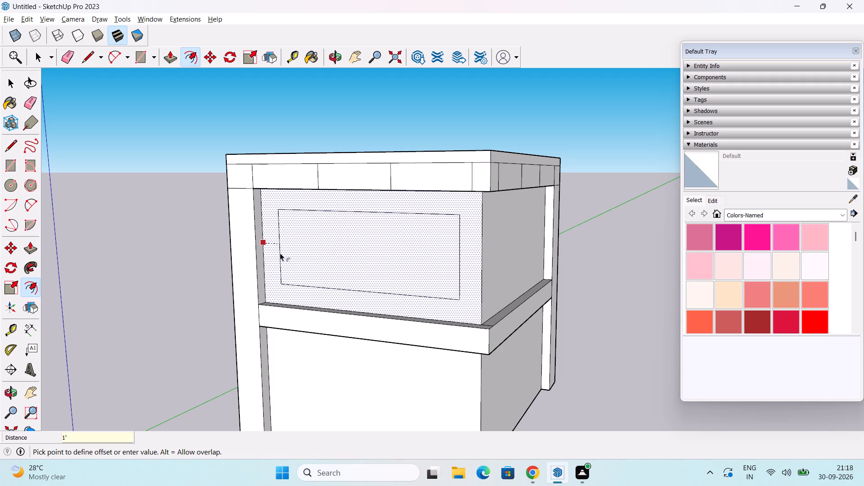
{"action": "key", "text": "Return"}
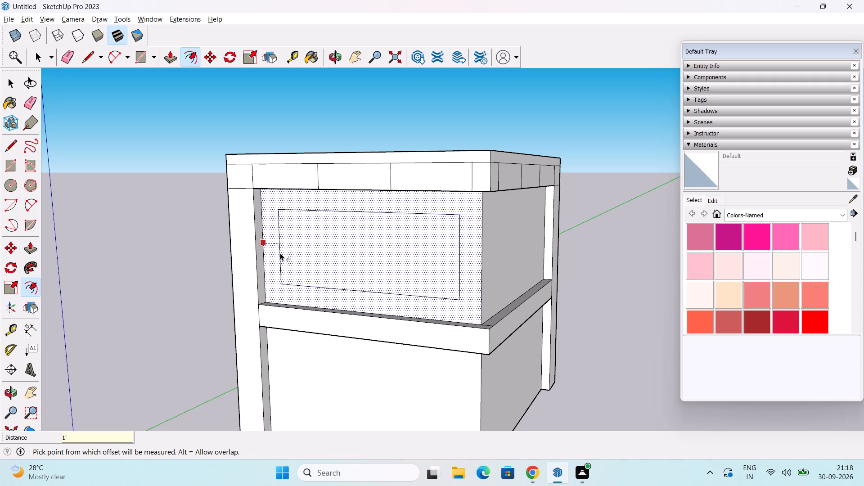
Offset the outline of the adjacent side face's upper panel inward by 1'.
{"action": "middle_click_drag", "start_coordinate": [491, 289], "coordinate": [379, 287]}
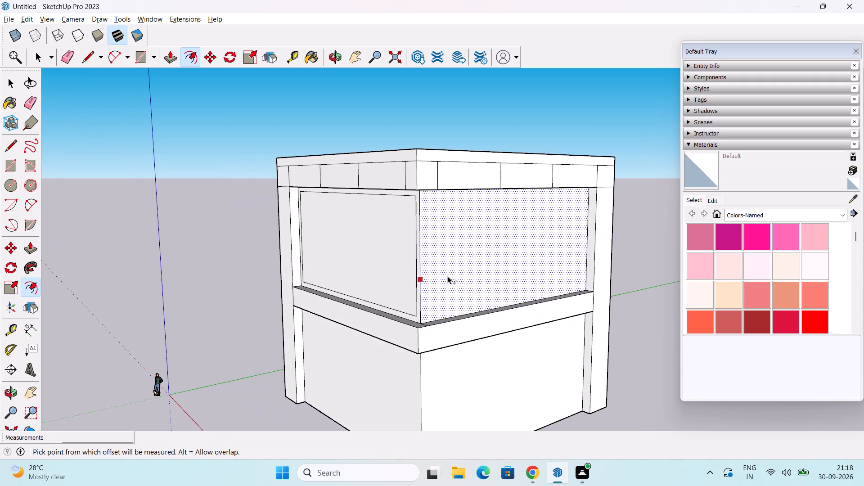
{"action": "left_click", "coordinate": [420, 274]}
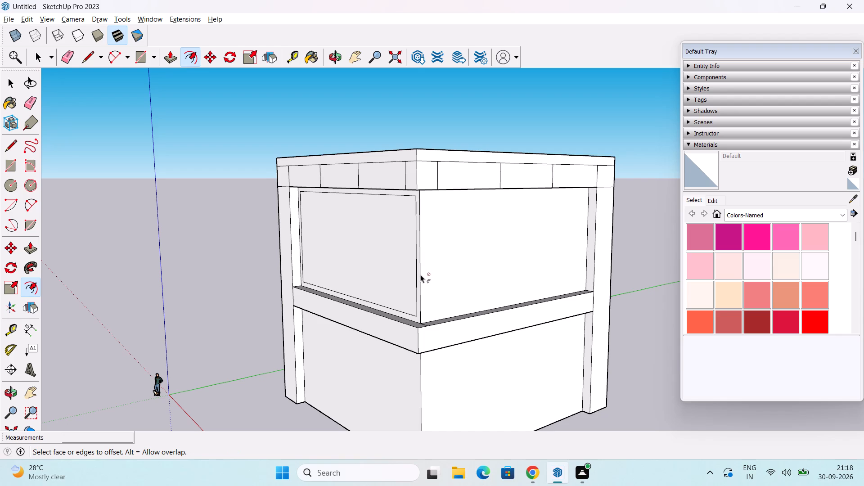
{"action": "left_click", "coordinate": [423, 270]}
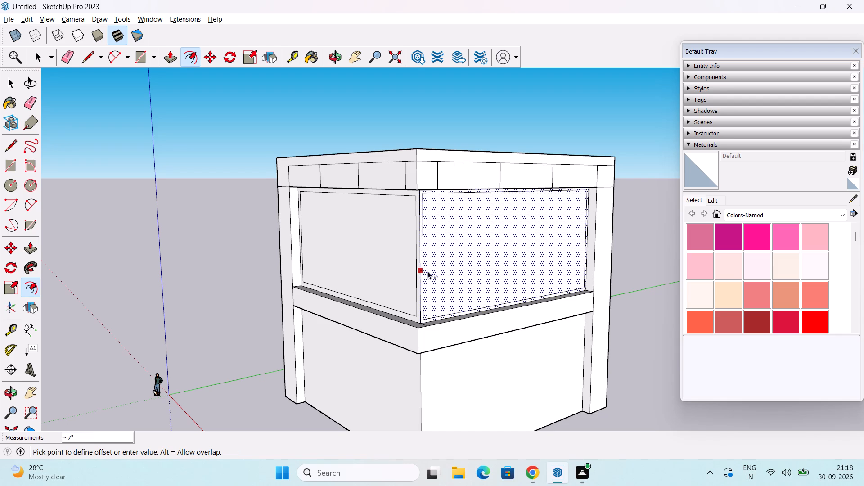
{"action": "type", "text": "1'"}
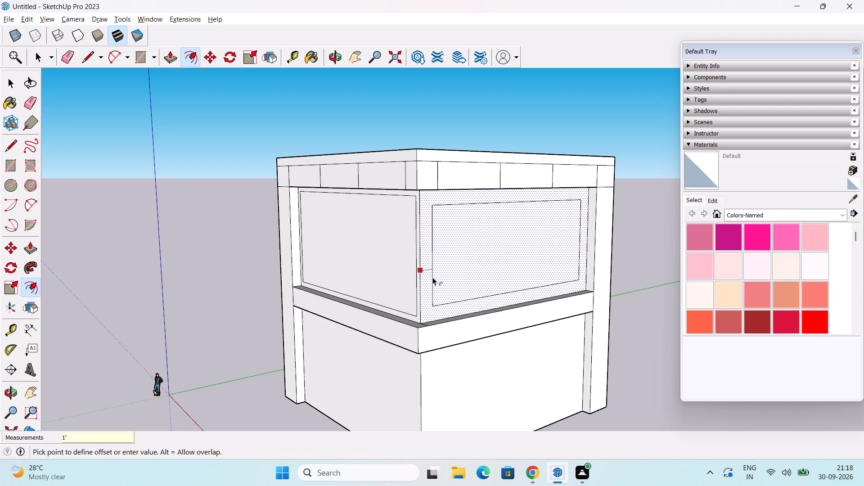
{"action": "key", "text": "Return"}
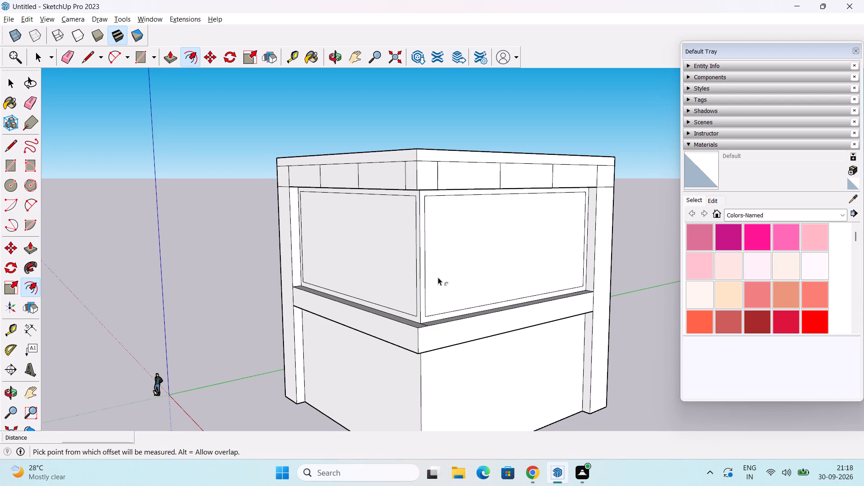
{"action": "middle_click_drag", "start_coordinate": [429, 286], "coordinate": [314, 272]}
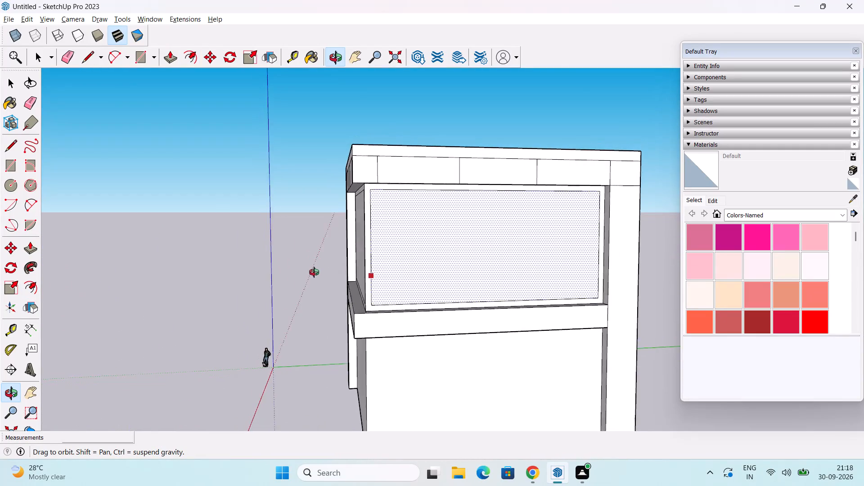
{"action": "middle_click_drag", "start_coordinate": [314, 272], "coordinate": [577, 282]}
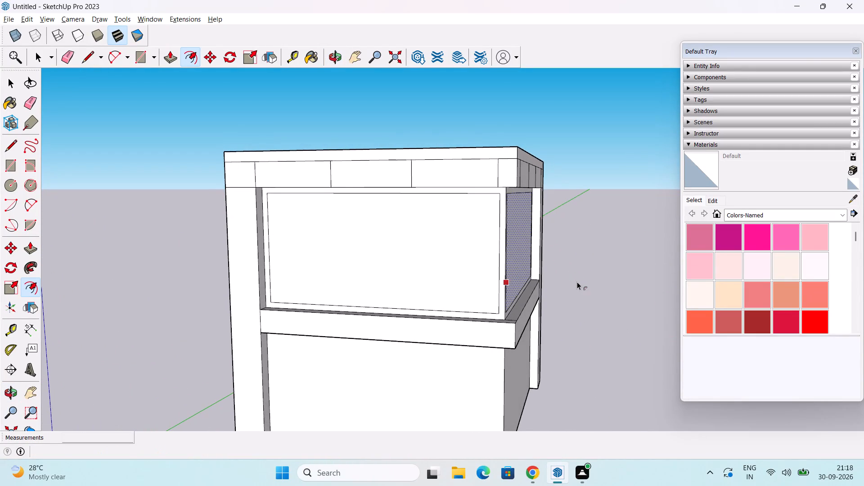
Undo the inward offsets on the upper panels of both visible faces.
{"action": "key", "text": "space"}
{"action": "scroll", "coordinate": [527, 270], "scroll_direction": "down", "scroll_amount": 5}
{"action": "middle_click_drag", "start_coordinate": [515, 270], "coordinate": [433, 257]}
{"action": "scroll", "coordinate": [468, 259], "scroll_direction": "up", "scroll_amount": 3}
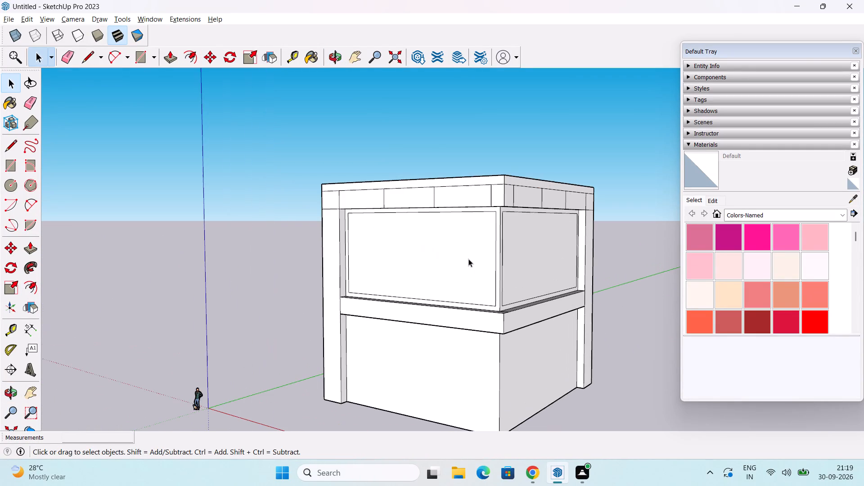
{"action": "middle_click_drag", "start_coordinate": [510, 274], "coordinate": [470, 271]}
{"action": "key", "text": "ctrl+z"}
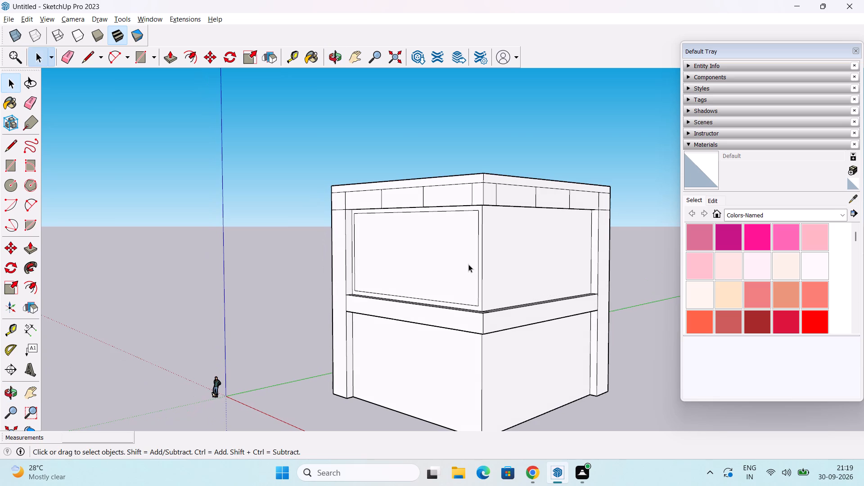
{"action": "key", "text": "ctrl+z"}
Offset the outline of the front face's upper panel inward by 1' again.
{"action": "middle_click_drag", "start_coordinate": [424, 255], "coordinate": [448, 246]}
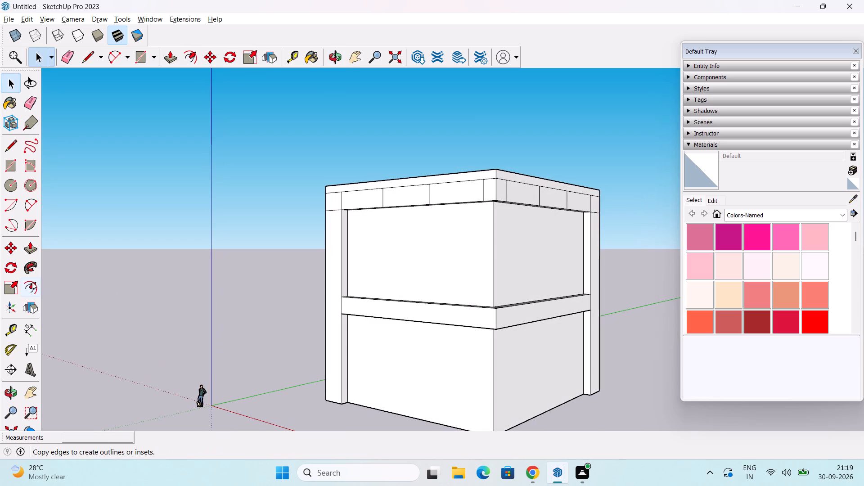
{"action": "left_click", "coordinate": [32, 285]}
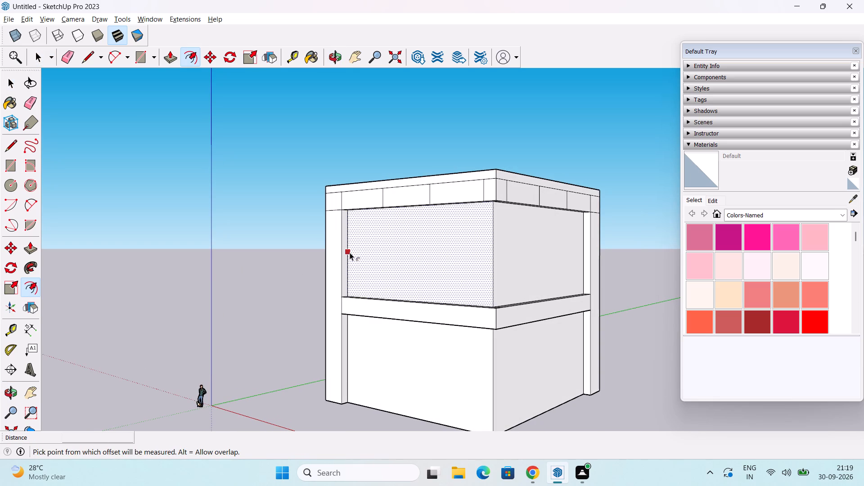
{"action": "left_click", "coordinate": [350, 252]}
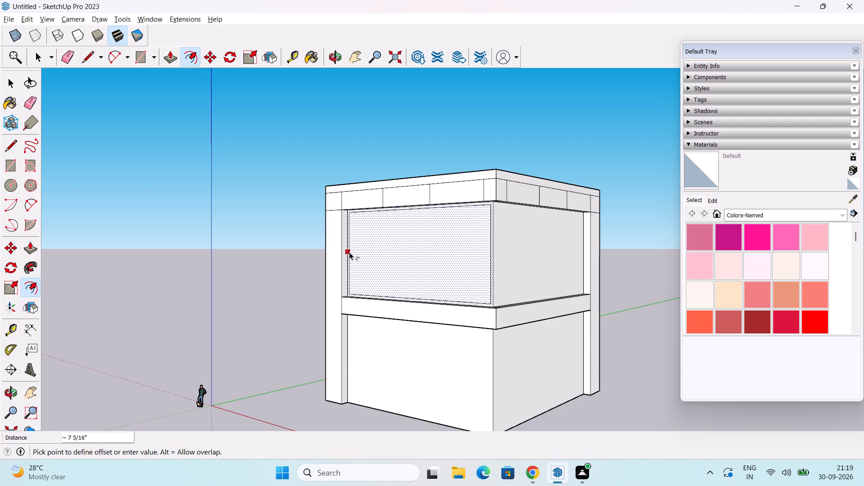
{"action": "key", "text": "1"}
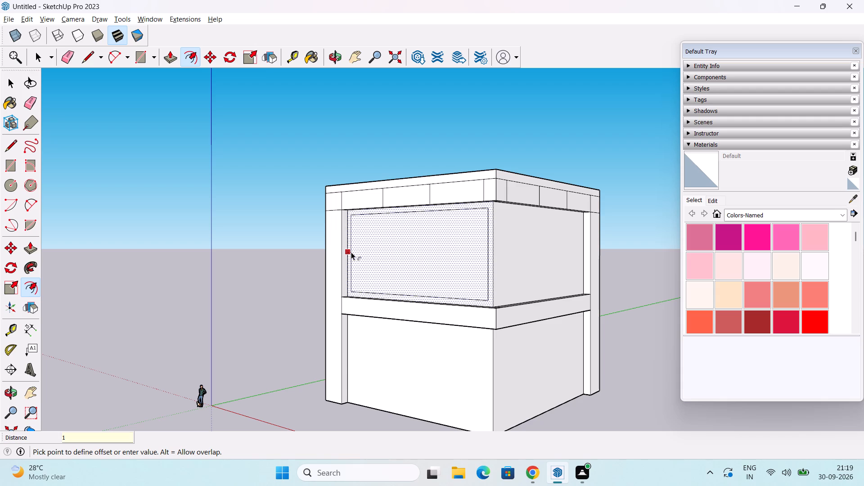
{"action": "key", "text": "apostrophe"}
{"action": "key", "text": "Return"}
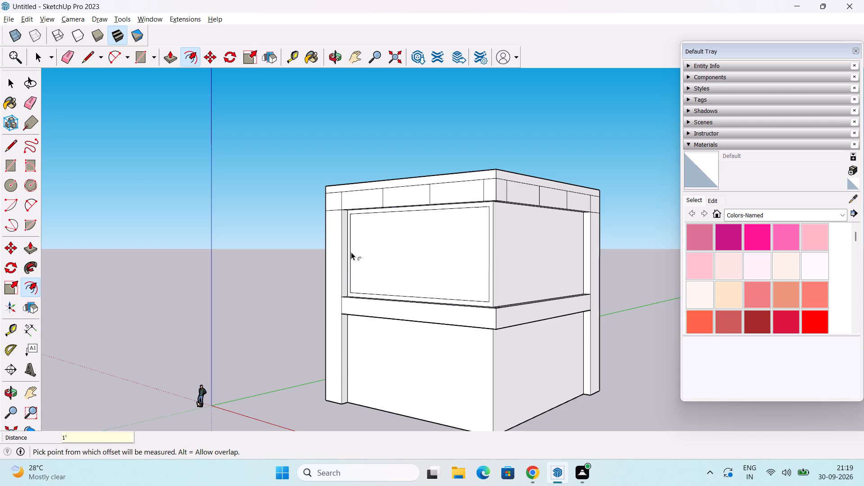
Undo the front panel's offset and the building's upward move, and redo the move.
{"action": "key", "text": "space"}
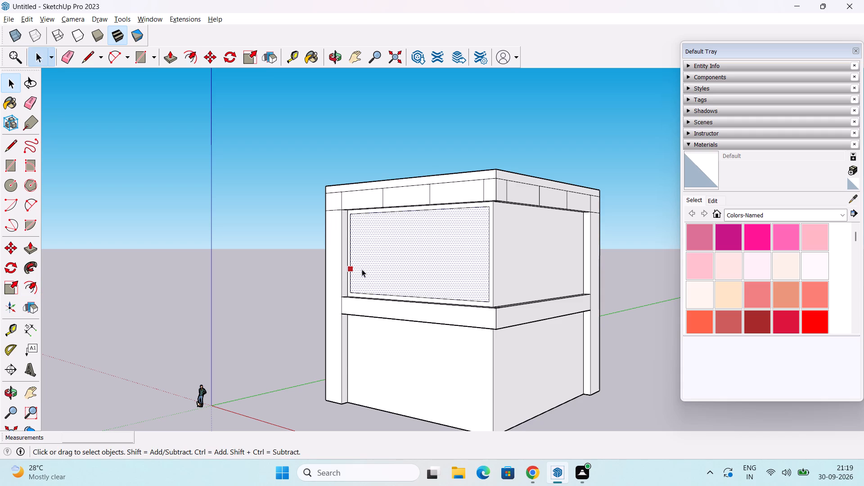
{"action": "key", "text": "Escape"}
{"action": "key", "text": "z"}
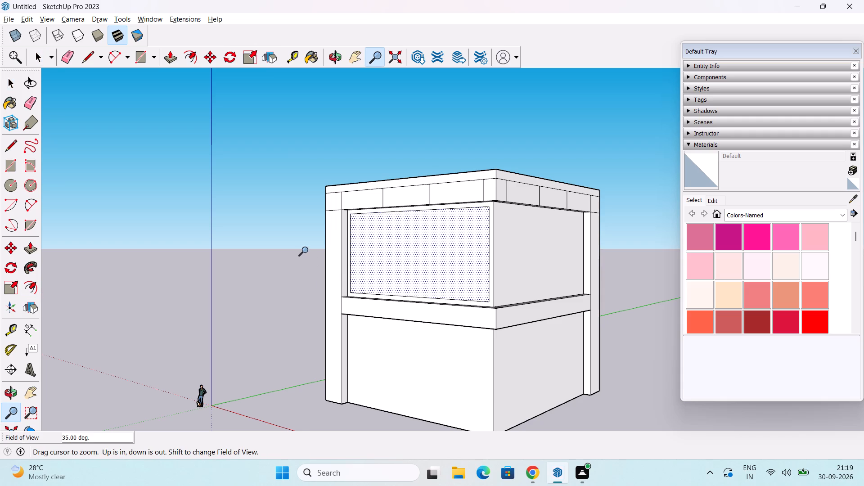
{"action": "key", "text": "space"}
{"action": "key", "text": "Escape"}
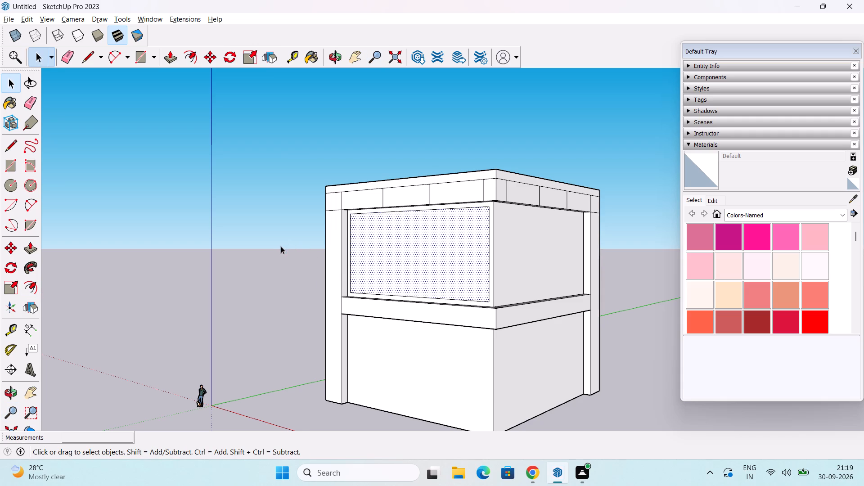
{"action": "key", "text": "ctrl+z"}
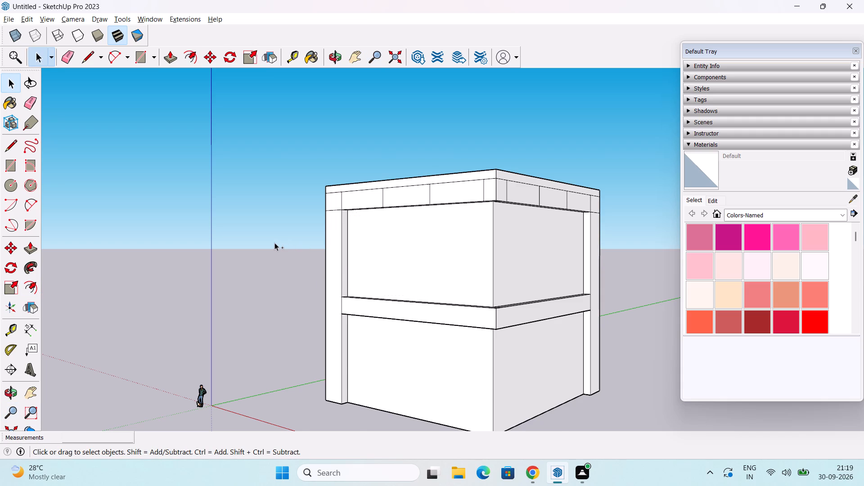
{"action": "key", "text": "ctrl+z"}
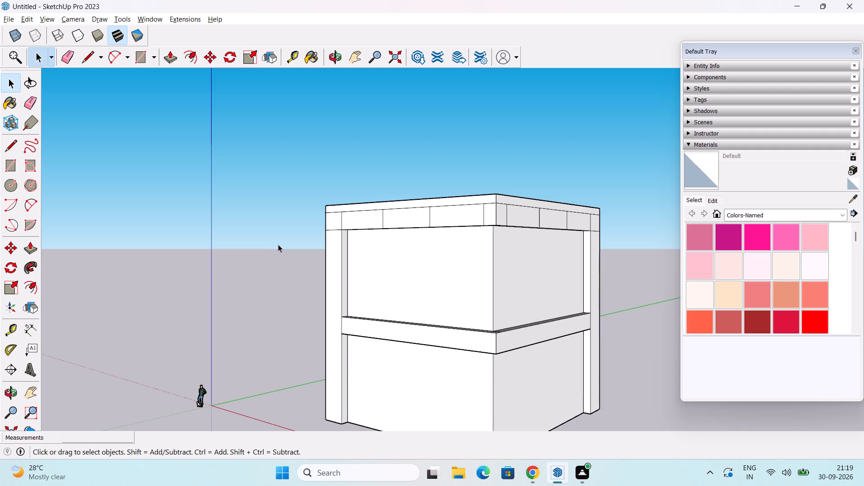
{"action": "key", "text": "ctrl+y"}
Offset the outline of the front face's upper panel above the mid-height band inward by 1'.
{"action": "scroll", "coordinate": [283, 249], "scroll_direction": "down", "scroll_amount": 2}
{"action": "middle_click_drag", "start_coordinate": [332, 336], "coordinate": [328, 301]}
{"action": "scroll", "coordinate": [328, 294], "scroll_direction": "down", "scroll_amount": 1}
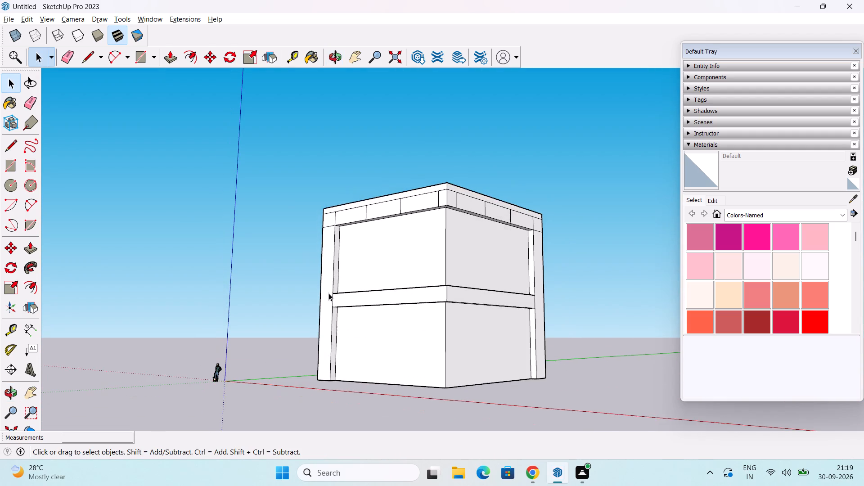
{"action": "middle_click_drag", "start_coordinate": [335, 280], "coordinate": [314, 310]}
{"action": "scroll", "coordinate": [393, 252], "scroll_direction": "up", "scroll_amount": 1}
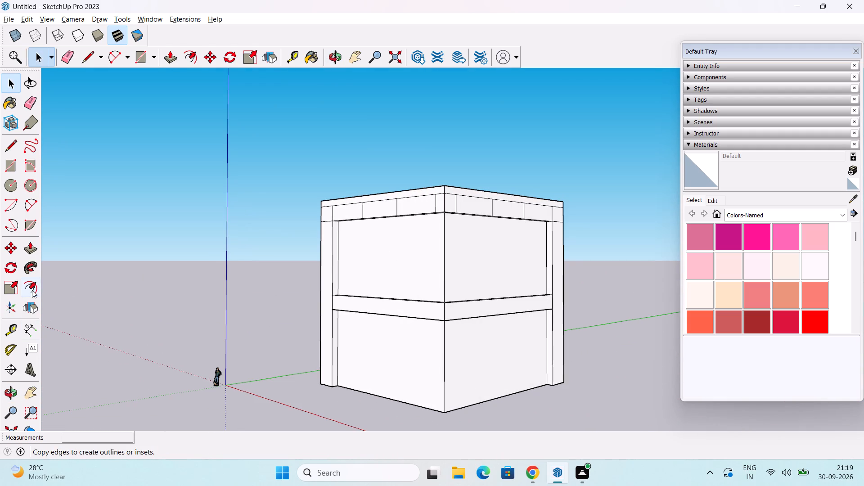
{"action": "left_click_drag", "start_coordinate": [32, 290], "coordinate": [38, 287]}
{"action": "scroll", "coordinate": [427, 270], "scroll_direction": "up", "scroll_amount": 2}
{"action": "left_click", "coordinate": [327, 264]}
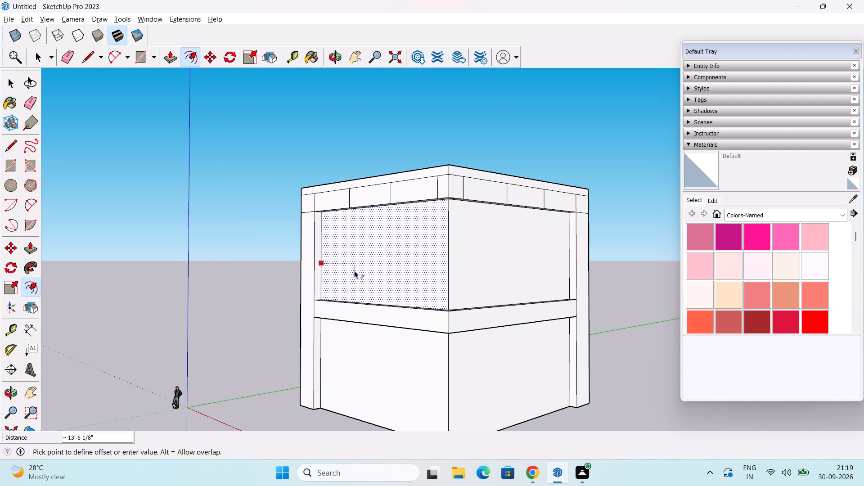
{"action": "type", "text": "1;"}
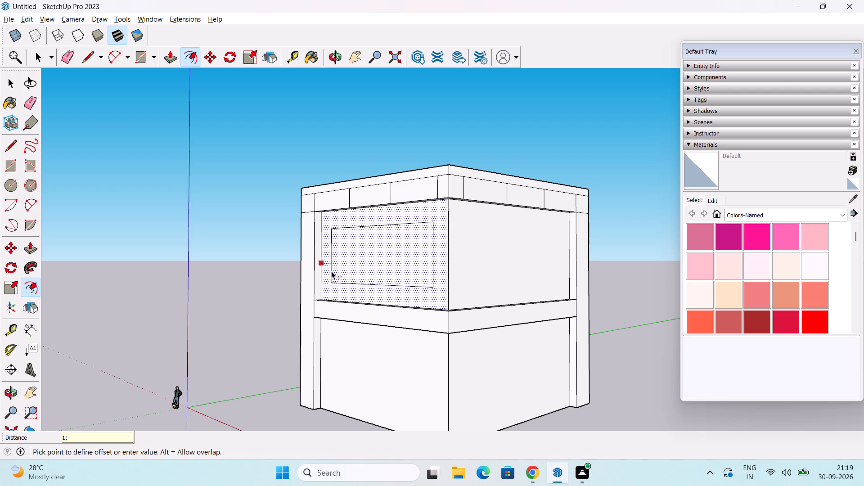
{"action": "key", "text": "BackSpace"}
{"action": "key", "text": "apostrophe"}
{"action": "key", "text": "Return"}
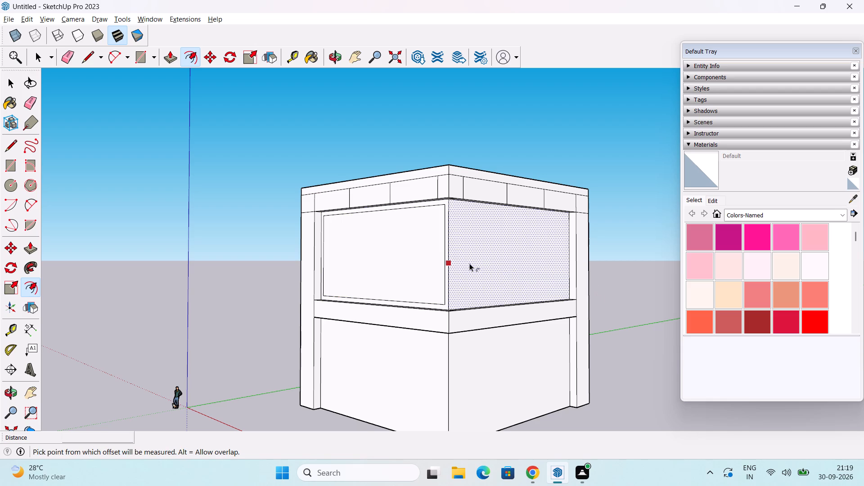
Offset the outline of the adjacent side face's upper panel inward by 1'.
{"action": "left_click", "coordinate": [469, 263]}
{"action": "key", "text": "1"}
{"action": "key", "text": "apostrophe"}
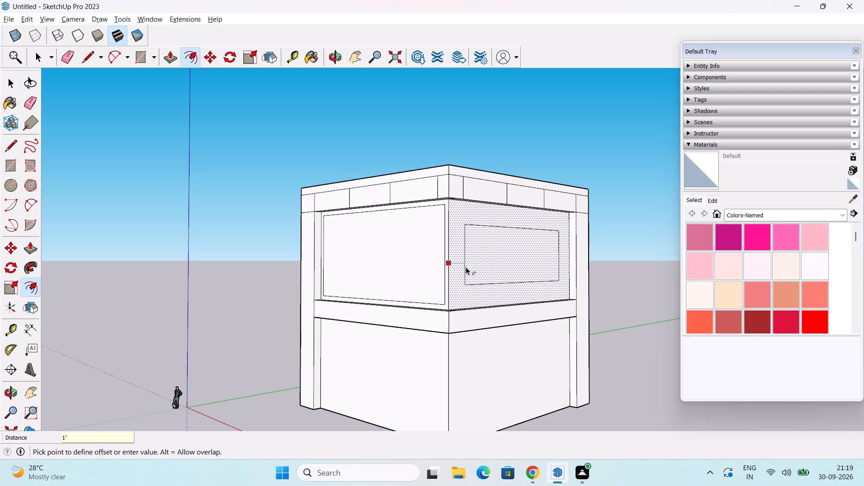
{"action": "key", "text": "Return"}
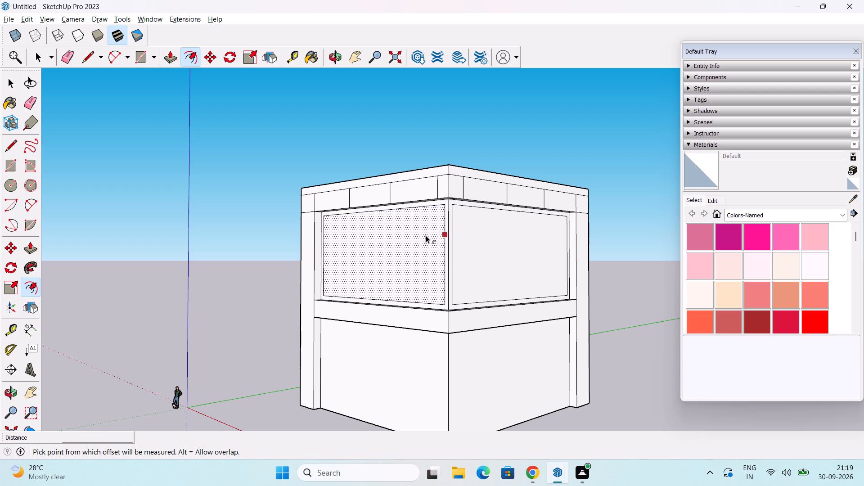
{"action": "key", "text": "b"}
{"action": "key", "text": "space"}
{"action": "left_click", "coordinate": [283, 288]}
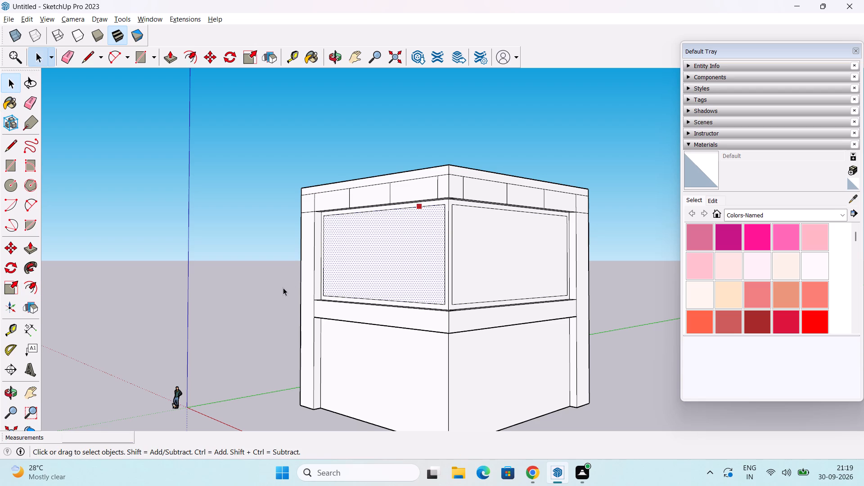
Push/Pull the border frame around the front face's upper panel outward by 1'.
{"action": "middle_click_drag", "start_coordinate": [447, 285], "coordinate": [474, 292]}
{"action": "scroll", "coordinate": [457, 233], "scroll_direction": "up", "scroll_amount": 2}
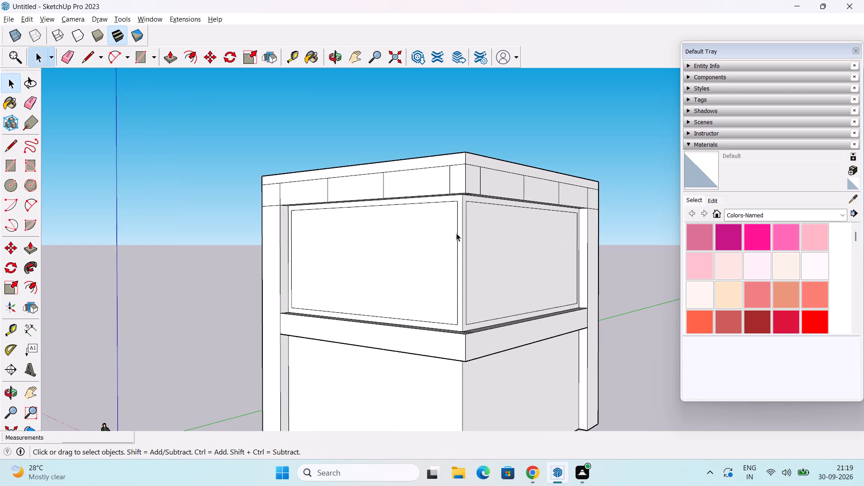
{"action": "key", "text": "p"}
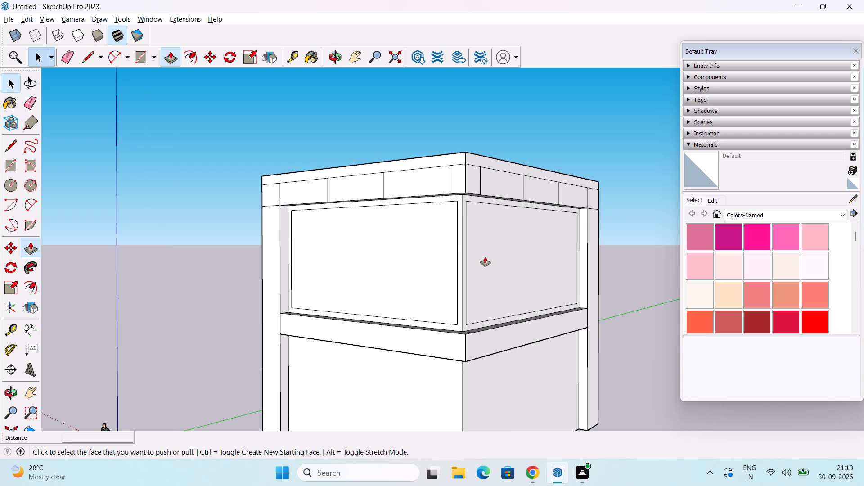
{"action": "left_click", "coordinate": [459, 205]}
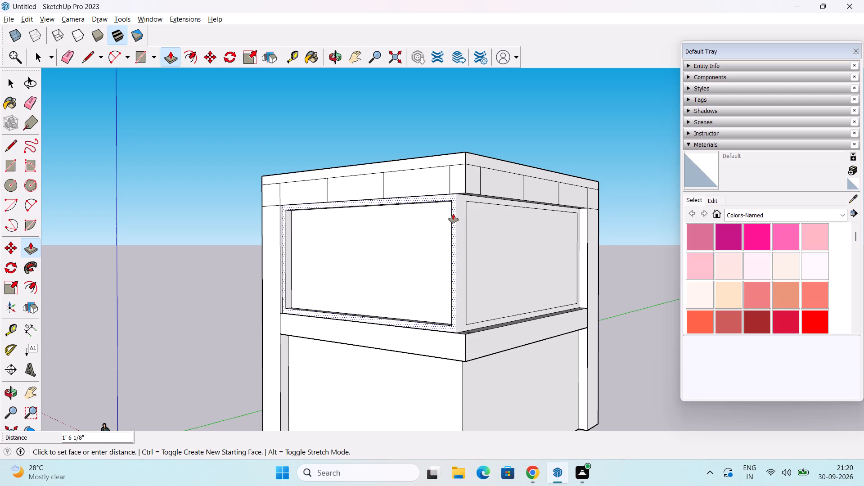
{"action": "type", "text": "1'"}
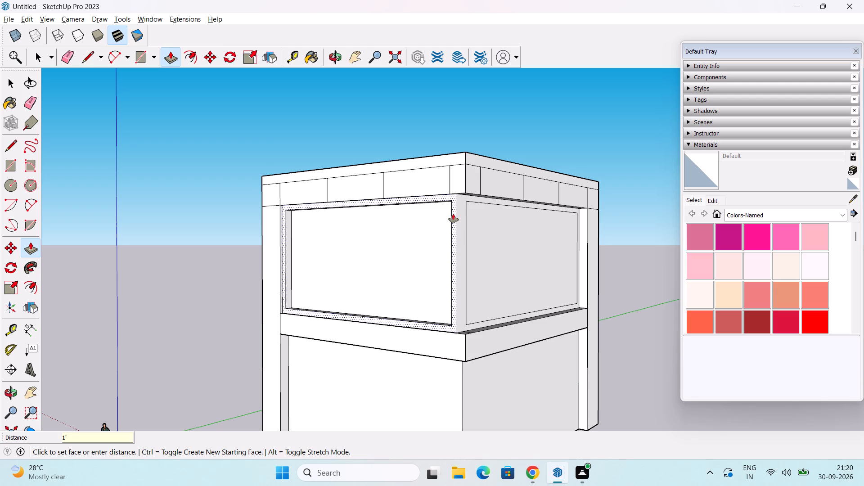
{"action": "key", "text": "Return"}
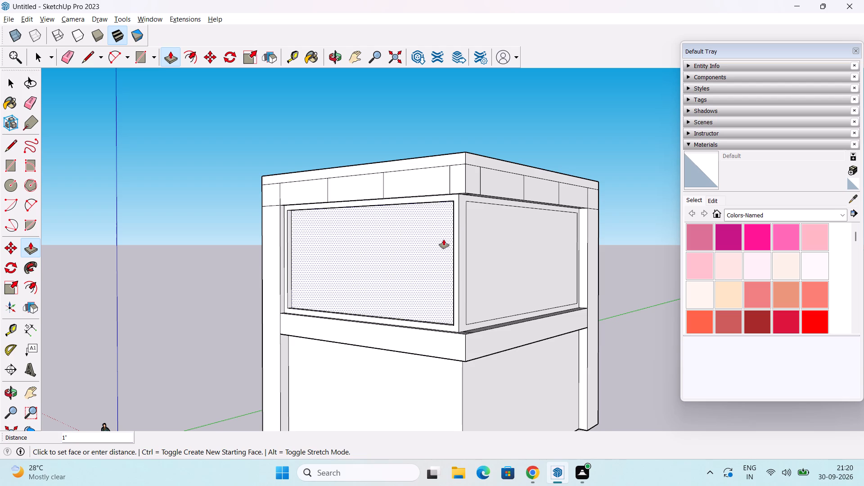
{"action": "scroll", "coordinate": [444, 239], "scroll_direction": "down", "scroll_amount": 1}
{"action": "middle_click_drag", "start_coordinate": [447, 235], "coordinate": [456, 243]}
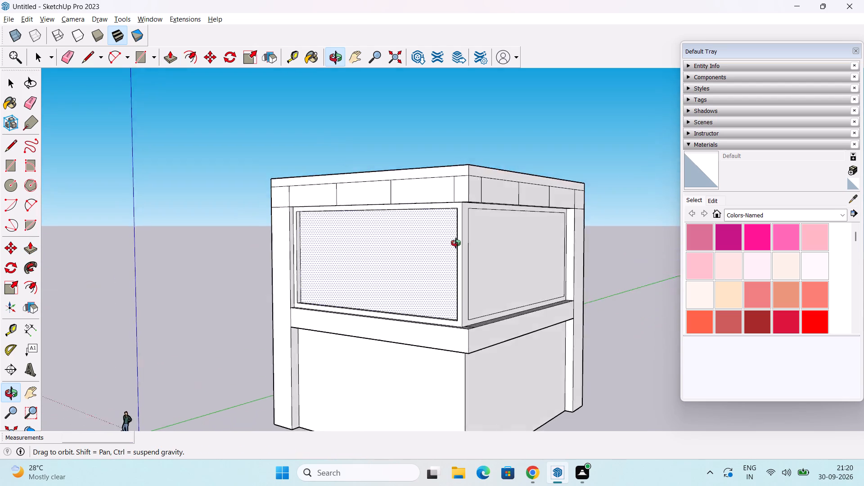
{"action": "middle_click_drag", "start_coordinate": [456, 243], "coordinate": [539, 292]}
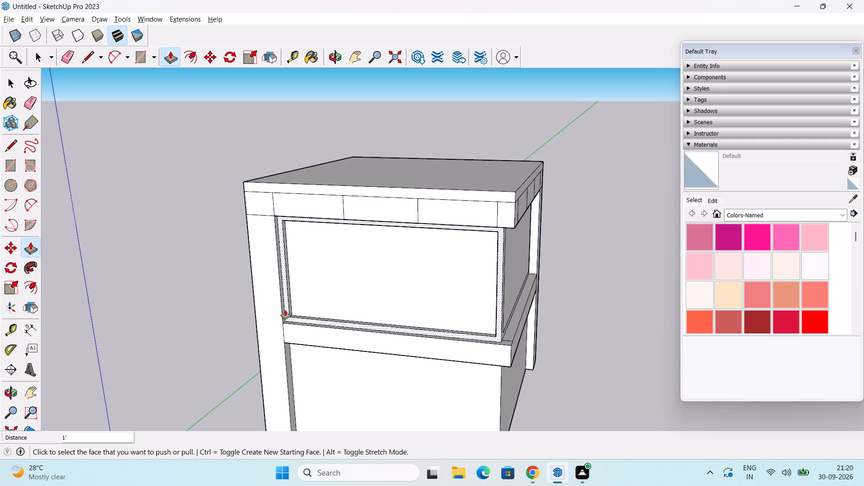
Undo the 1' Push/Pull of the border frame around the front face's upper panel.
{"action": "middle_click_drag", "start_coordinate": [292, 301], "coordinate": [281, 302]}
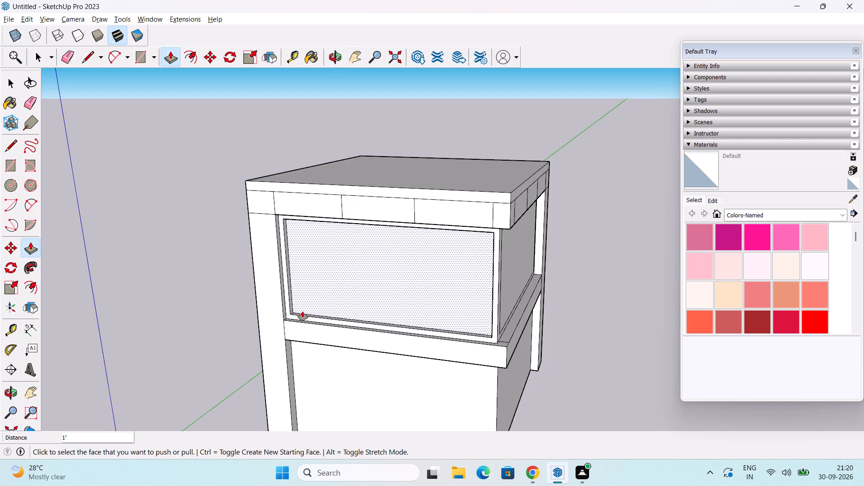
{"action": "middle_click_drag", "start_coordinate": [302, 311], "coordinate": [304, 311]}
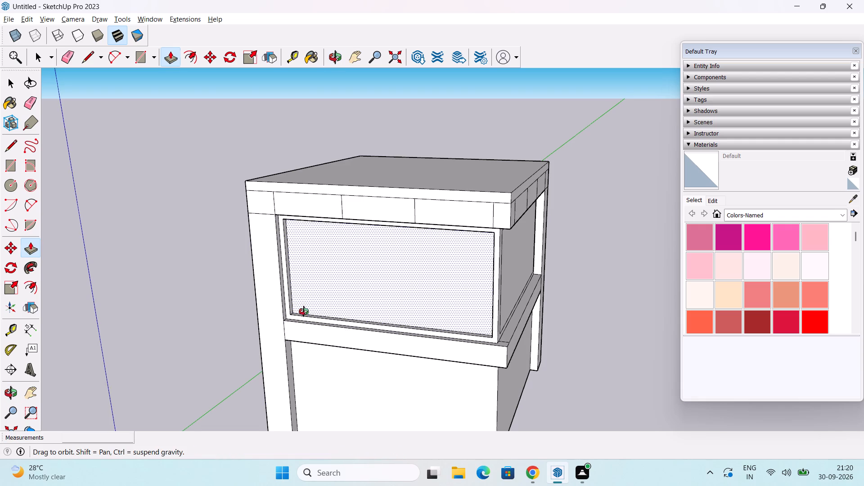
{"action": "middle_click_drag", "start_coordinate": [304, 311], "coordinate": [310, 299]}
{"action": "scroll", "coordinate": [310, 292], "scroll_direction": "down", "scroll_amount": 4}
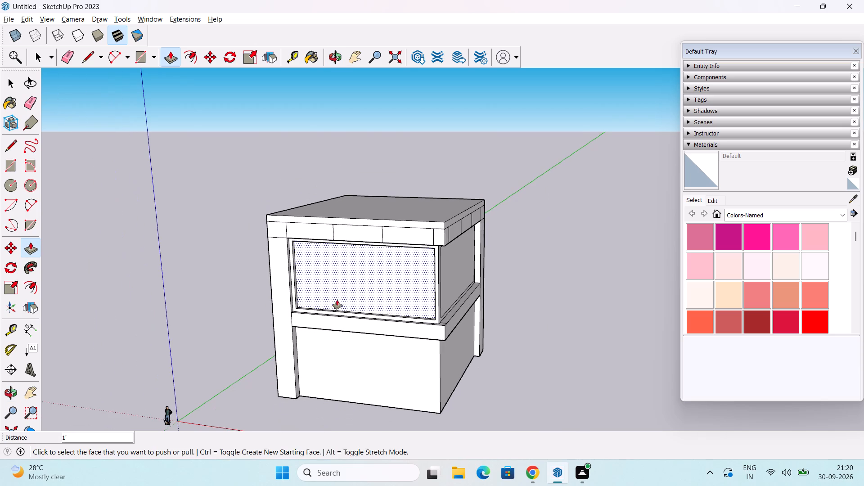
{"action": "middle_click", "coordinate": [337, 300]}
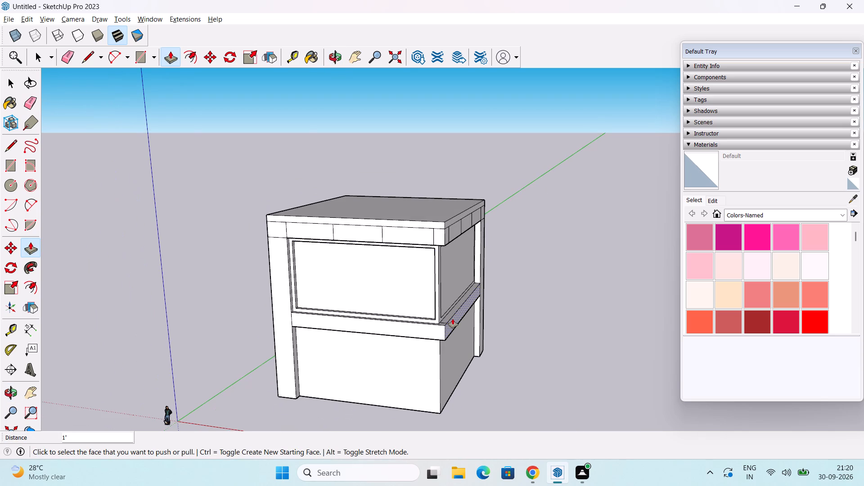
{"action": "middle_click_drag", "start_coordinate": [453, 319], "coordinate": [406, 322]}
{"action": "scroll", "coordinate": [418, 302], "scroll_direction": "up", "scroll_amount": 1}
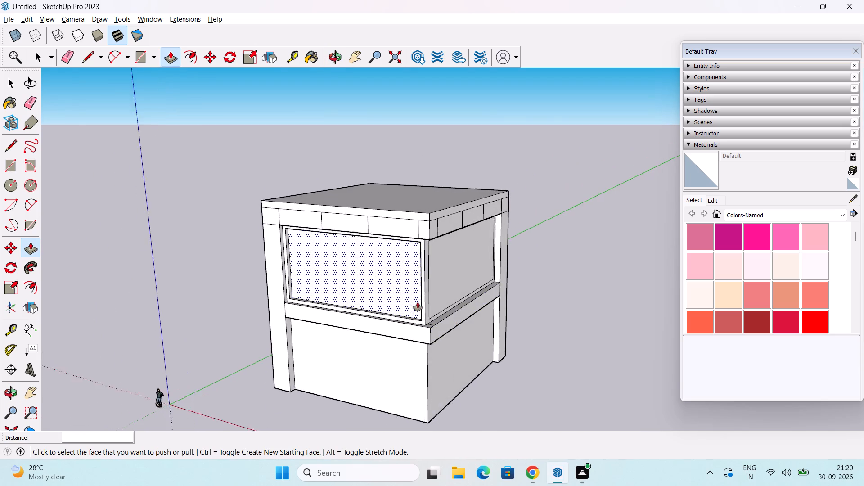
{"action": "scroll", "coordinate": [418, 302], "scroll_direction": "up", "scroll_amount": 4}
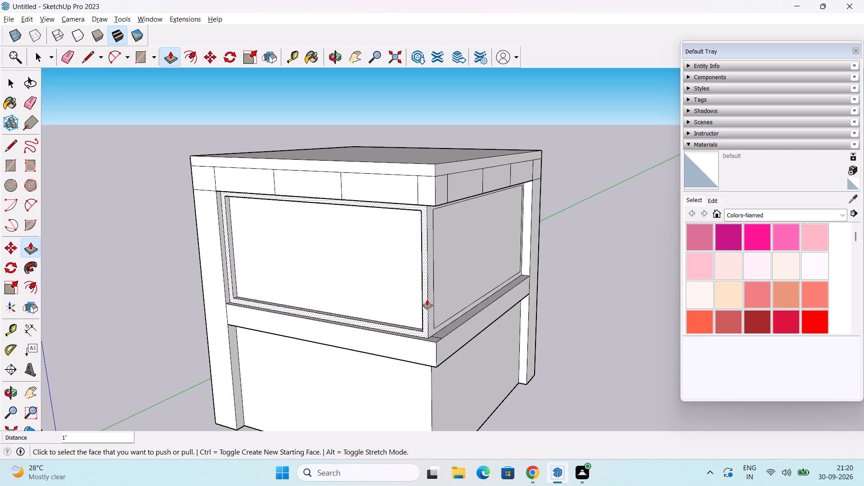
{"action": "key", "text": "ctrl+z"}
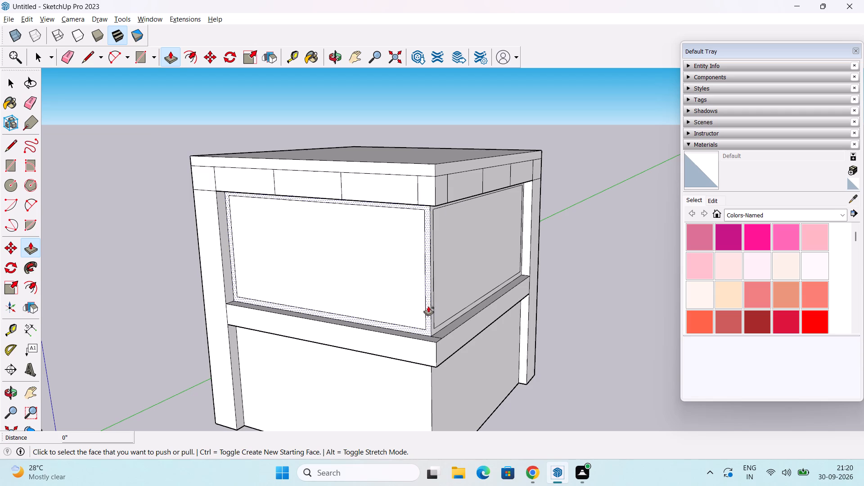
Push/Pull the front face's vertical side strip outward by 1'.
{"action": "scroll", "coordinate": [421, 324], "scroll_direction": "up", "scroll_amount": 5}
{"action": "middle_click_drag", "start_coordinate": [421, 319], "coordinate": [402, 335]}
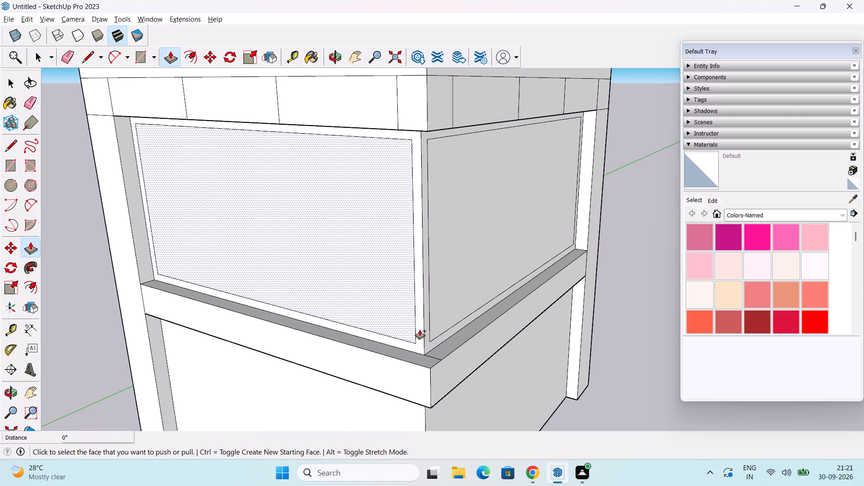
{"action": "key", "text": "space"}
{"action": "middle_click_drag", "start_coordinate": [427, 340], "coordinate": [416, 340]}
{"action": "scroll", "coordinate": [420, 364], "scroll_direction": "up", "scroll_amount": 2}
{"action": "scroll", "coordinate": [419, 355], "scroll_direction": "down", "scroll_amount": 5}
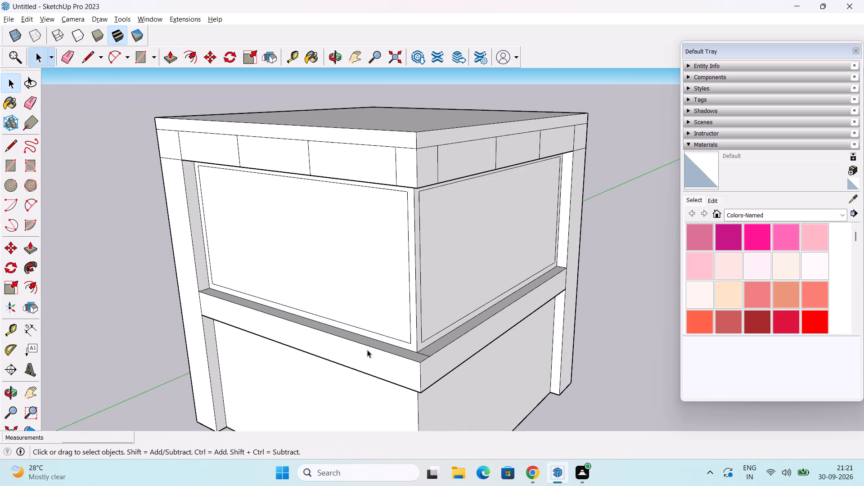
{"action": "key", "text": "p"}
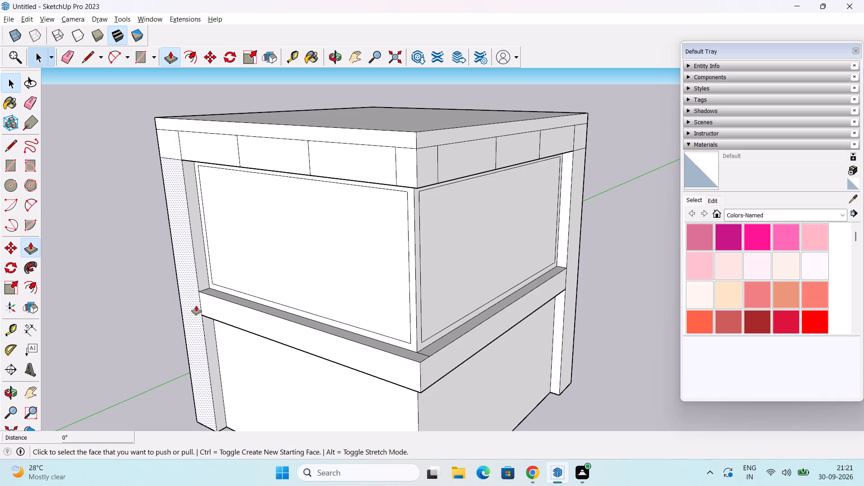
{"action": "left_click", "coordinate": [196, 306]}
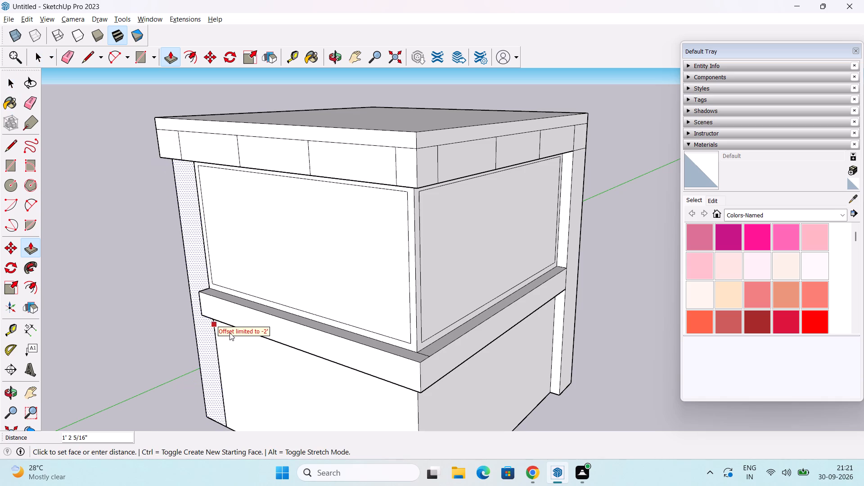
{"action": "key", "text": "Escape"}
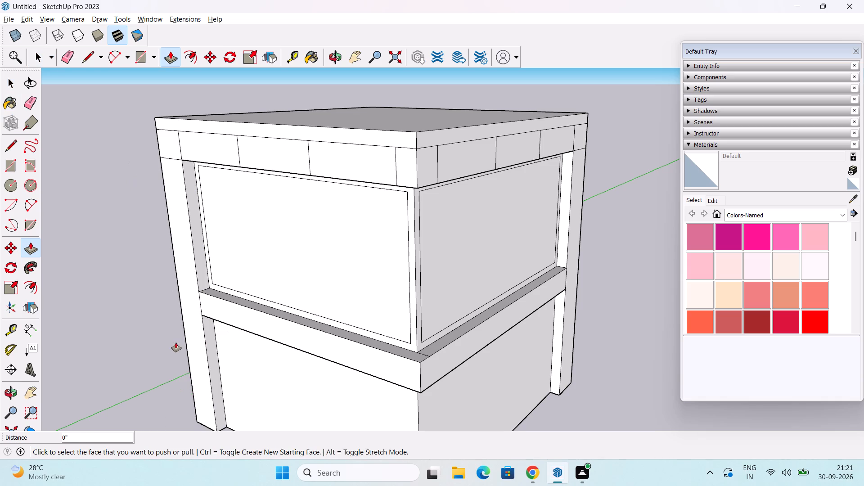
{"action": "left_click", "coordinate": [194, 330]}
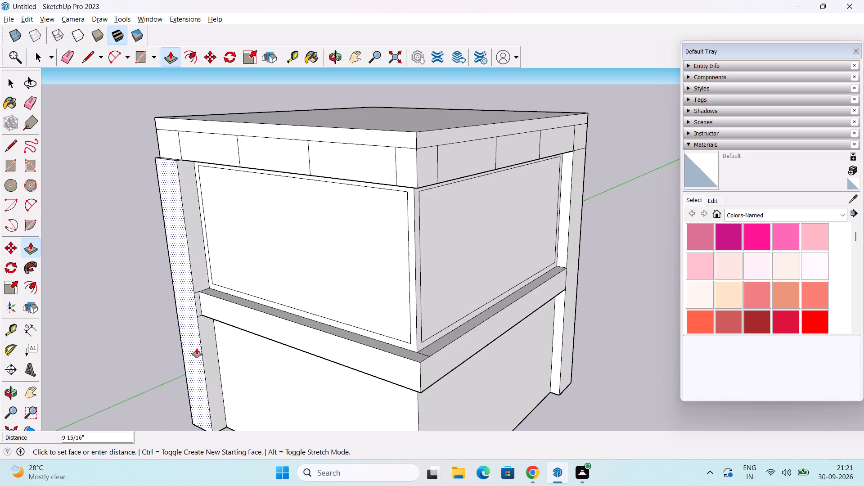
{"action": "type", "text": "1'"}
{"action": "key", "text": "Return"}
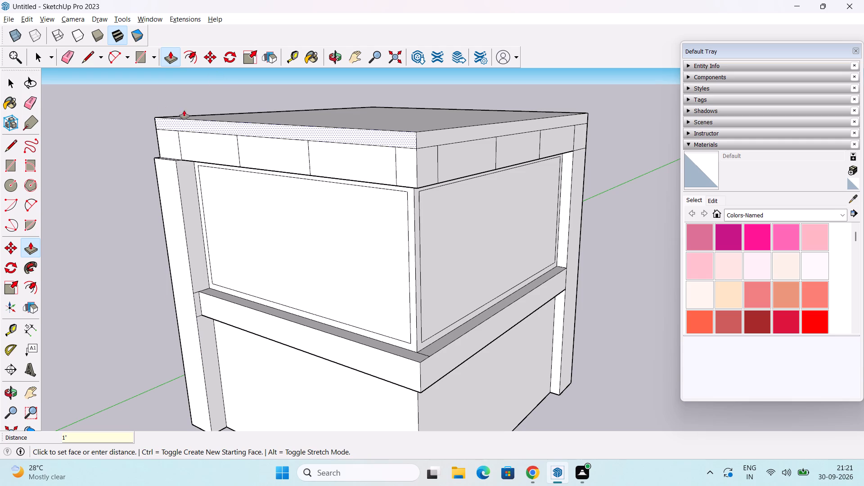
Push/Pull the front face's roof-edge strip and all the panels of its top band outward by 1'.
{"action": "double_click", "coordinate": [172, 135]}
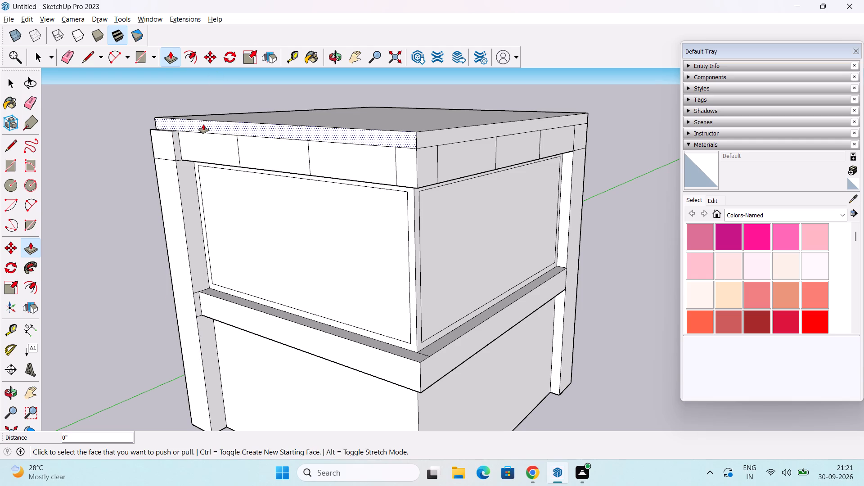
{"action": "double_click", "coordinate": [203, 124]}
{"action": "double_click", "coordinate": [210, 148]}
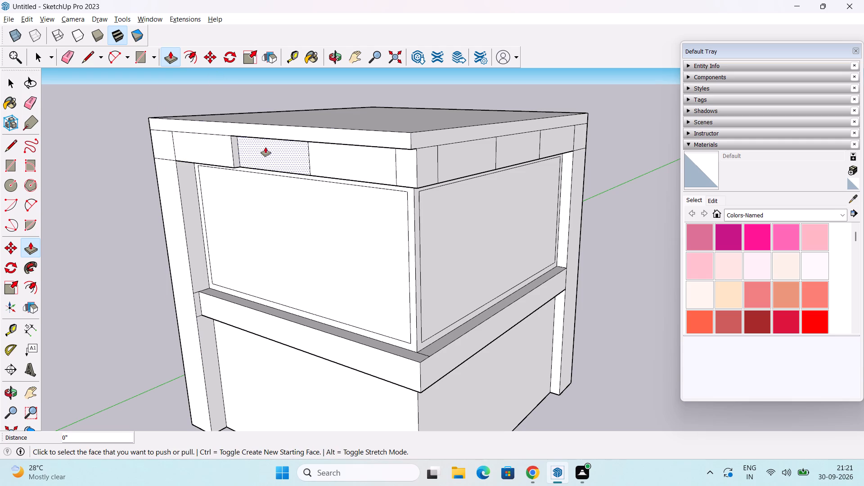
{"action": "double_click", "coordinate": [265, 147]}
{"action": "double_click", "coordinate": [342, 157]}
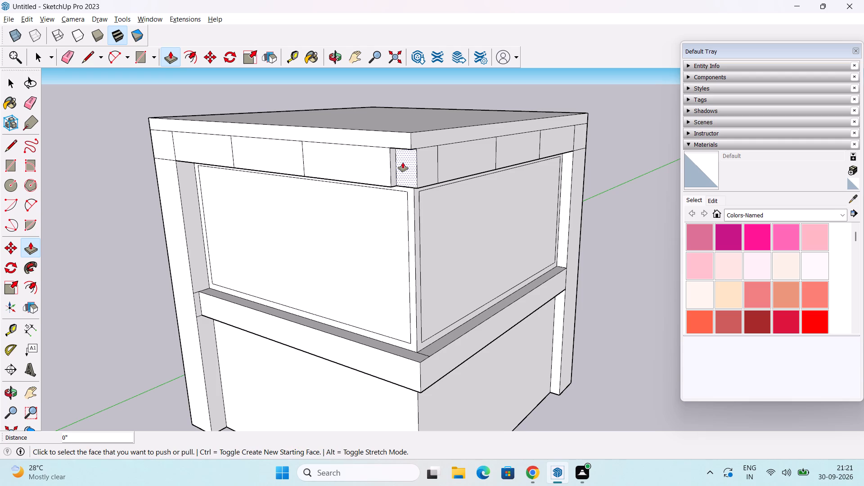
{"action": "double_click", "coordinate": [403, 162]}
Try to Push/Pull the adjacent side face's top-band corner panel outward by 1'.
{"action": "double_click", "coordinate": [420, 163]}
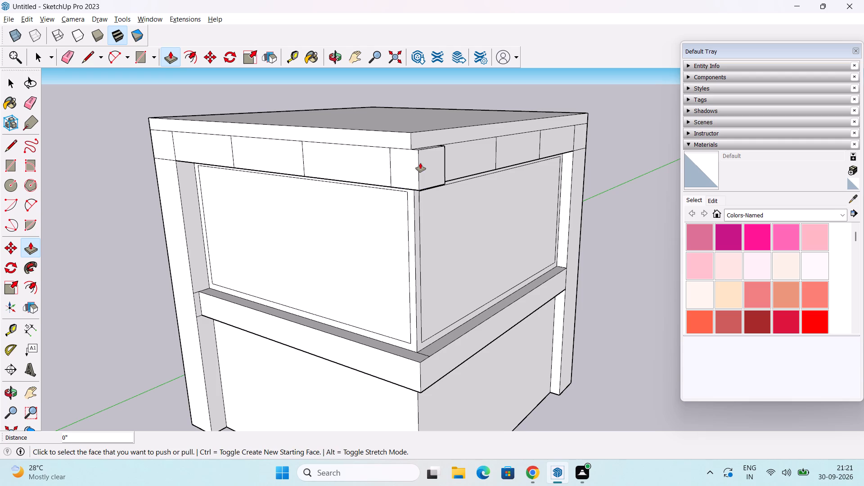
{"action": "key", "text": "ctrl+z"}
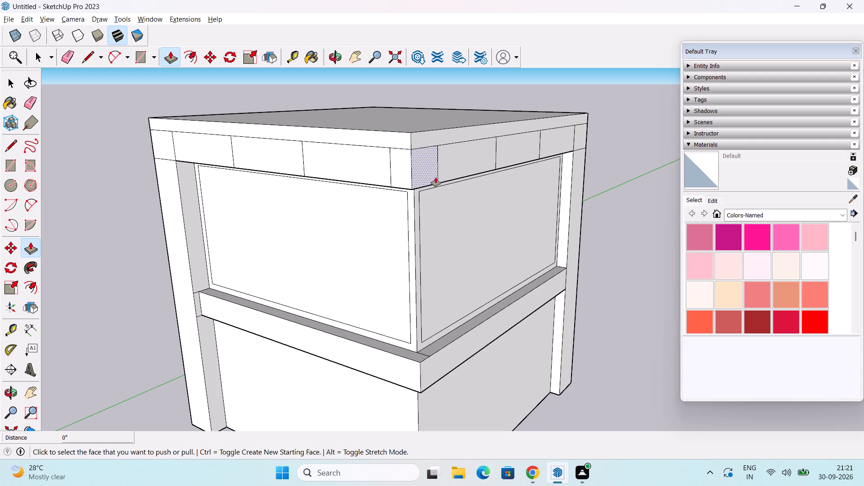
Push/Pull the adjacent side face's two top-band panels nearest the shared corner outward by 1'.
{"action": "middle_click_drag", "start_coordinate": [436, 184], "coordinate": [333, 132]}
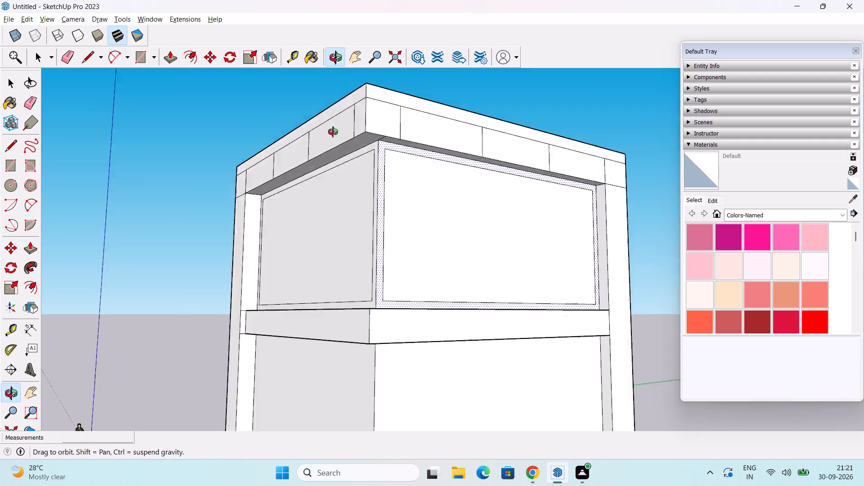
{"action": "middle_click_drag", "start_coordinate": [333, 132], "coordinate": [321, 166]}
{"action": "double_click", "coordinate": [437, 152]}
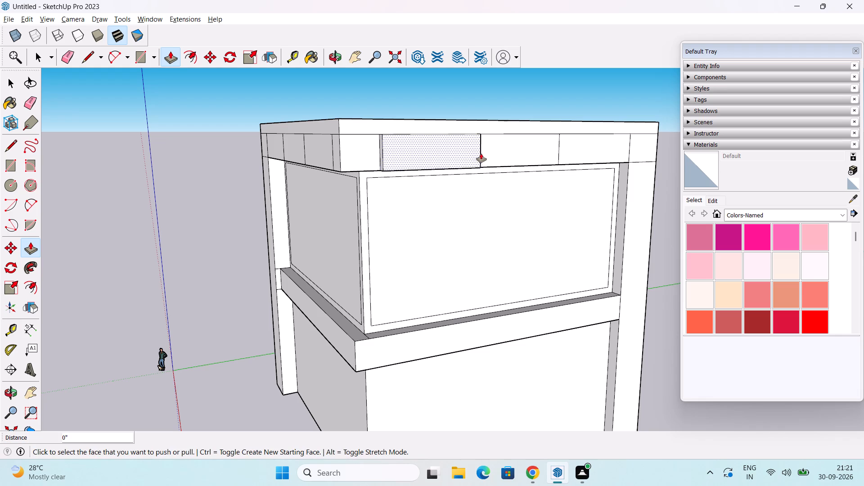
{"action": "middle_click_drag", "start_coordinate": [357, 150], "coordinate": [360, 229]}
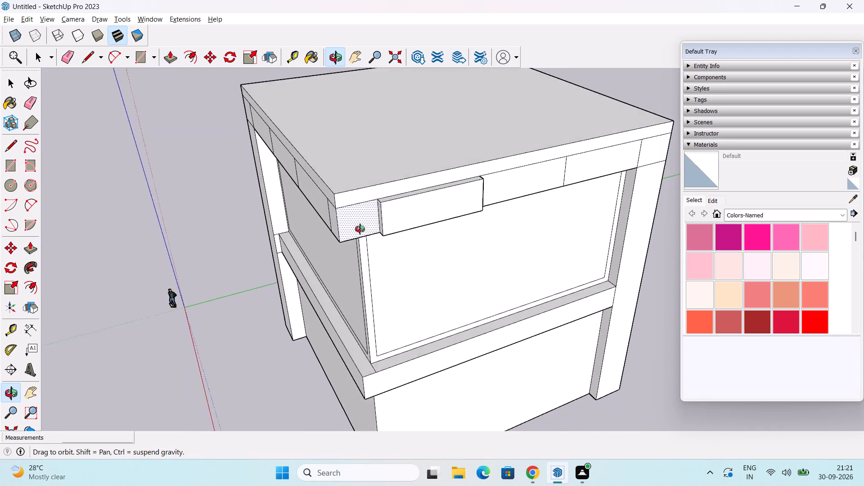
{"action": "middle_click_drag", "start_coordinate": [360, 229], "coordinate": [421, 112]}
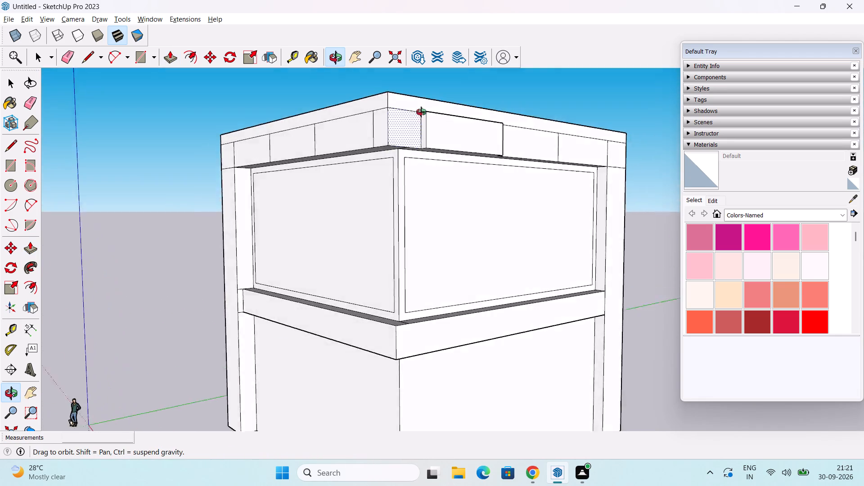
{"action": "middle_click_drag", "start_coordinate": [421, 112], "coordinate": [498, 0]}
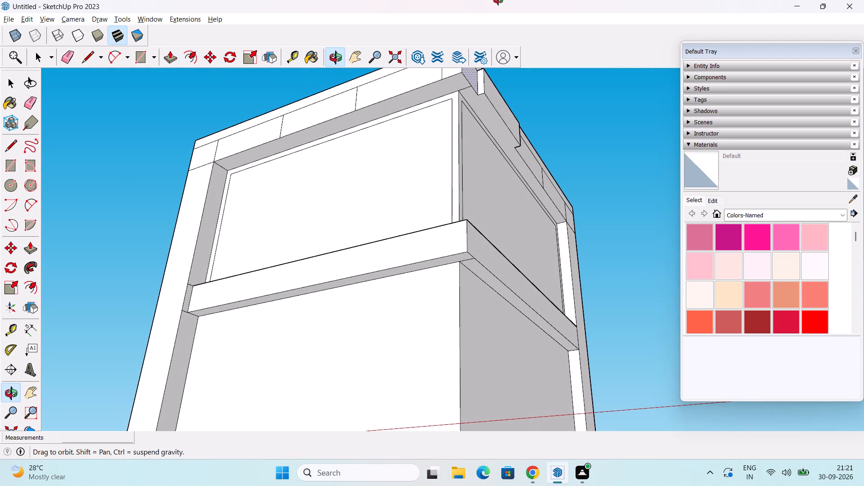
{"action": "middle_click_drag", "start_coordinate": [498, 0], "coordinate": [496, 0]}
{"action": "scroll", "coordinate": [486, 121], "scroll_direction": "up", "scroll_amount": 1}
{"action": "scroll", "coordinate": [479, 96], "scroll_direction": "down", "scroll_amount": 2}
{"action": "middle_click_drag", "start_coordinate": [479, 96], "coordinate": [411, 222]}
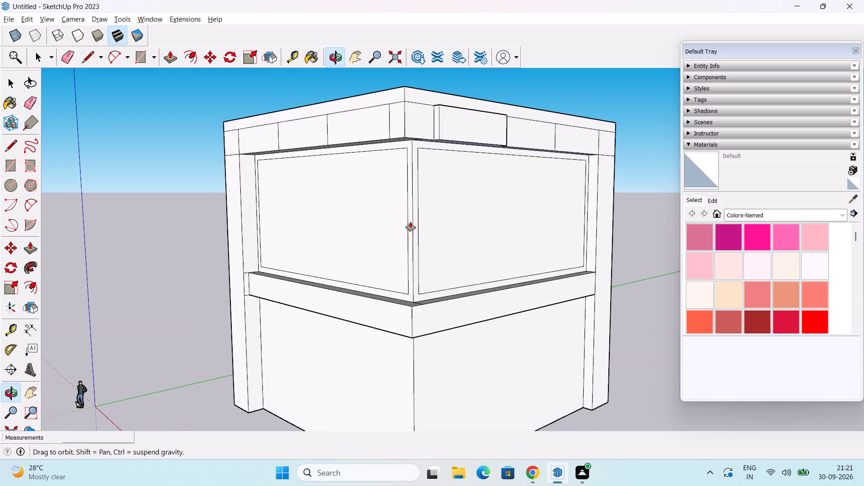
{"action": "double_click", "coordinate": [422, 123]}
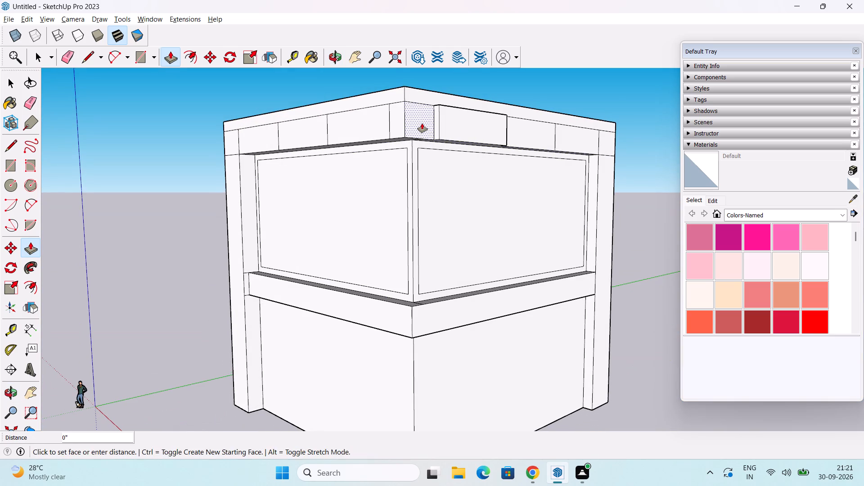
Push/Pull the side face's roof-edge strip and its three remaining top-band panels outward by 1'.
{"action": "middle_click_drag", "start_coordinate": [442, 152], "coordinate": [384, 319]}
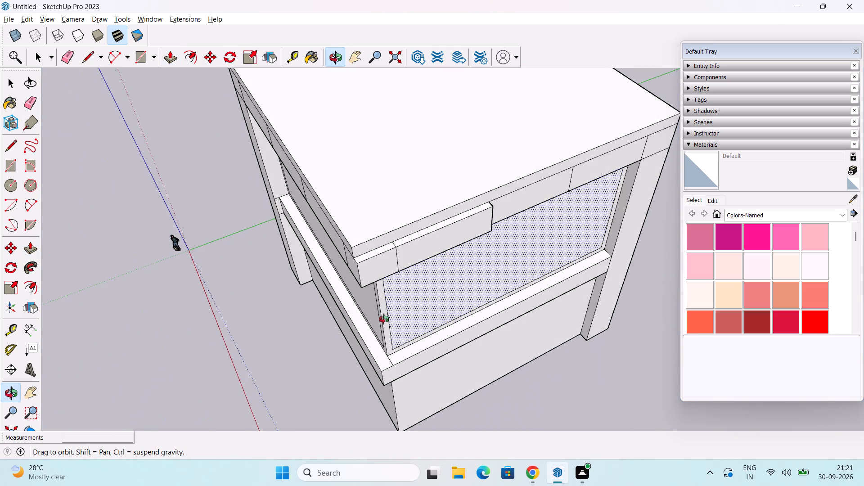
{"action": "middle_click_drag", "start_coordinate": [384, 319], "coordinate": [414, 259]}
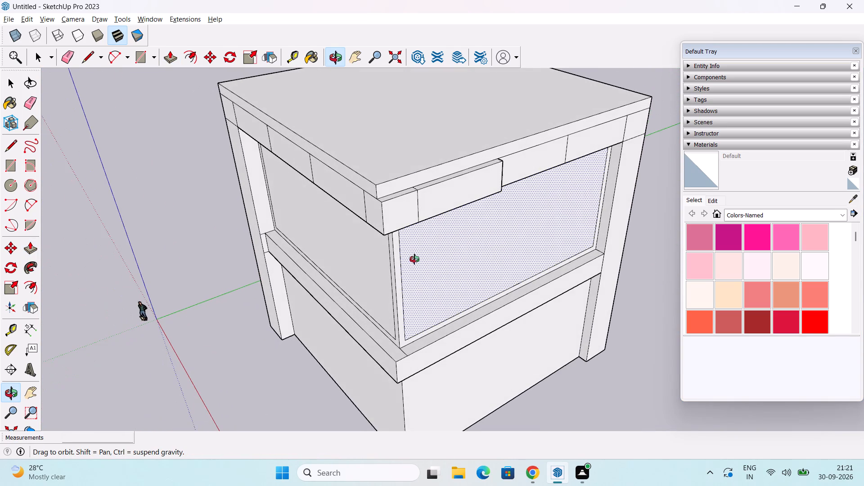
{"action": "middle_click_drag", "start_coordinate": [414, 259], "coordinate": [414, 259]}
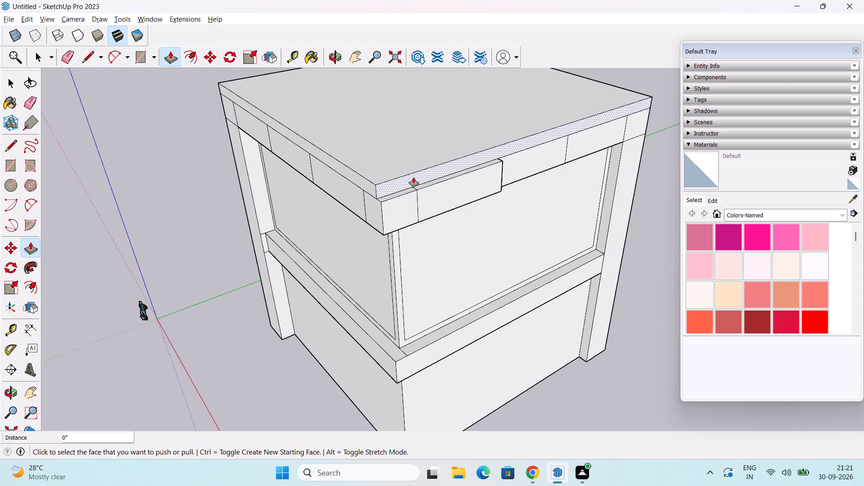
{"action": "double_click", "coordinate": [414, 177]}
{"action": "middle_click_drag", "start_coordinate": [452, 196], "coordinate": [413, 172]}
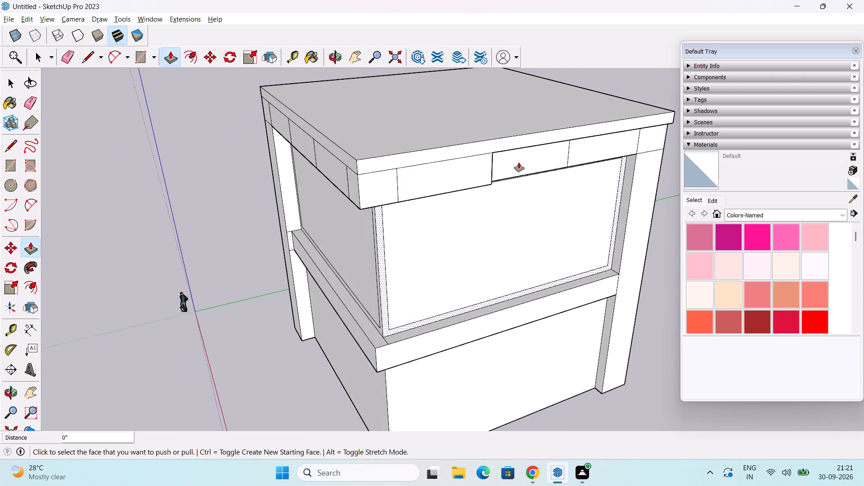
{"action": "double_click", "coordinate": [519, 162]}
{"action": "double_click", "coordinate": [595, 151]}
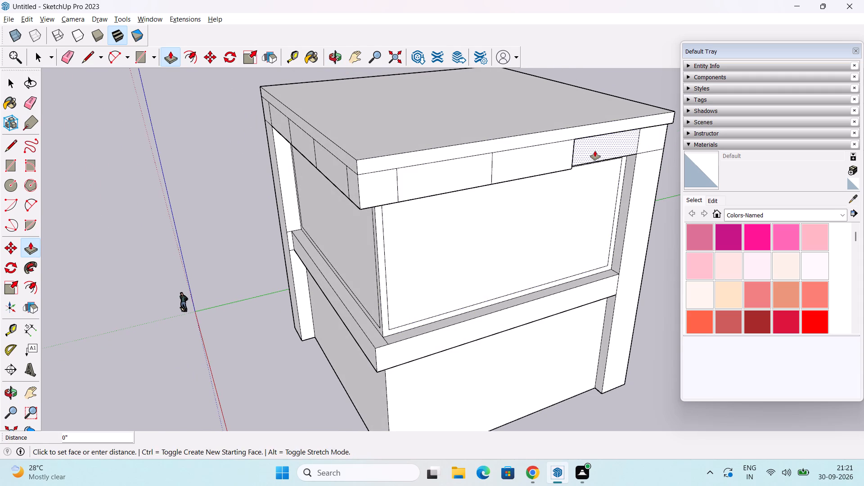
{"action": "double_click", "coordinate": [653, 139]}
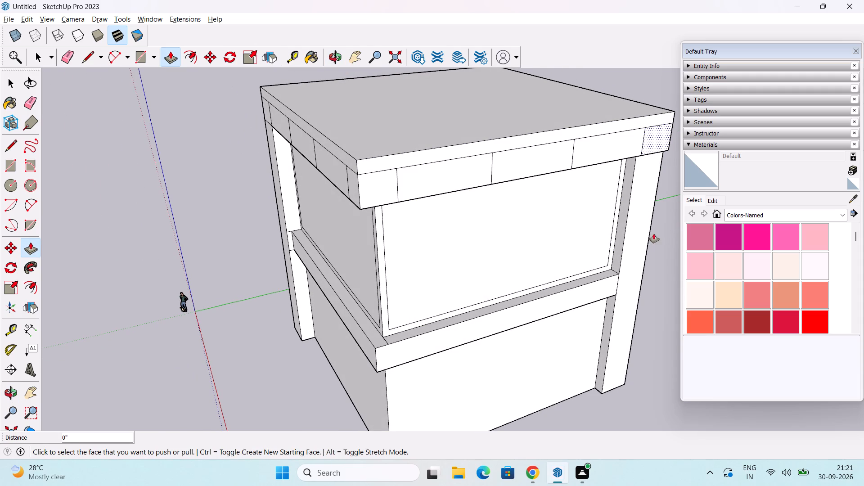
Push/Pull the side face's vertical strip and the mid-height bands of both the side and front faces outward by 1'.
{"action": "double_click", "coordinate": [635, 241]}
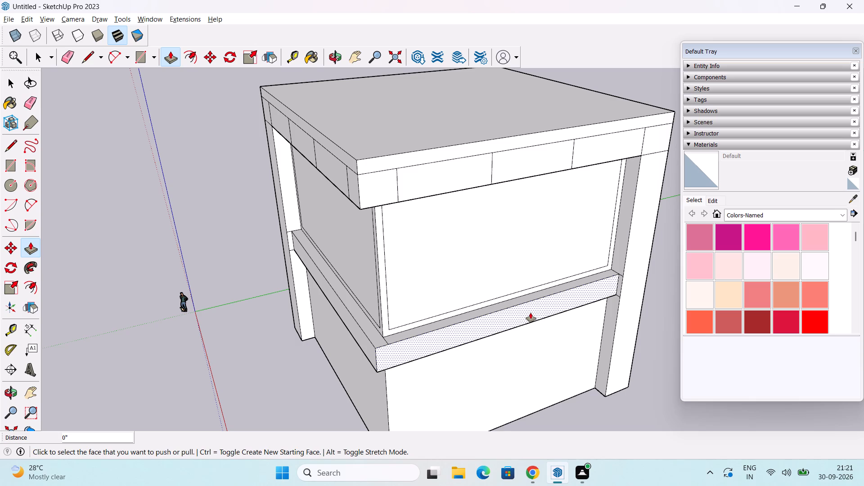
{"action": "double_click", "coordinate": [530, 309]}
{"action": "middle_click_drag", "start_coordinate": [322, 303], "coordinate": [442, 239]}
{"action": "double_click", "coordinate": [373, 315]}
{"action": "middle_click_drag", "start_coordinate": [374, 325], "coordinate": [384, 300]}
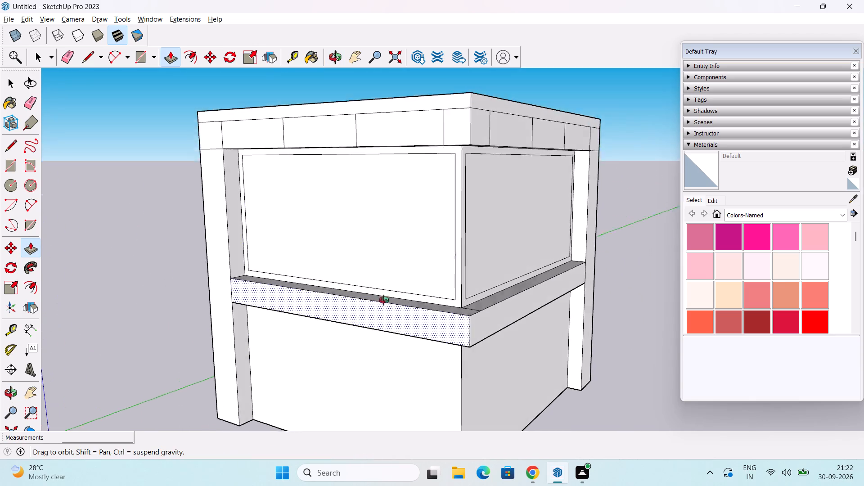
{"action": "middle_click_drag", "start_coordinate": [384, 300], "coordinate": [354, 170]}
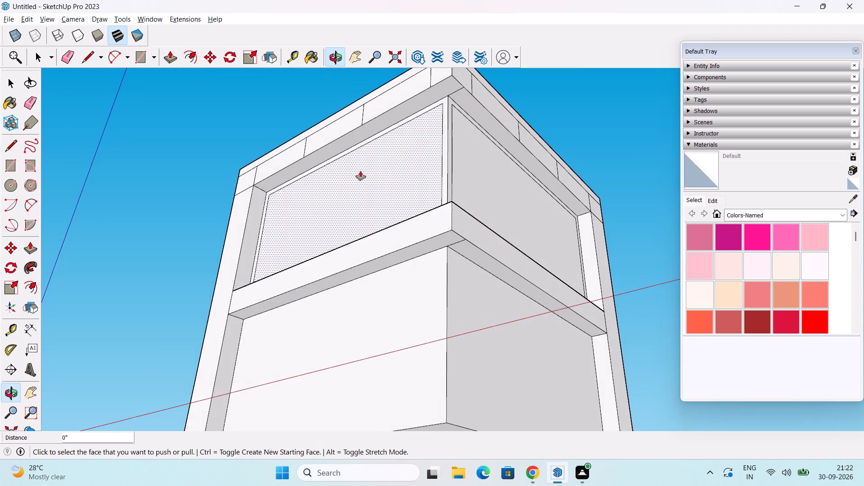
Erase the leftover seam edges at the shared corner on the undersides of the top band and the mid-height band.
{"action": "key", "text": "space"}
{"action": "scroll", "coordinate": [424, 119], "scroll_direction": "up", "scroll_amount": 3}
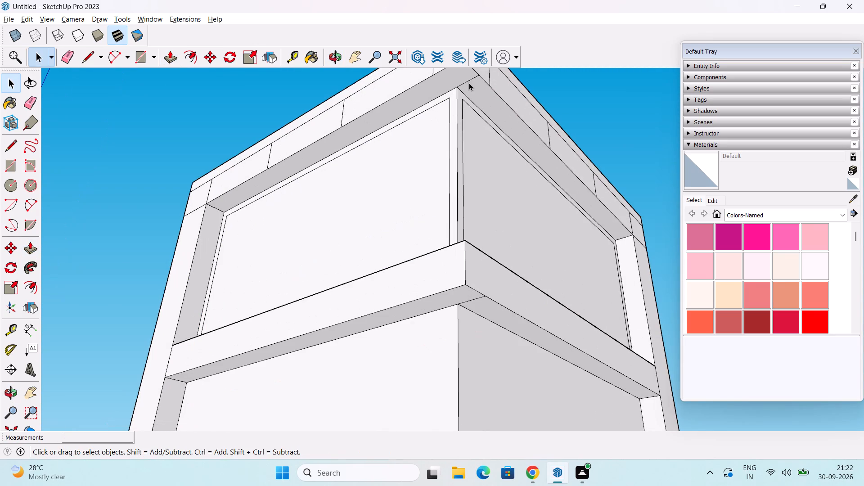
{"action": "key", "text": "e"}
{"action": "left_click", "coordinate": [472, 79]}
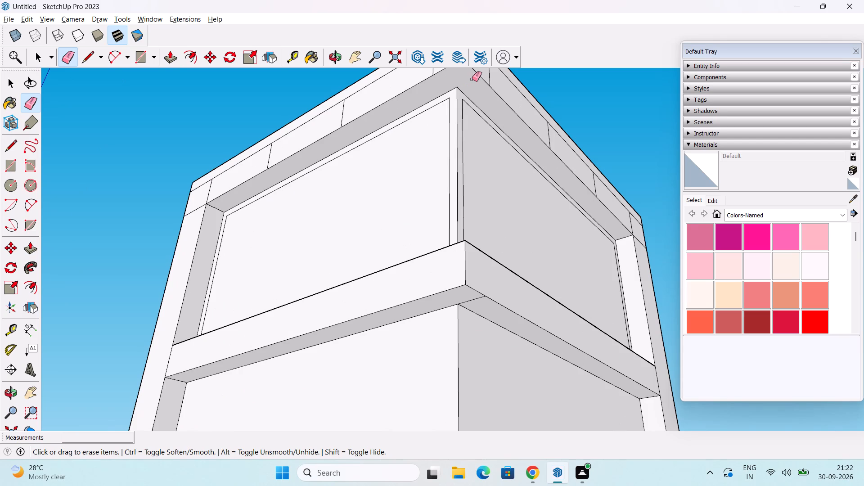
{"action": "key", "text": "space"}
{"action": "scroll", "coordinate": [423, 212], "scroll_direction": "down", "scroll_amount": 3}
{"action": "middle_click_drag", "start_coordinate": [375, 196], "coordinate": [361, 278]}
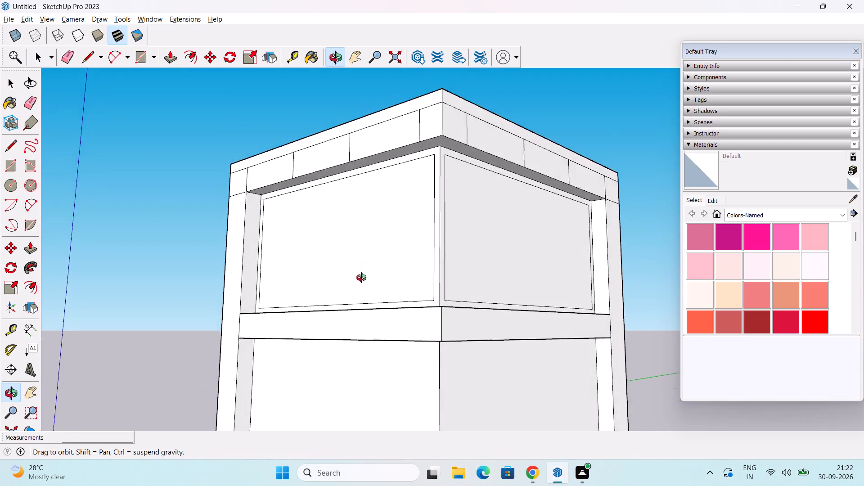
{"action": "middle_click_drag", "start_coordinate": [361, 278], "coordinate": [361, 278]}
{"action": "middle_click_drag", "start_coordinate": [417, 333], "coordinate": [416, 208]}
{"action": "scroll", "coordinate": [479, 270], "scroll_direction": "up", "scroll_amount": 3}
{"action": "key", "text": "e"}
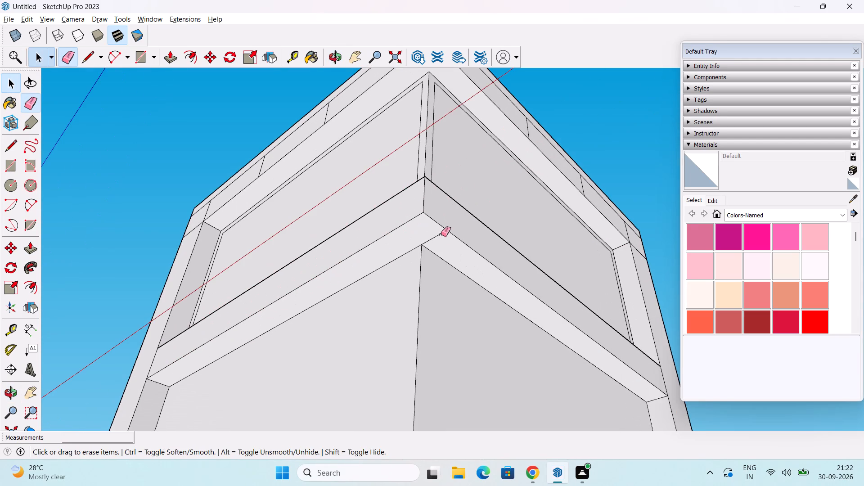
{"action": "left_click", "coordinate": [441, 234]}
Erase the leftover seam edge at the shared corner on the mid-height band's top surface.
{"action": "scroll", "coordinate": [447, 223], "scroll_direction": "down", "scroll_amount": 7}
{"action": "middle_click_drag", "start_coordinate": [467, 198], "coordinate": [482, 323]}
{"action": "key", "text": "space"}
{"action": "middle_click_drag", "start_coordinate": [461, 228], "coordinate": [466, 314]}
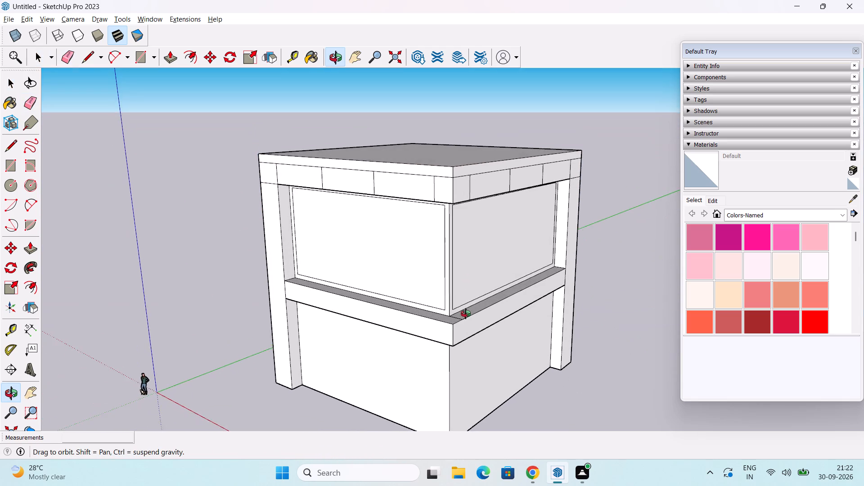
{"action": "middle_click_drag", "start_coordinate": [466, 314], "coordinate": [466, 314]}
{"action": "scroll", "coordinate": [455, 326], "scroll_direction": "up", "scroll_amount": 1}
{"action": "middle_click_drag", "start_coordinate": [454, 310], "coordinate": [445, 378]}
{"action": "key", "text": "e"}
{"action": "scroll", "coordinate": [451, 351], "scroll_direction": "up", "scroll_amount": 4}
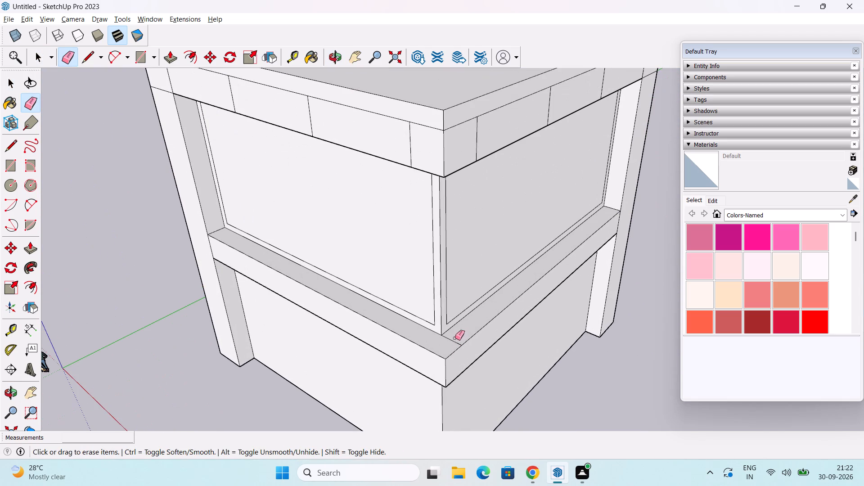
{"action": "left_click", "coordinate": [454, 341]}
{"action": "key", "text": "space"}
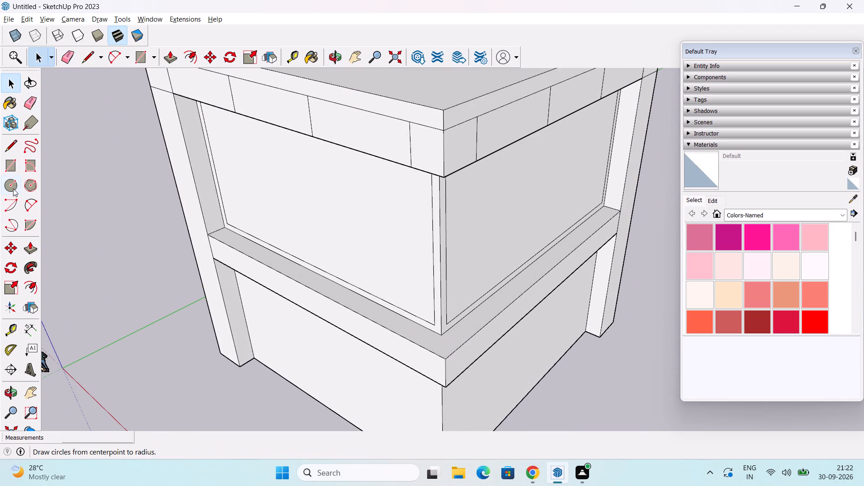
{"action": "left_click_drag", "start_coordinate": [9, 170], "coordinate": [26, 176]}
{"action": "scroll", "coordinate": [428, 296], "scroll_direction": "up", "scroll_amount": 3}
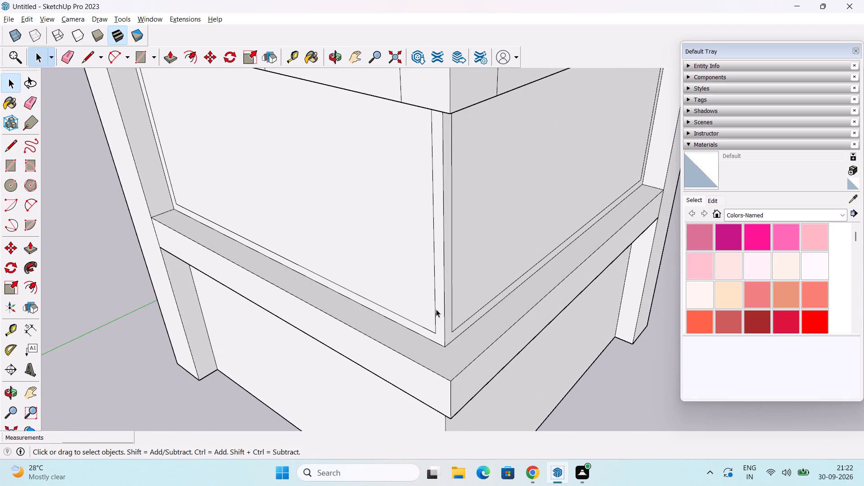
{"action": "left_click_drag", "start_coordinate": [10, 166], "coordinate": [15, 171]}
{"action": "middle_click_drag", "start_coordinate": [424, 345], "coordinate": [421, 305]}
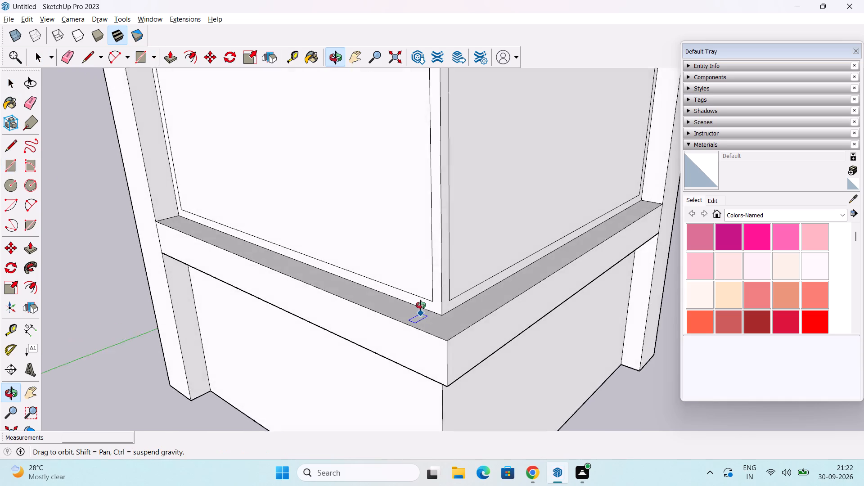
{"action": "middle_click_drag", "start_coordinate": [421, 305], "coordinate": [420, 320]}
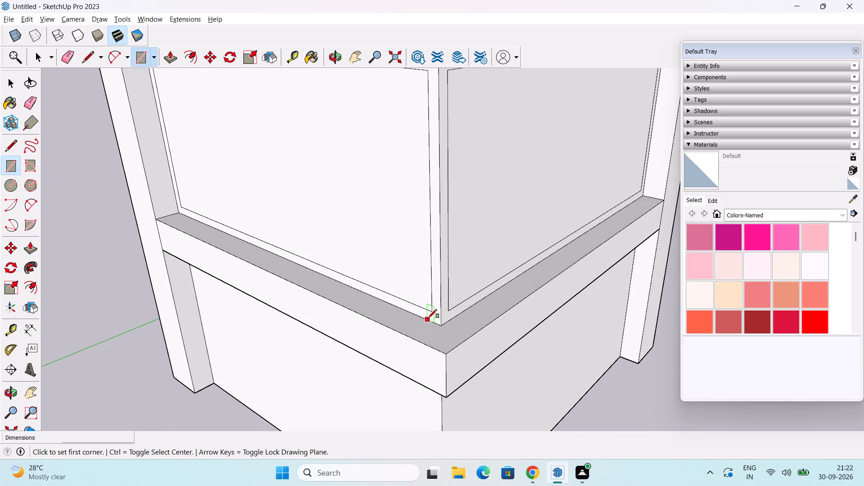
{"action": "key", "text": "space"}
Draw a 1' vertical line from the front panel frame's lower inner corner nearest the shared corner down to the ledge.
{"action": "key", "text": "l"}
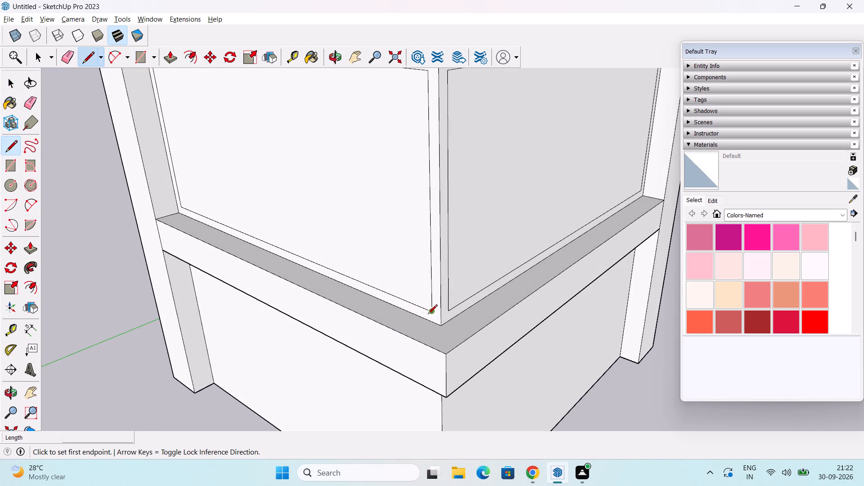
{"action": "left_click", "coordinate": [429, 312]}
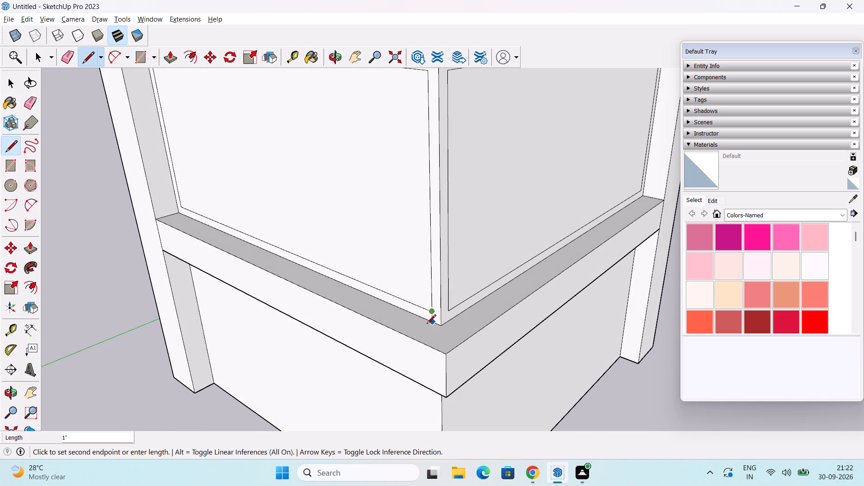
{"action": "left_click", "coordinate": [432, 324]}
{"action": "key", "text": "Escape"}
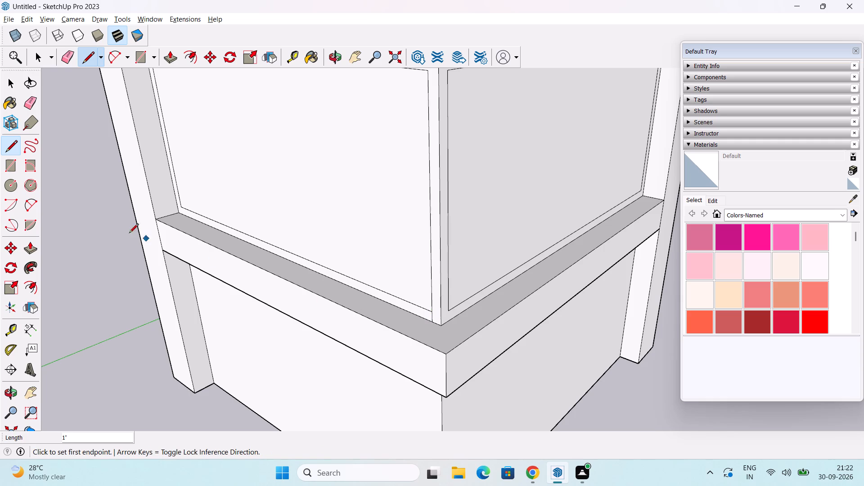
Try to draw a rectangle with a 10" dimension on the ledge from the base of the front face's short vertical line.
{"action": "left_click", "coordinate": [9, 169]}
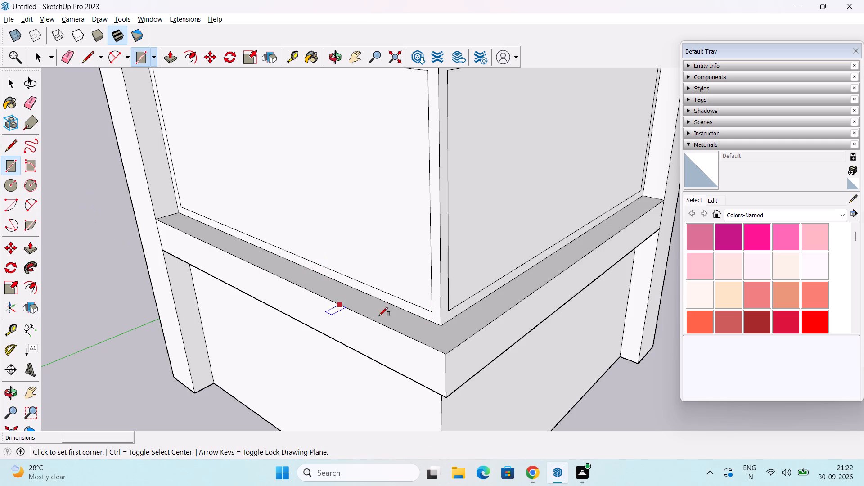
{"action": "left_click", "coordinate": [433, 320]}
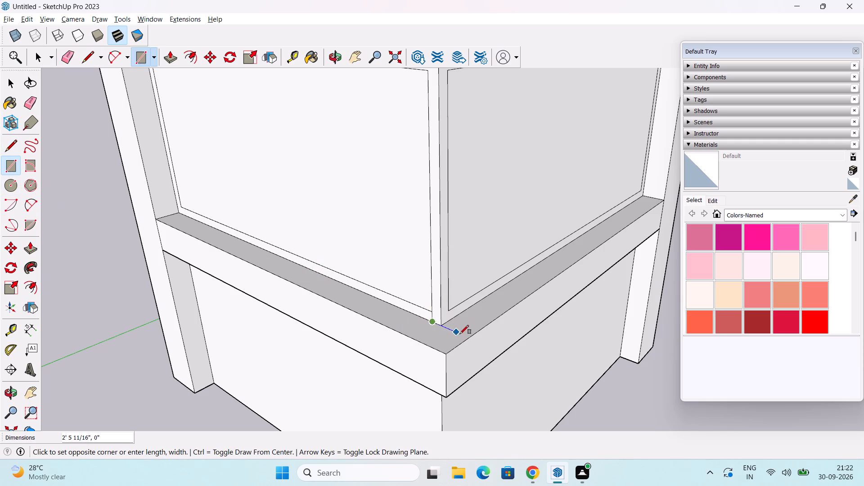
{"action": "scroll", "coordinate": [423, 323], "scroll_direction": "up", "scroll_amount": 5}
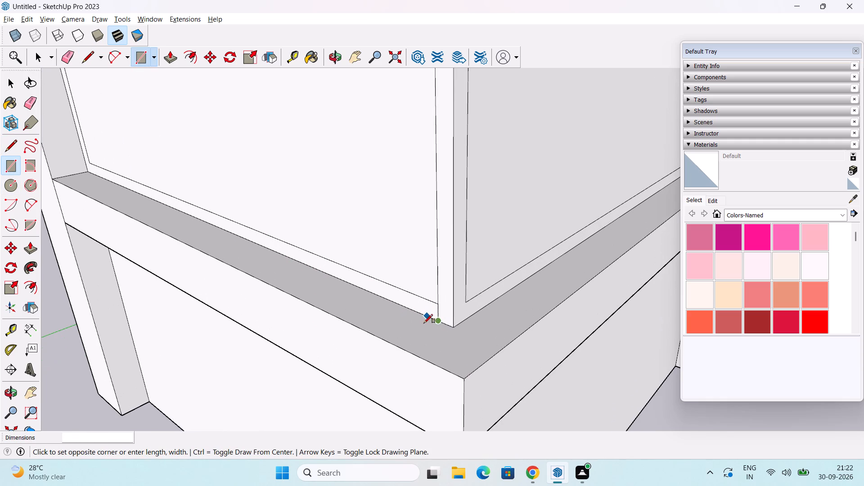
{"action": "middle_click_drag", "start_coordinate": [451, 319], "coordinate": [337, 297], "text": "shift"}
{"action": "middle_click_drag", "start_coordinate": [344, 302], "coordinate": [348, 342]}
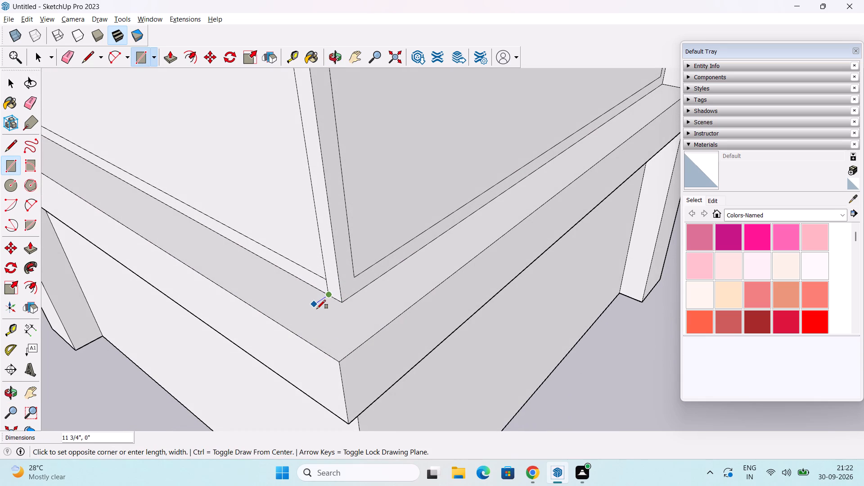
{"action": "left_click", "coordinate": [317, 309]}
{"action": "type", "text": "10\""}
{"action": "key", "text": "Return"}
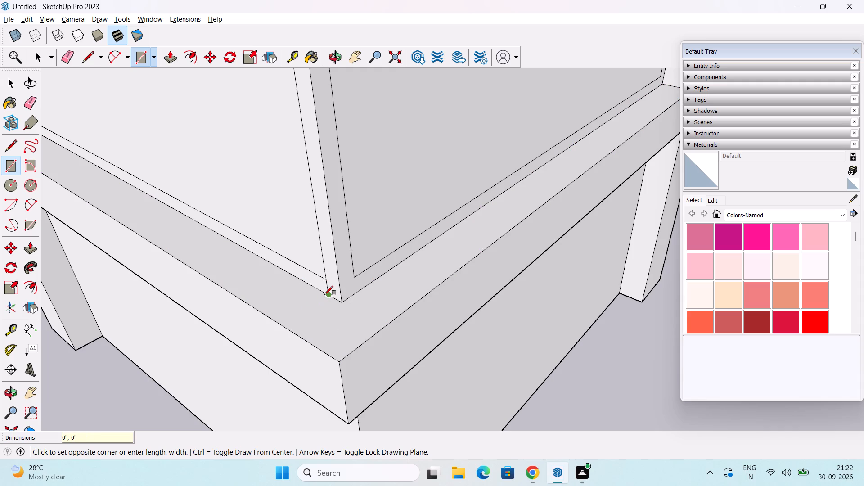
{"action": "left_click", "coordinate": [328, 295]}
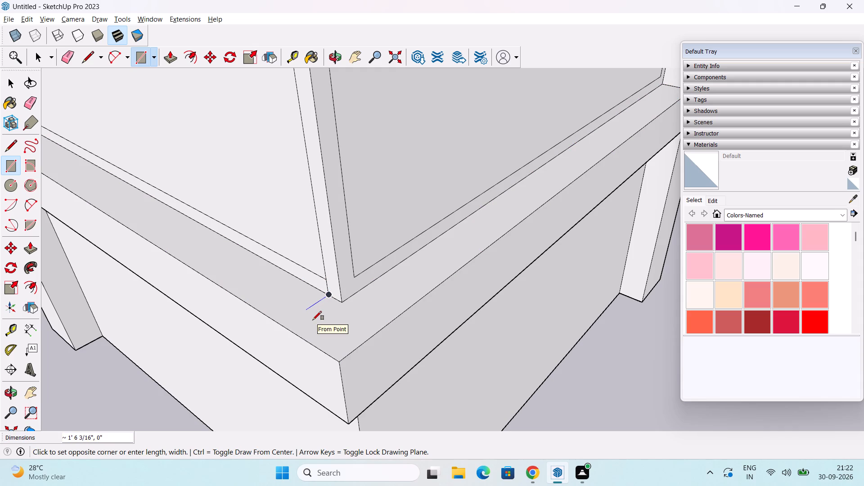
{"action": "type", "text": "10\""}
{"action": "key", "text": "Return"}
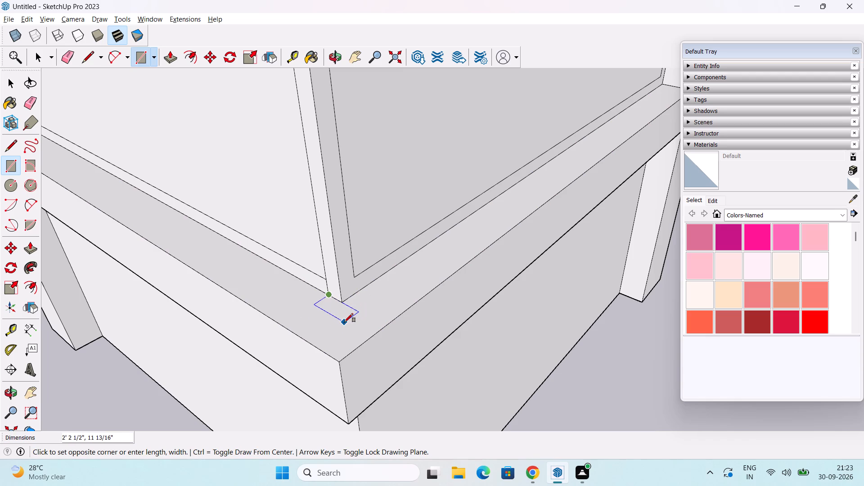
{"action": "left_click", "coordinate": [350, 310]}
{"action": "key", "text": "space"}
Draw a 1' vertical line from the side panel frame's lower inner corner nearest the shared corner down to the ledge.
{"action": "key", "text": "l"}
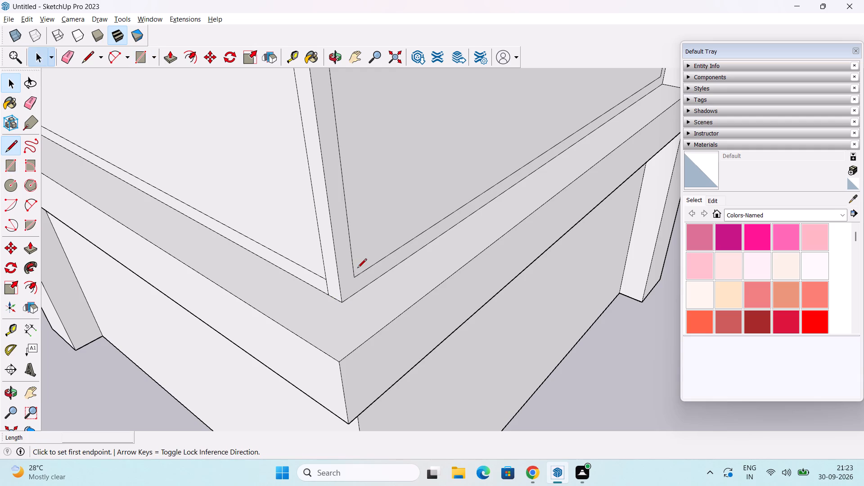
{"action": "left_click", "coordinate": [356, 276]}
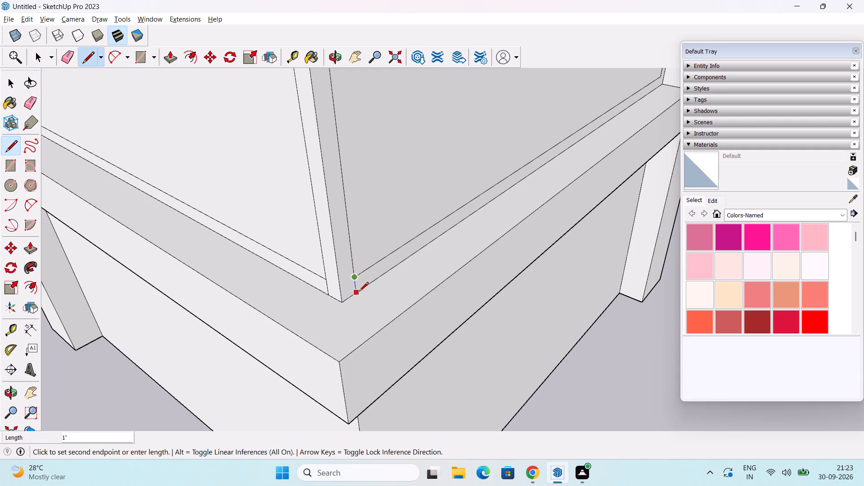
{"action": "left_click", "coordinate": [359, 292]}
{"action": "key", "text": "space"}
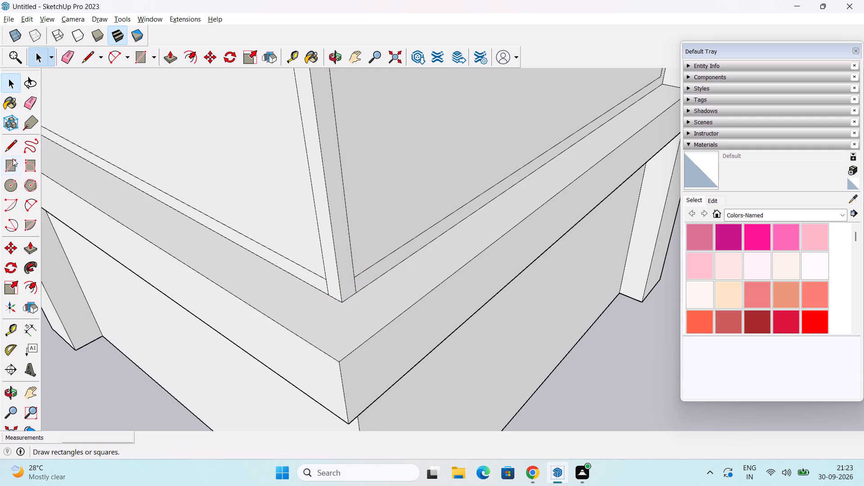
Draw a 10" line outward across the ledge from the front vertical line's base, continuing about 2' 10" parallel to the front wall past the corner.
{"action": "left_click", "coordinate": [11, 139]}
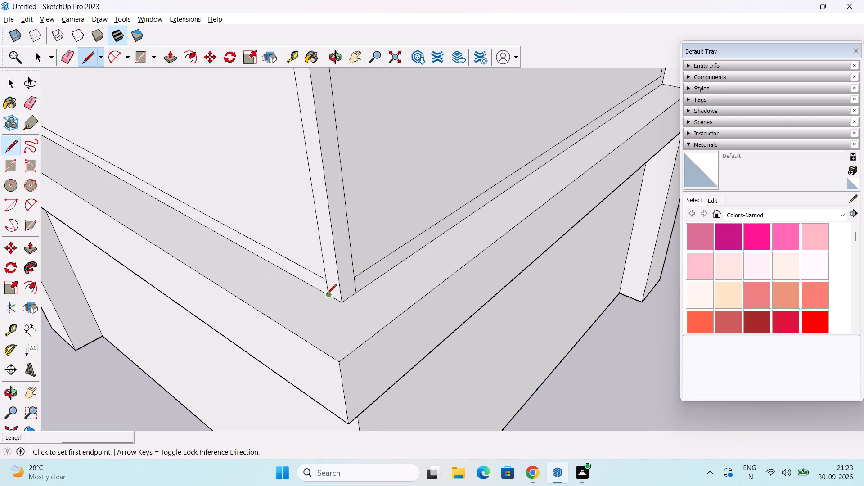
{"action": "left_click", "coordinate": [327, 295]}
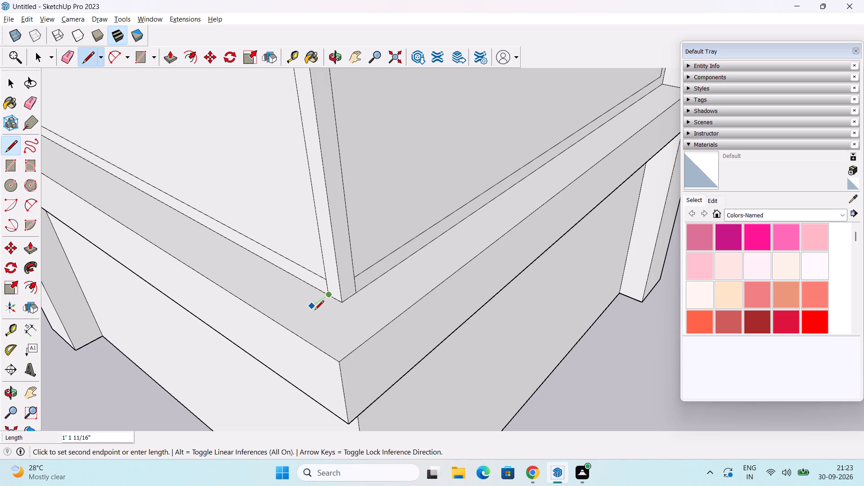
{"action": "type", "text": "10\""}
{"action": "key", "text": "Return"}
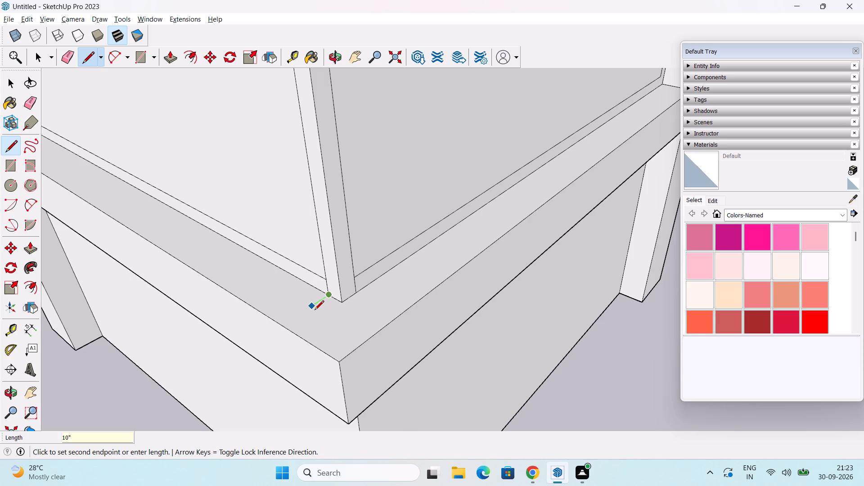
{"action": "left_click", "coordinate": [353, 331]}
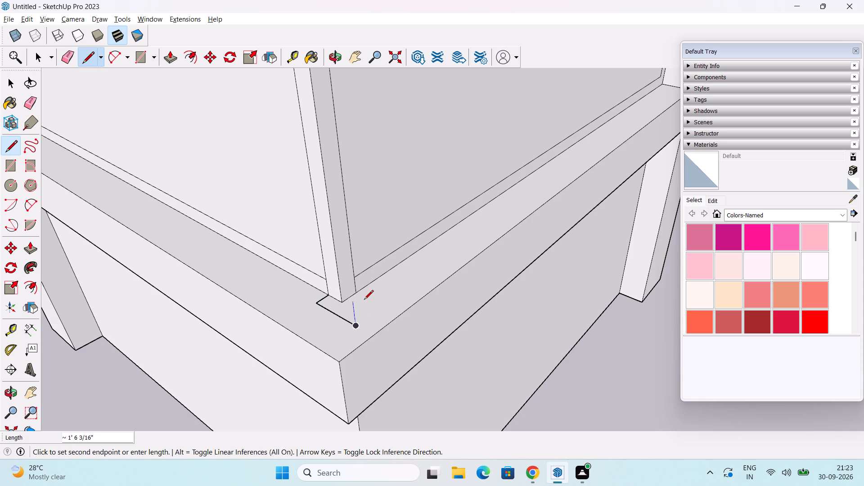
{"action": "key", "text": "Escape"}
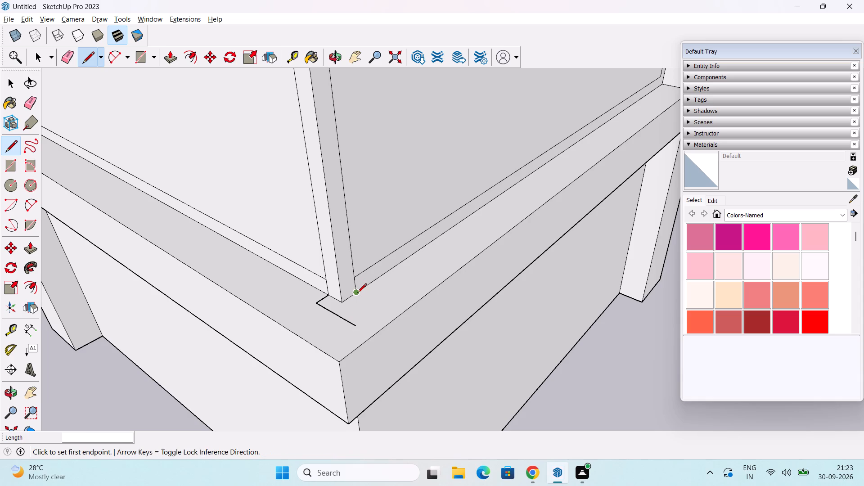
Draw a 10" line outward from the side vertical line's base, continuing about 2' 11" parallel to the side wall across the first outline.
{"action": "left_click", "coordinate": [357, 293]}
{"action": "type", "text": "10\""}
{"action": "key", "text": "Return"}
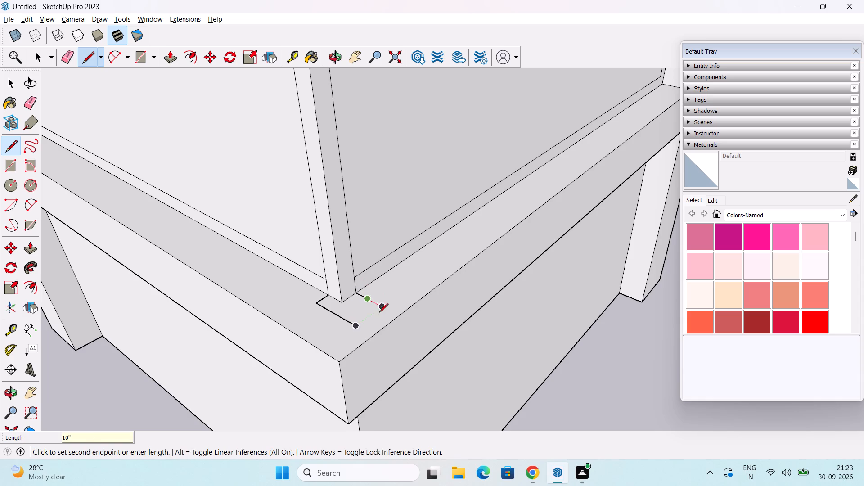
{"action": "left_click", "coordinate": [324, 328]}
{"action": "key", "text": "space"}
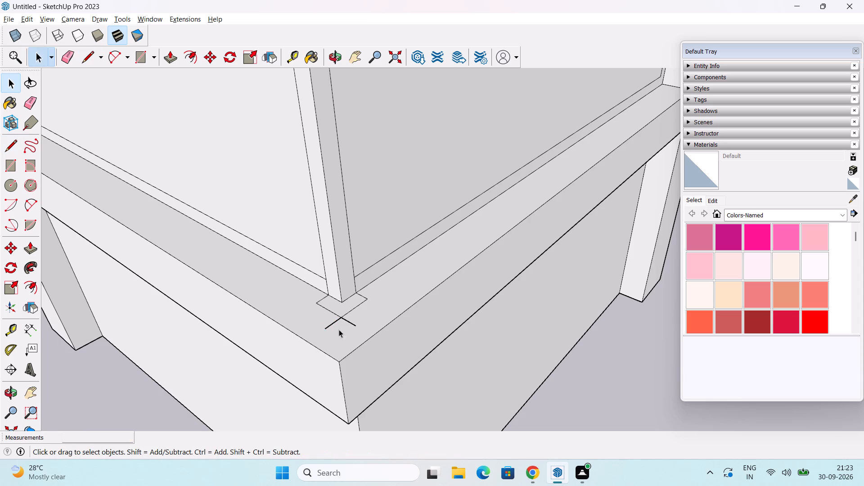
Erase the two line ends overshooting the small corner outline on the ledge.
{"action": "key", "text": "e"}
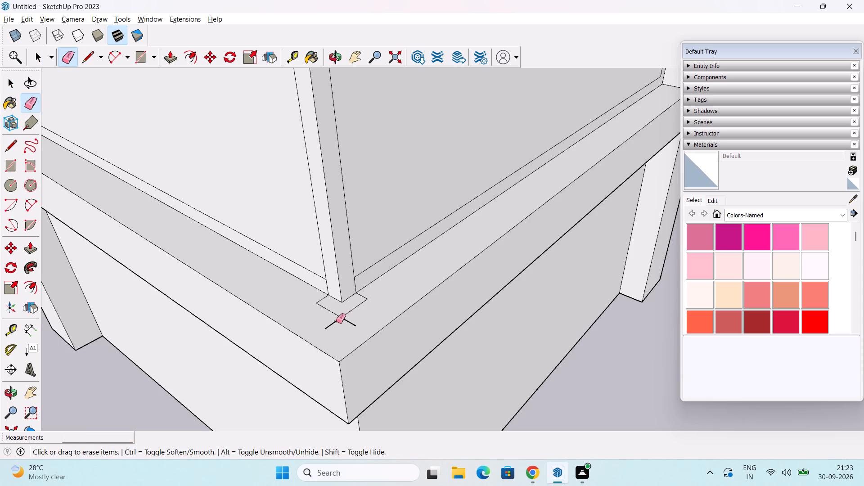
{"action": "left_click", "coordinate": [336, 321]}
{"action": "left_click", "coordinate": [348, 321]}
{"action": "scroll", "coordinate": [357, 326], "scroll_direction": "down", "scroll_amount": 2}
{"action": "middle_click_drag", "start_coordinate": [358, 327], "coordinate": [352, 296]}
{"action": "scroll", "coordinate": [346, 265], "scroll_direction": "down", "scroll_amount": 6}
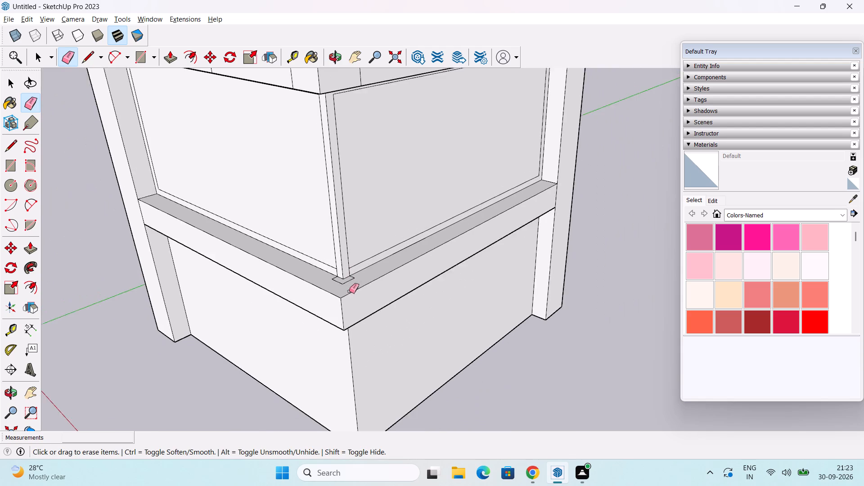
{"action": "scroll", "coordinate": [349, 291], "scroll_direction": "down", "scroll_amount": 4}
{"action": "middle_click_drag", "start_coordinate": [354, 309], "coordinate": [459, 282]}
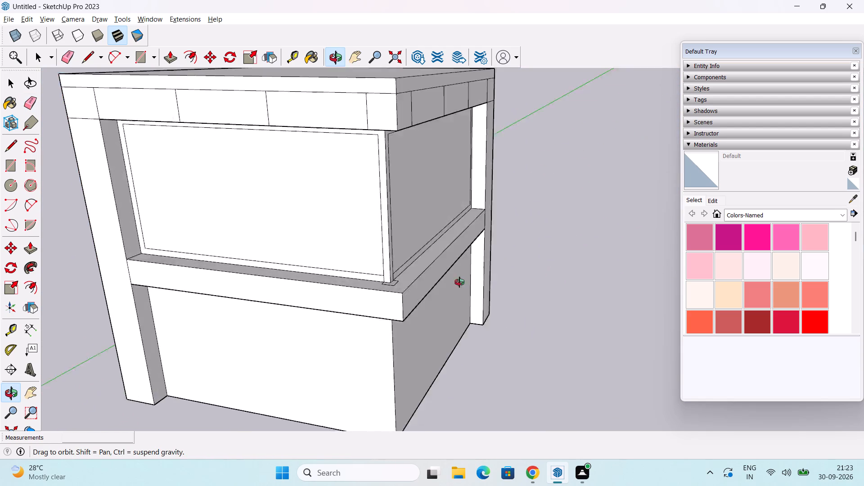
Undo the small corner post outline on the ledge, including the erased overshoots and both sets of 10" outline lines.
{"action": "middle_click_drag", "start_coordinate": [459, 282], "coordinate": [425, 304]}
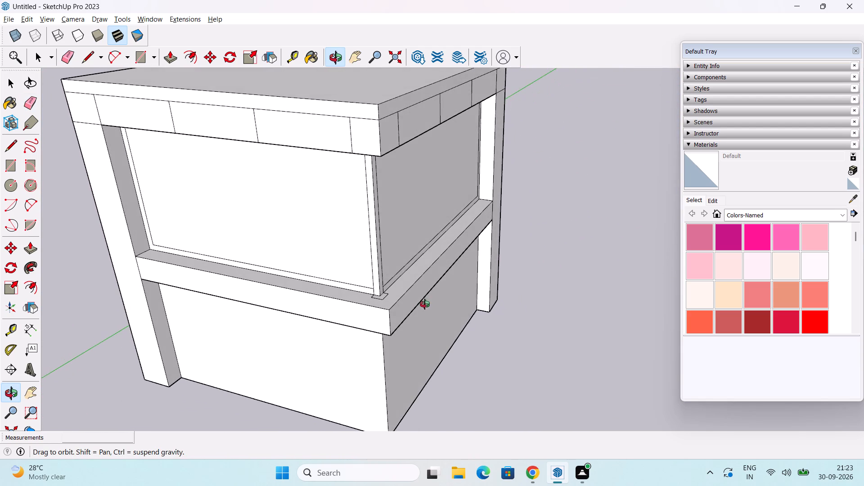
{"action": "middle_click_drag", "start_coordinate": [425, 304], "coordinate": [427, 310]}
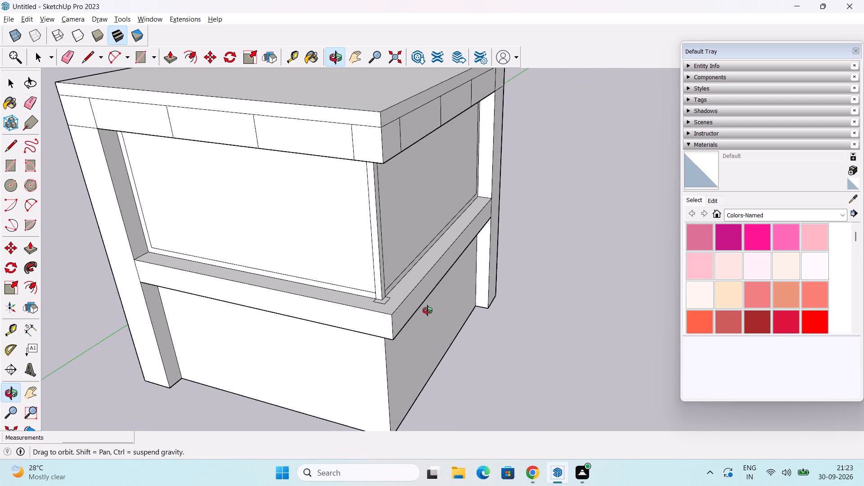
{"action": "middle_click_drag", "start_coordinate": [427, 310], "coordinate": [427, 310]}
{"action": "scroll", "coordinate": [430, 306], "scroll_direction": "down", "scroll_amount": 2}
{"action": "middle_click_drag", "start_coordinate": [430, 306], "coordinate": [405, 309]}
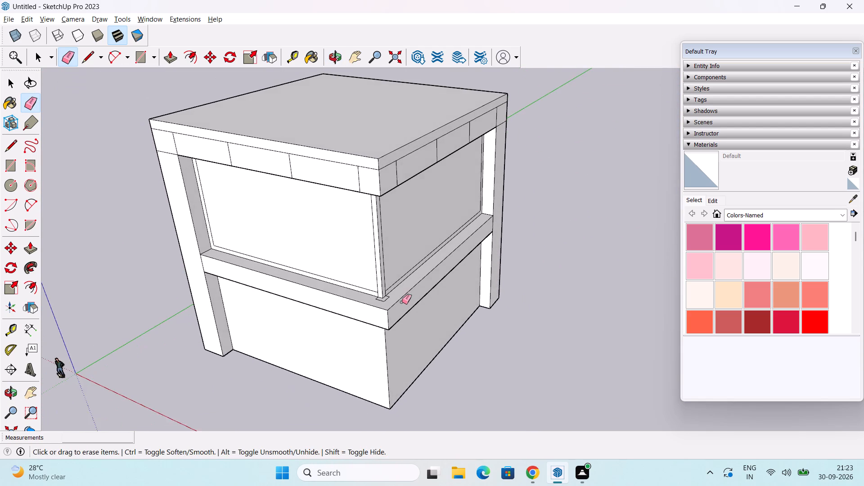
{"action": "scroll", "coordinate": [402, 299], "scroll_direction": "up", "scroll_amount": 4}
{"action": "middle_click_drag", "start_coordinate": [387, 296], "coordinate": [385, 297]}
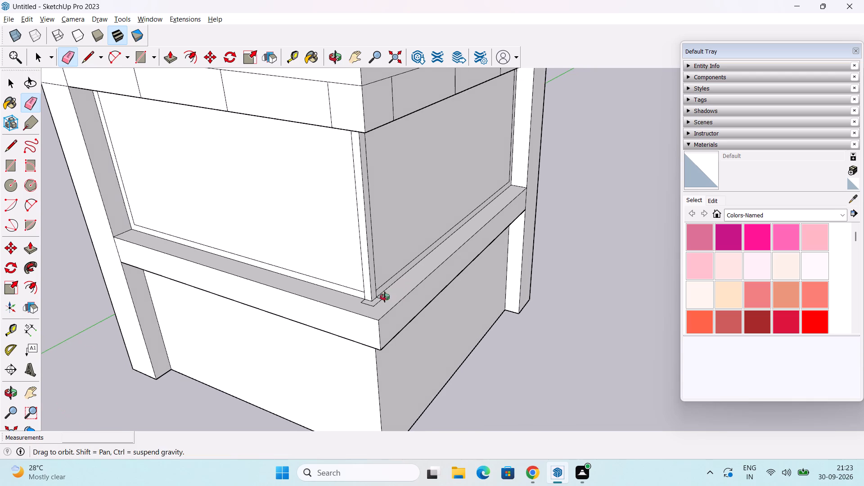
{"action": "middle_click_drag", "start_coordinate": [385, 297], "coordinate": [379, 300]}
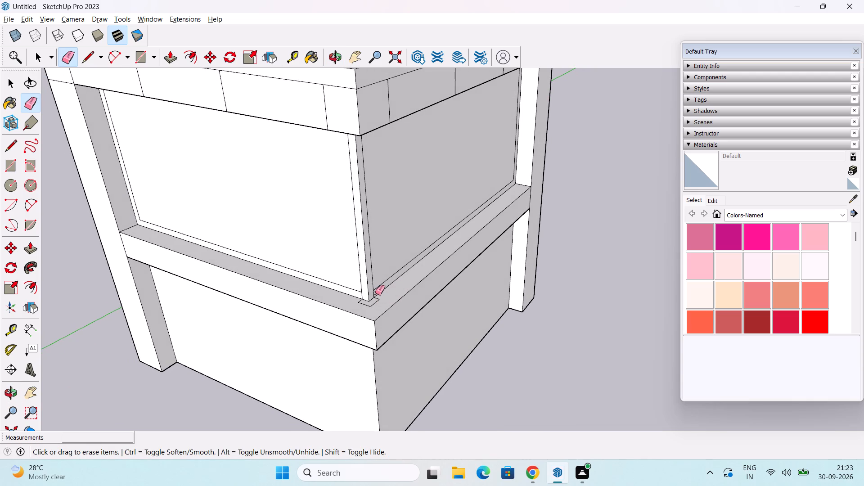
{"action": "key", "text": "ctrl+z"}
{"action": "key", "text": "ctrl+z"}
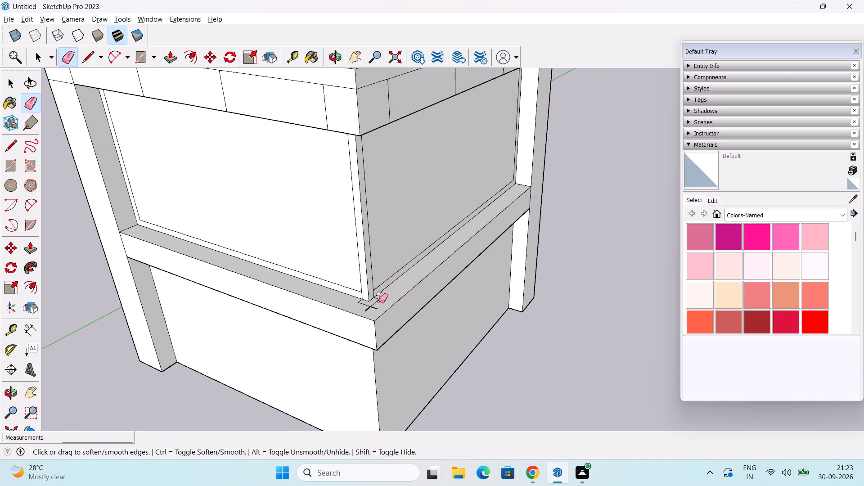
{"action": "key", "text": "ctrl+z"}
{"action": "key", "text": "ctrl+z"}
{"action": "key", "text": "ctrl+z"}
{"action": "key", "text": "ctrl+z"}
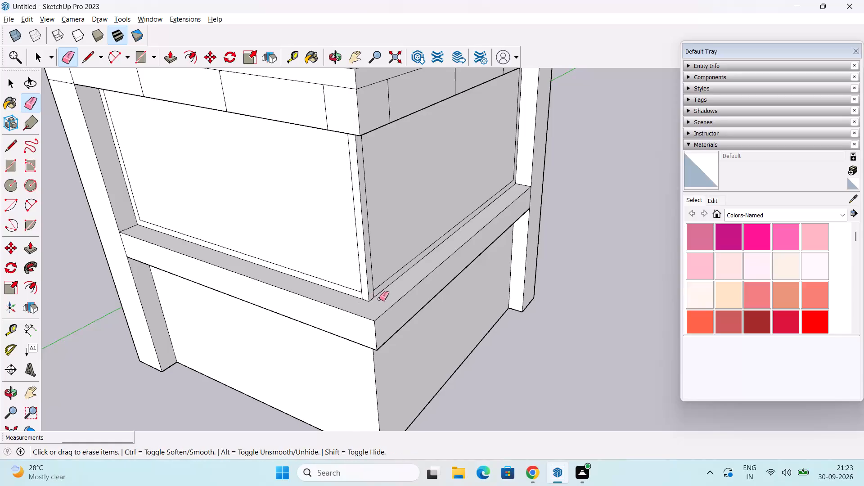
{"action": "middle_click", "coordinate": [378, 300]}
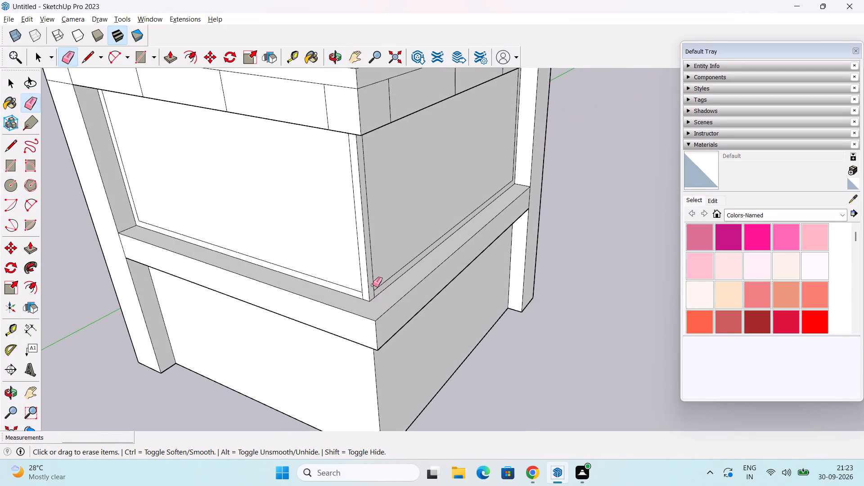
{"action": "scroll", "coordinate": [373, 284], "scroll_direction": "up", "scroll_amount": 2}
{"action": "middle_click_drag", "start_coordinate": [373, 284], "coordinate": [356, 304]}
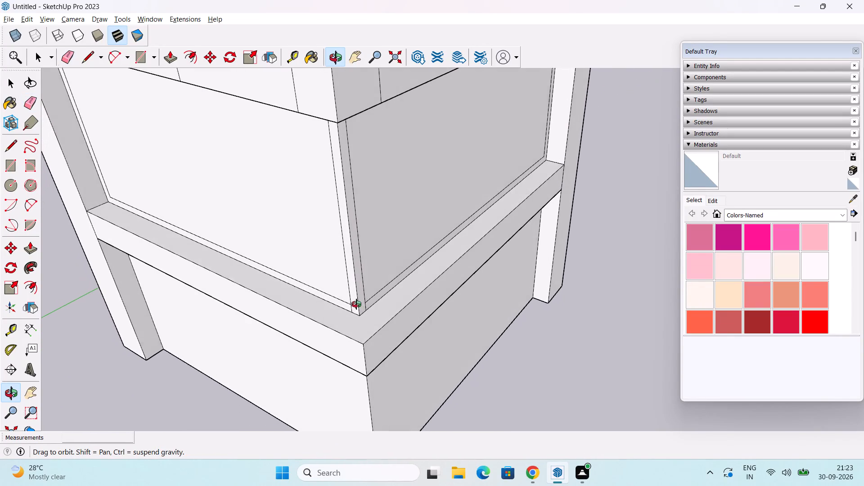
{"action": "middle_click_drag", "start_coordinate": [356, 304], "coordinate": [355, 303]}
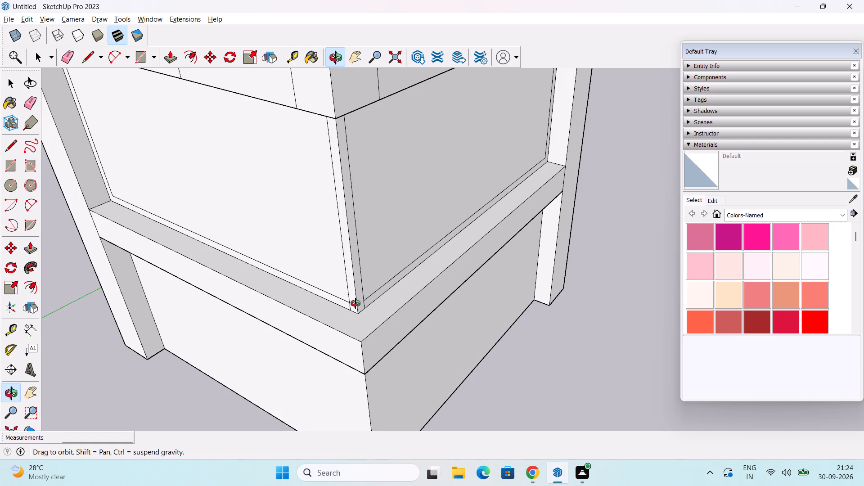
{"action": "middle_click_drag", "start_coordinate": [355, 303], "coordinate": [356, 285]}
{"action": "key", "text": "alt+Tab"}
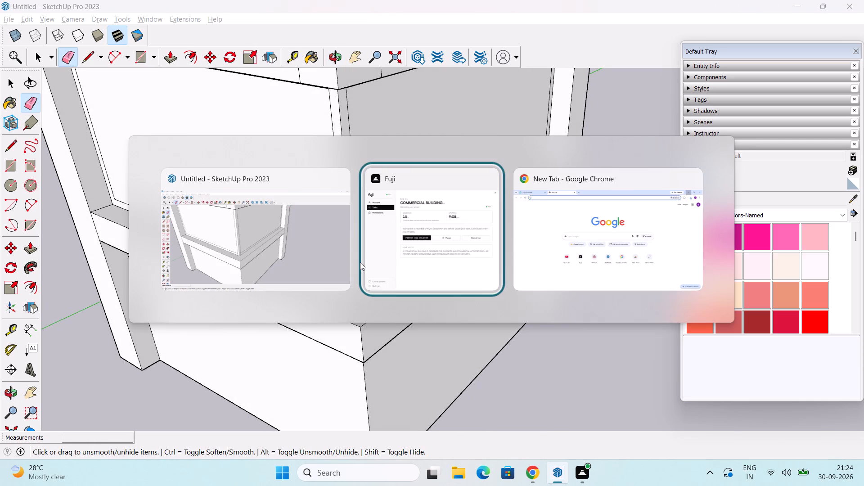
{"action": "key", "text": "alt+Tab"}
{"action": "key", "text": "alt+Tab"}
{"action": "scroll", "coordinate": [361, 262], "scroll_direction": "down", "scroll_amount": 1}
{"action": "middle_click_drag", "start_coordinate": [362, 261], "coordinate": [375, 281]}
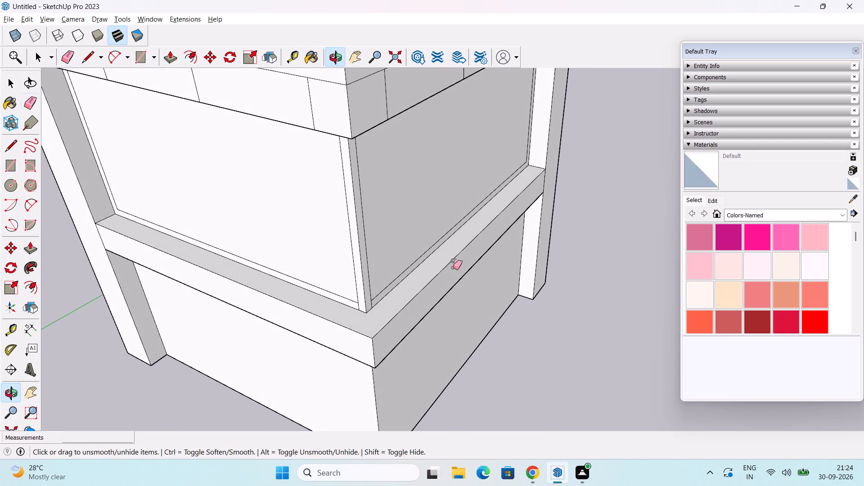
Pull the front panel's frame outward about 1' 1 1/8" and bring its inner panel face out by the same distance.
{"action": "key", "text": "space"}
{"action": "middle_click_drag", "start_coordinate": [444, 355], "coordinate": [450, 337]}
{"action": "scroll", "coordinate": [416, 315], "scroll_direction": "up", "scroll_amount": 1}
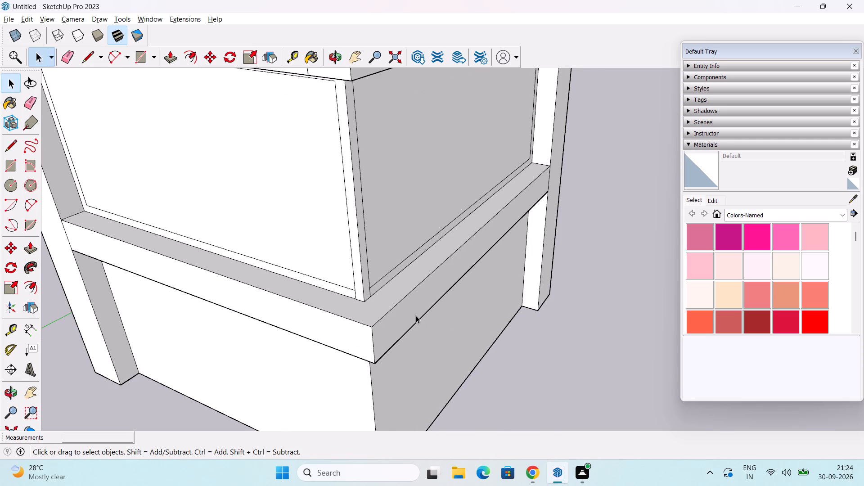
{"action": "middle_click_drag", "start_coordinate": [416, 313], "coordinate": [387, 342]}
{"action": "key", "text": "p"}
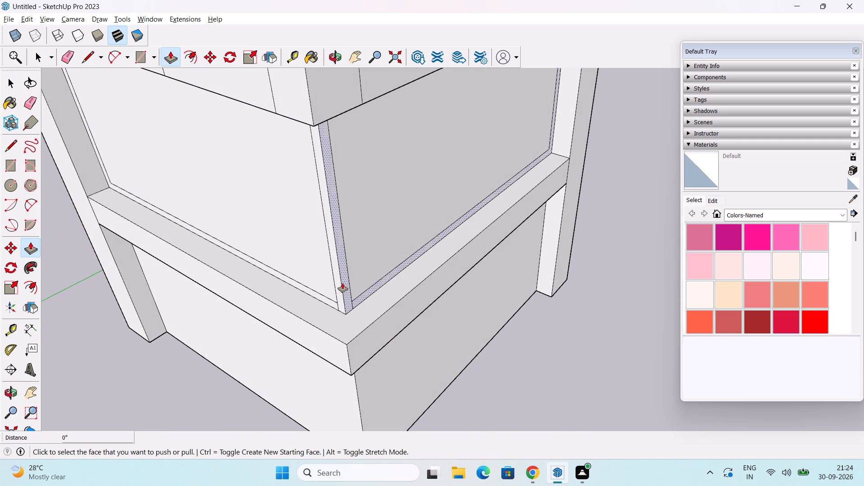
{"action": "left_click", "coordinate": [262, 265]}
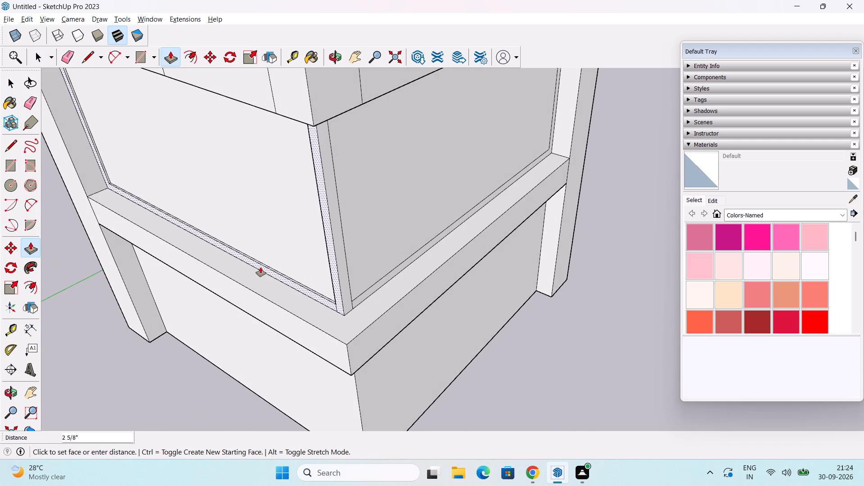
{"action": "left_click", "coordinate": [256, 273]}
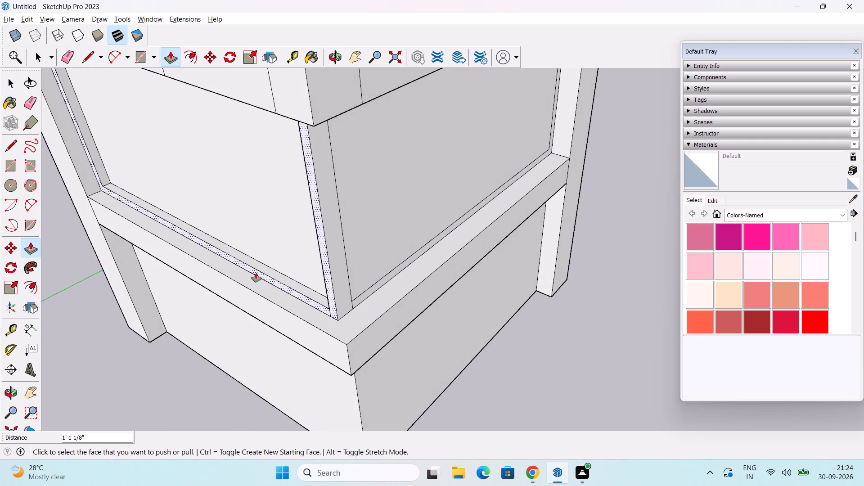
{"action": "double_click", "coordinate": [273, 191]}
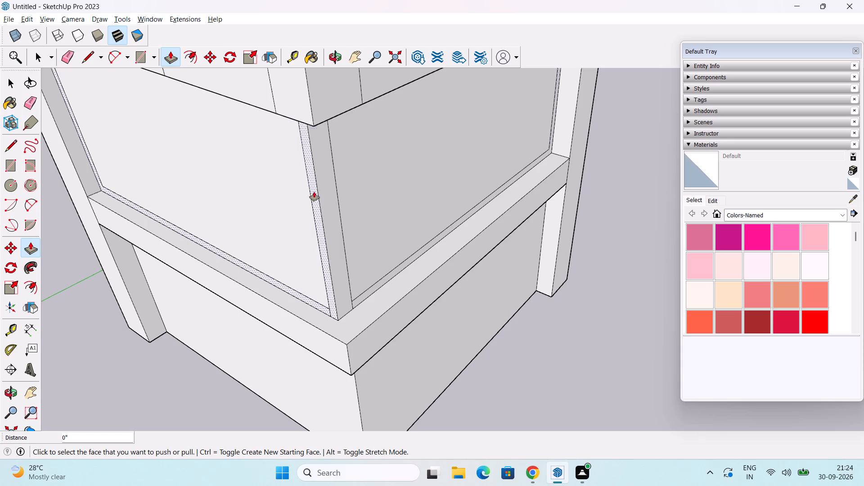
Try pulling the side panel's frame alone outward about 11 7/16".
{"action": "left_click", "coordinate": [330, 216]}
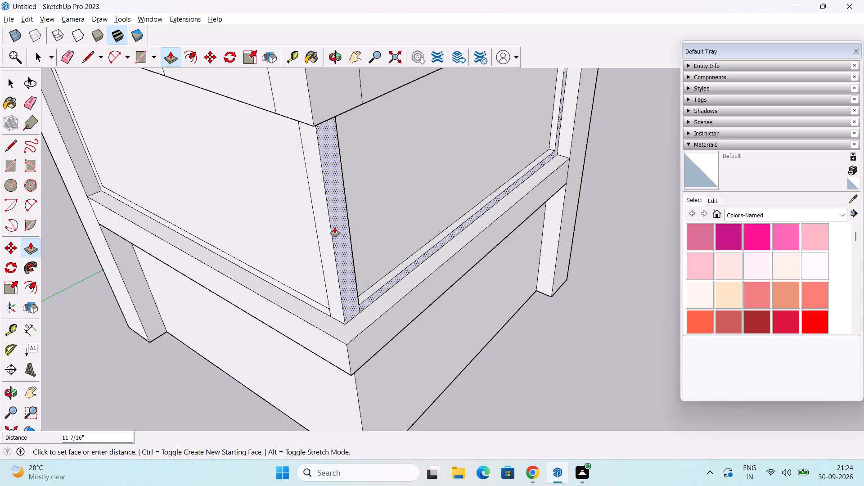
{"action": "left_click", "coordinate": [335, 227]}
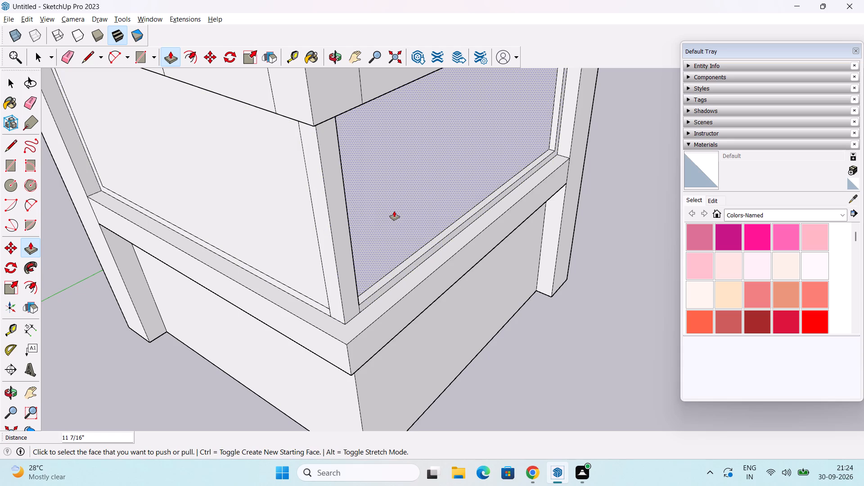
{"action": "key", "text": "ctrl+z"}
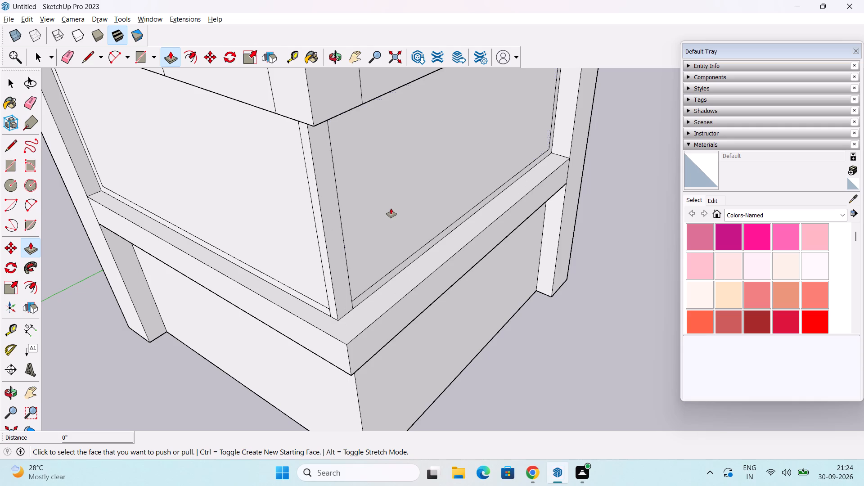
Pull the side panel's frame and its inner panel face outward by the same distance, about 11 7/16".
{"action": "double_click", "coordinate": [337, 222]}
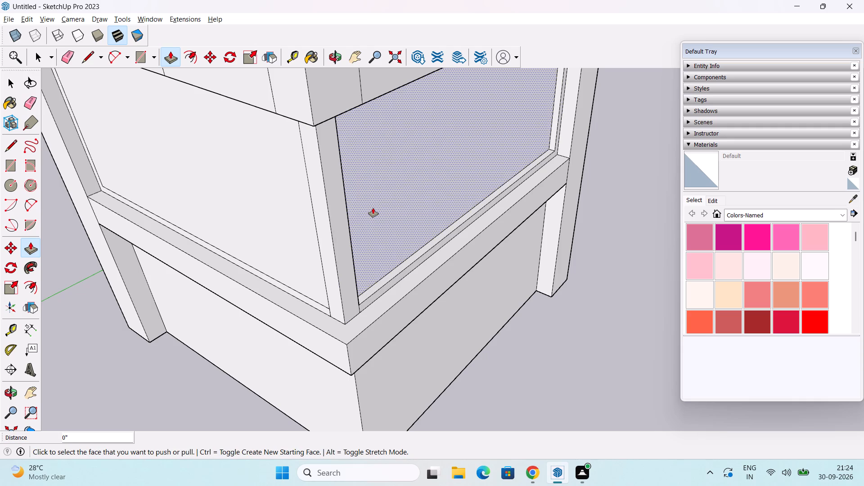
{"action": "double_click", "coordinate": [373, 208]}
{"action": "middle_click_drag", "start_coordinate": [400, 301], "coordinate": [393, 301]}
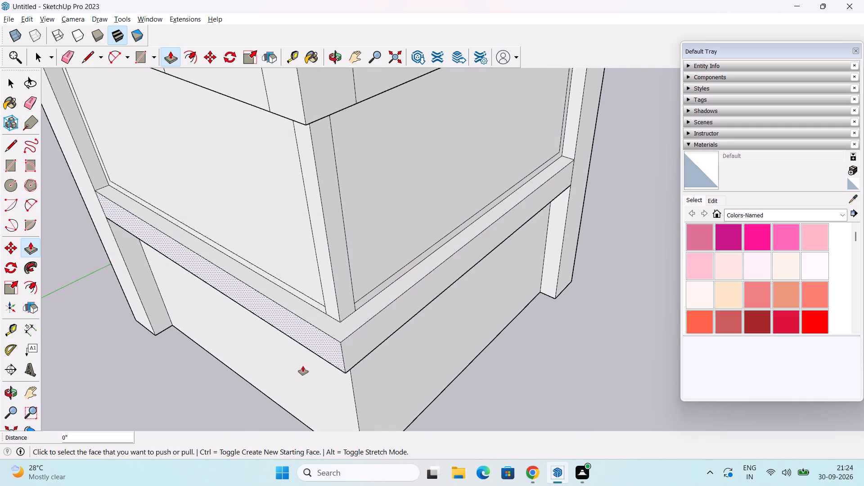
{"action": "key", "text": "space"}
Draw a line 10" outward across the ledge from the corner post's front base edge, continuing parallel to the front wall and around along the side wall.
{"action": "middle_click_drag", "start_coordinate": [351, 318], "coordinate": [360, 351]}
{"action": "scroll", "coordinate": [354, 355], "scroll_direction": "up", "scroll_amount": 5}
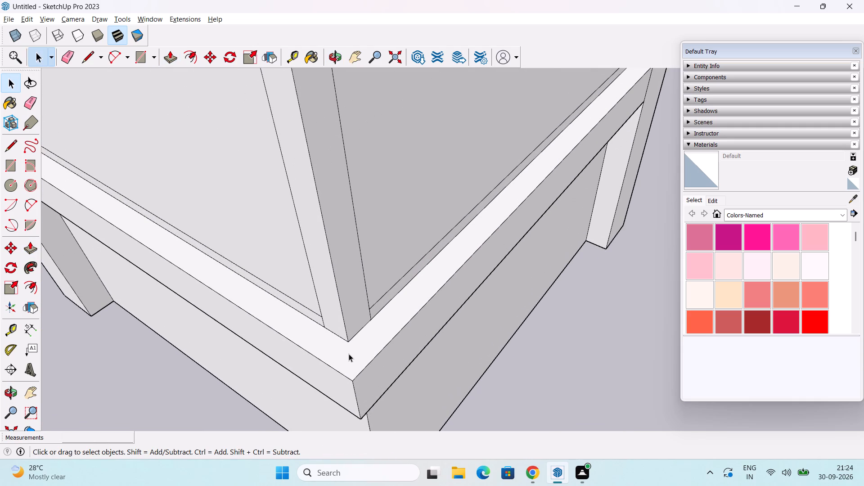
{"action": "key", "text": "l"}
{"action": "left_click", "coordinate": [328, 329]}
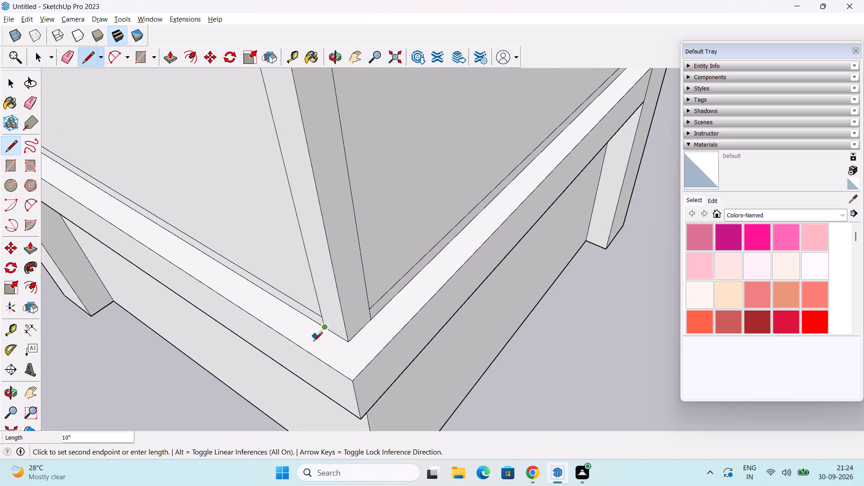
{"action": "left_click", "coordinate": [313, 342]}
{"action": "left_click", "coordinate": [349, 365]}
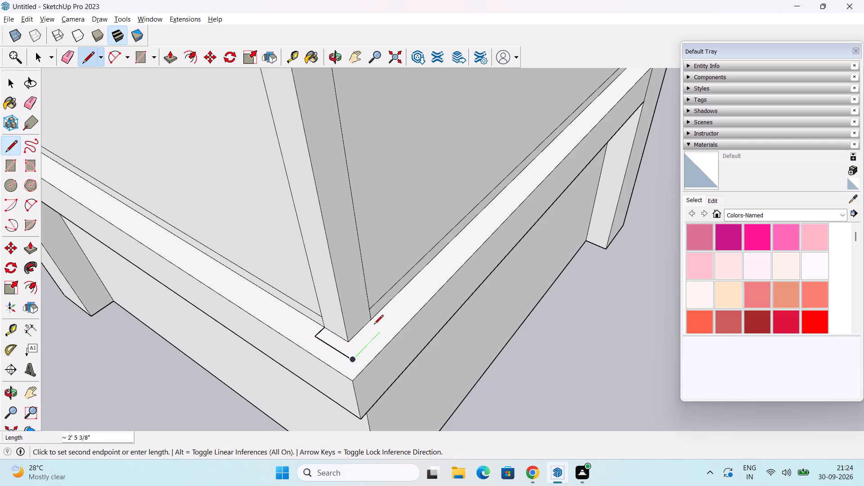
{"action": "left_click", "coordinate": [400, 318]}
{"action": "key", "text": "Escape"}
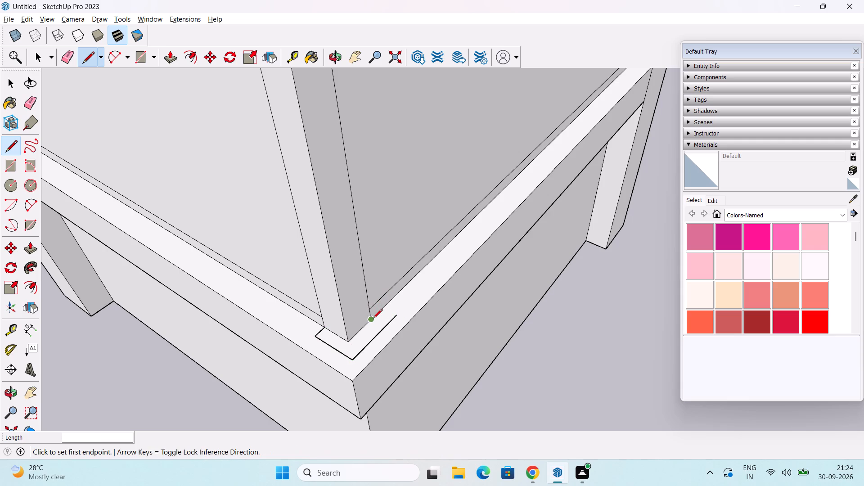
Close the corner outline with a line across the ledge from the post's side base edge to the outer line.
{"action": "left_click", "coordinate": [373, 318]}
{"action": "left_click", "coordinate": [382, 330]}
{"action": "left_click", "coordinate": [382, 331]}
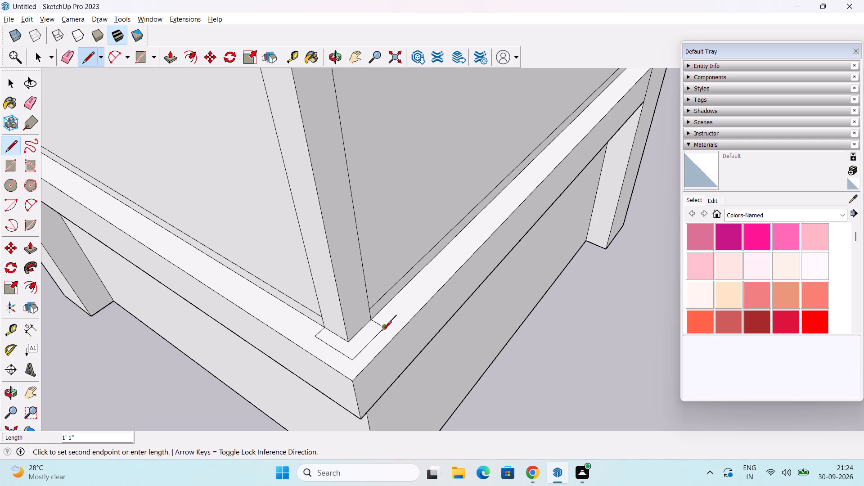
{"action": "key", "text": "space"}
Erase the line end overshooting the corner outline along the side ledge.
{"action": "key", "text": "e"}
{"action": "left_click", "coordinate": [394, 318]}
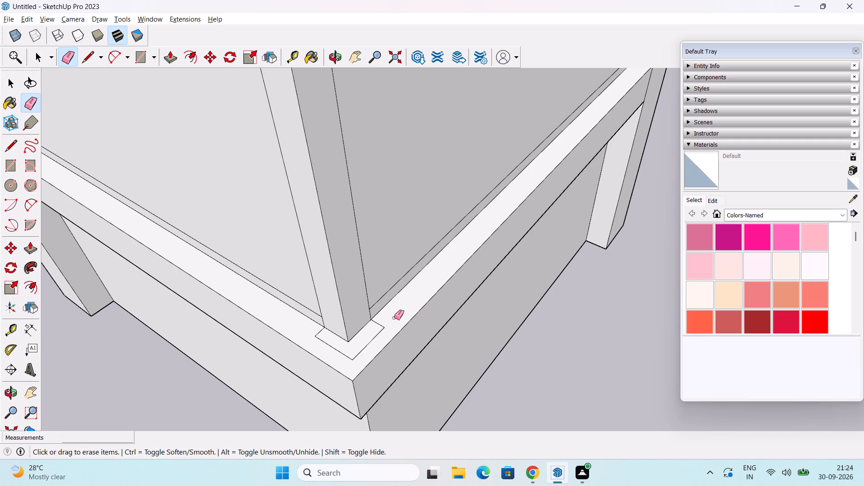
{"action": "scroll", "coordinate": [400, 319], "scroll_direction": "down", "scroll_amount": 8}
{"action": "key", "text": "space"}
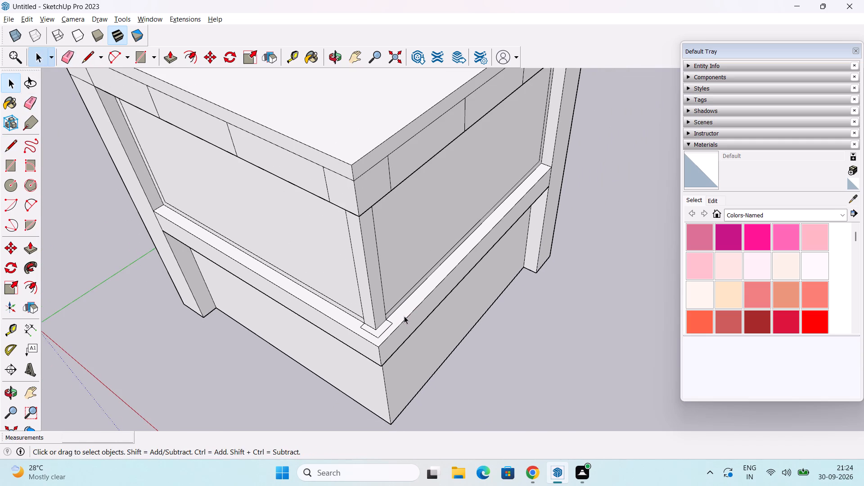
Push/pull the small outlined face around the corner post's base on the ledge.
{"action": "key", "text": "p"}
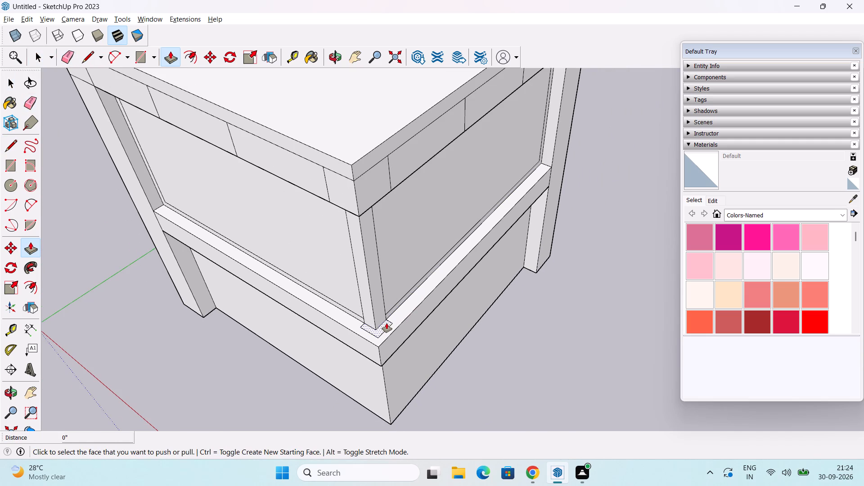
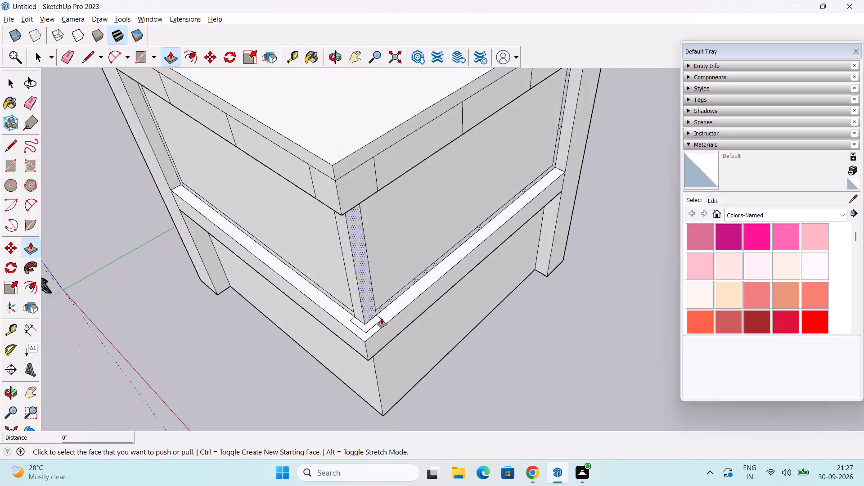
Push/pull the outlined corner face on the ledge up 21' 10 1/4" to the underside of the upper band.
{"action": "left_click", "coordinate": [372, 322]}
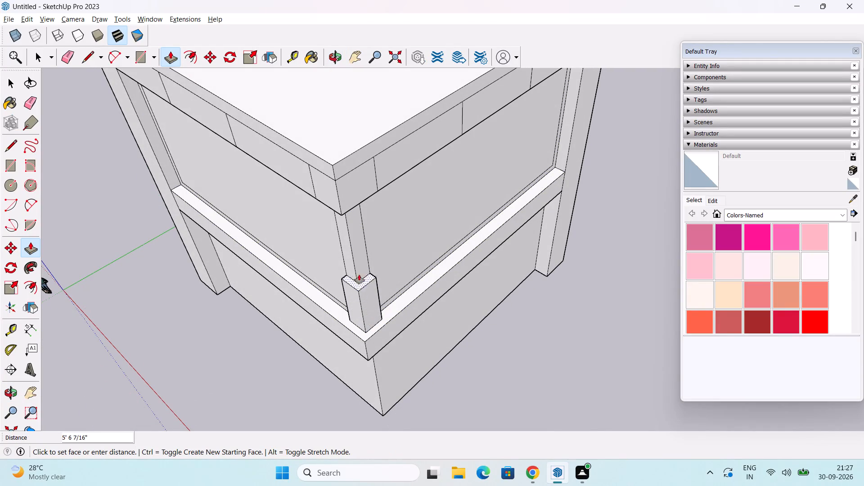
{"action": "middle_click_drag", "start_coordinate": [359, 261], "coordinate": [377, 192]}
{"action": "middle_click_drag", "start_coordinate": [360, 193], "coordinate": [396, 153]}
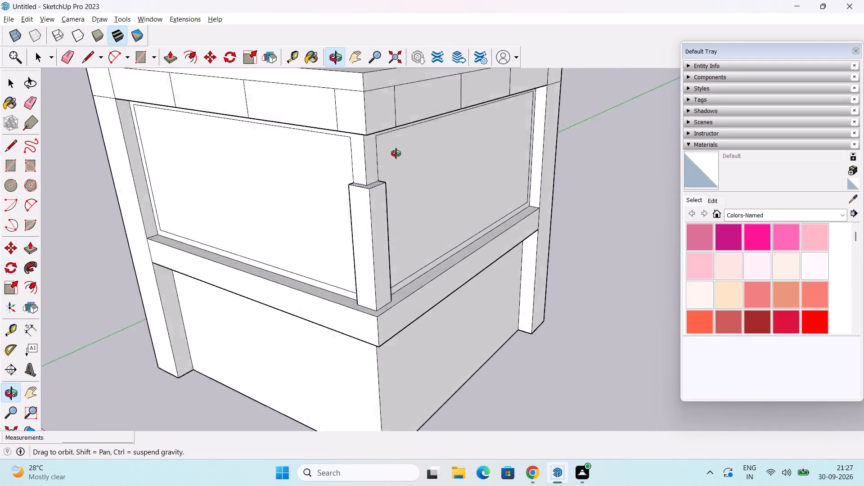
{"action": "middle_click_drag", "start_coordinate": [396, 153], "coordinate": [661, 171]}
{"action": "scroll", "coordinate": [521, 166], "scroll_direction": "up", "scroll_amount": 1}
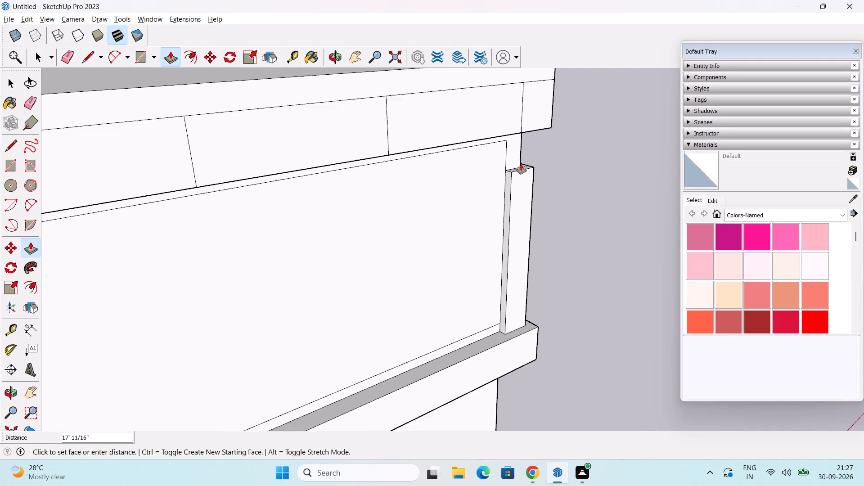
{"action": "scroll", "coordinate": [521, 165], "scroll_direction": "up", "scroll_amount": 6}
{"action": "middle_click_drag", "start_coordinate": [521, 165], "coordinate": [499, 72]}
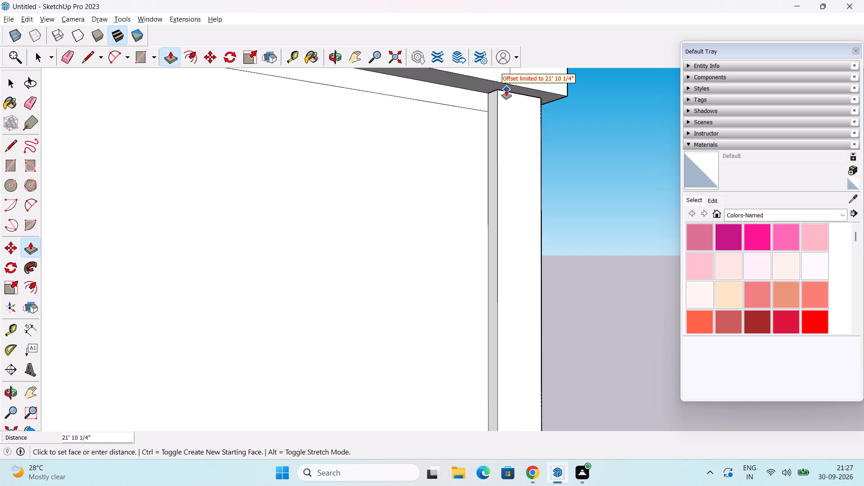
{"action": "left_click", "coordinate": [506, 90]}
Erase the top, side and bottom inset frame lines on the upper wall panel on one side of the corner post.
{"action": "scroll", "coordinate": [473, 189], "scroll_direction": "down", "scroll_amount": 2}
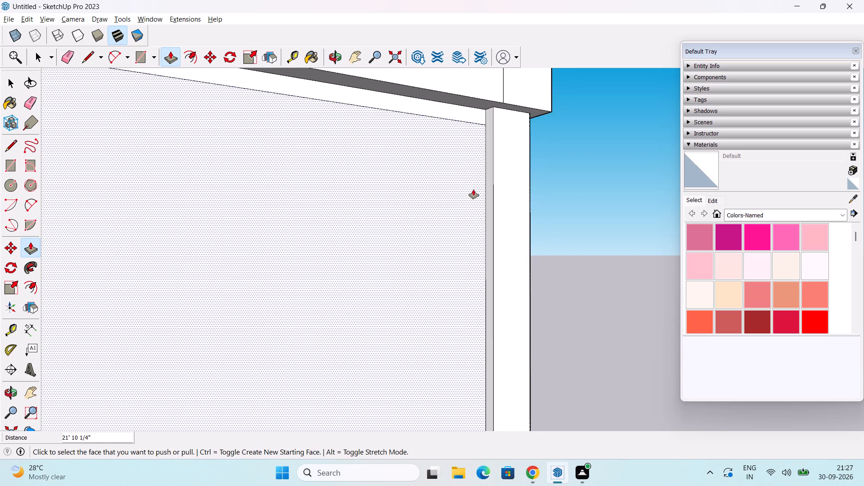
{"action": "middle_click_drag", "start_coordinate": [479, 198], "coordinate": [598, 257]}
{"action": "scroll", "coordinate": [595, 257], "scroll_direction": "down", "scroll_amount": 5}
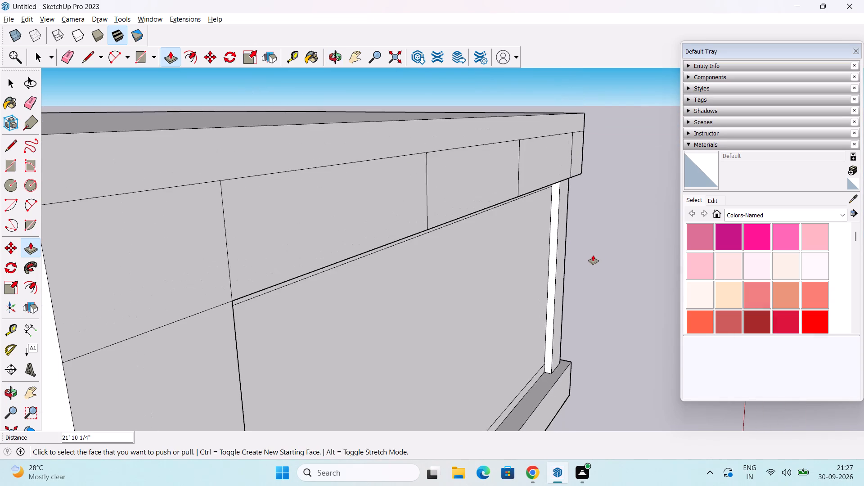
{"action": "middle_click_drag", "start_coordinate": [575, 275], "coordinate": [478, 270]}
{"action": "middle_click_drag", "start_coordinate": [477, 257], "coordinate": [451, 252]}
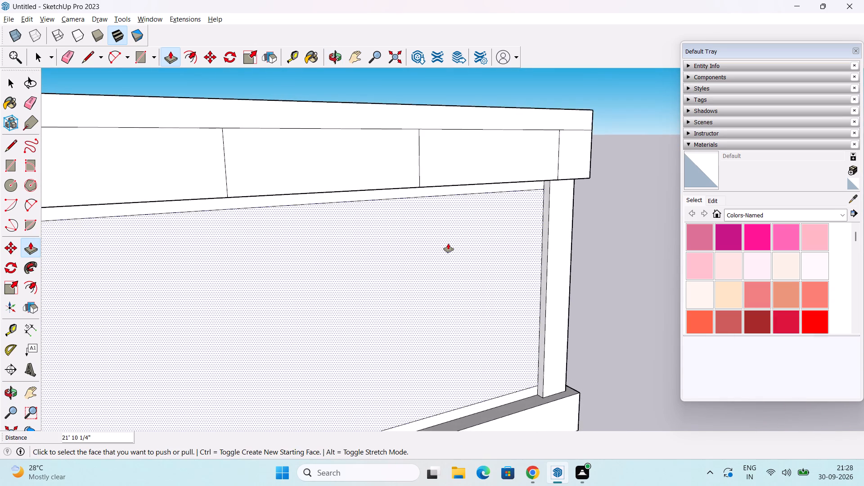
{"action": "scroll", "coordinate": [448, 243], "scroll_direction": "down", "scroll_amount": 2}
{"action": "middle_click_drag", "start_coordinate": [459, 240], "coordinate": [417, 239]}
{"action": "key", "text": "space"}
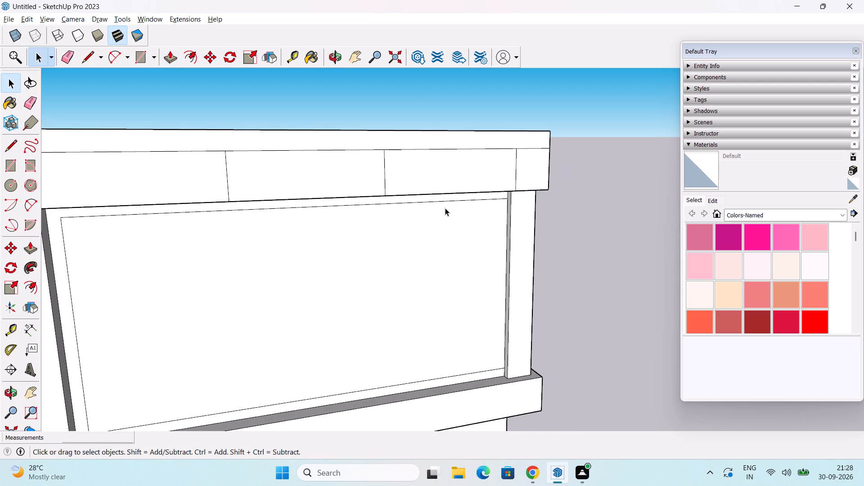
{"action": "left_click", "coordinate": [454, 201]}
{"action": "key", "text": "Delete"}
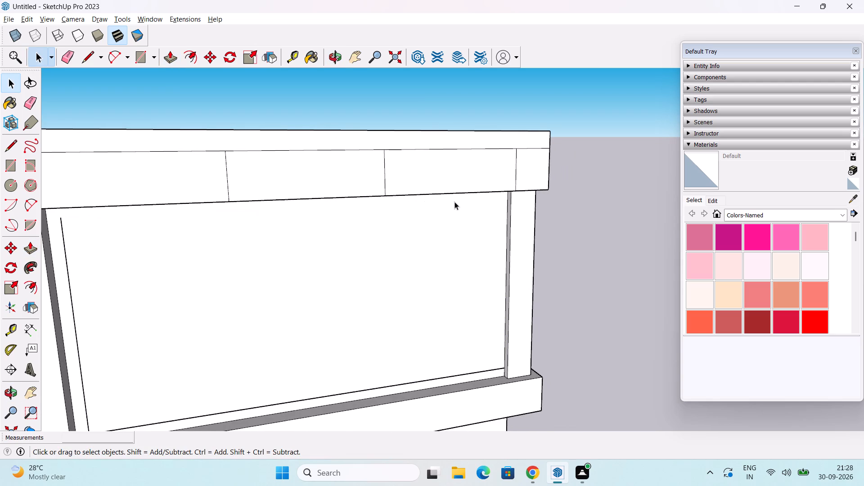
{"action": "key", "text": "e"}
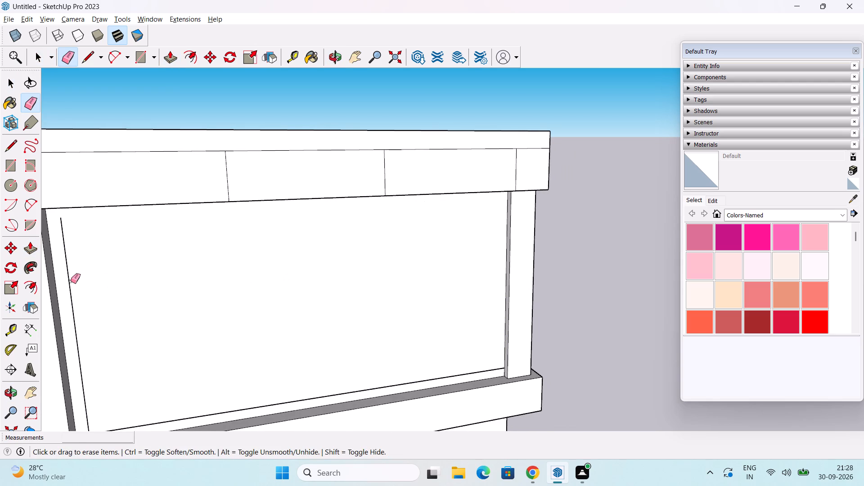
{"action": "left_click", "coordinate": [70, 283]}
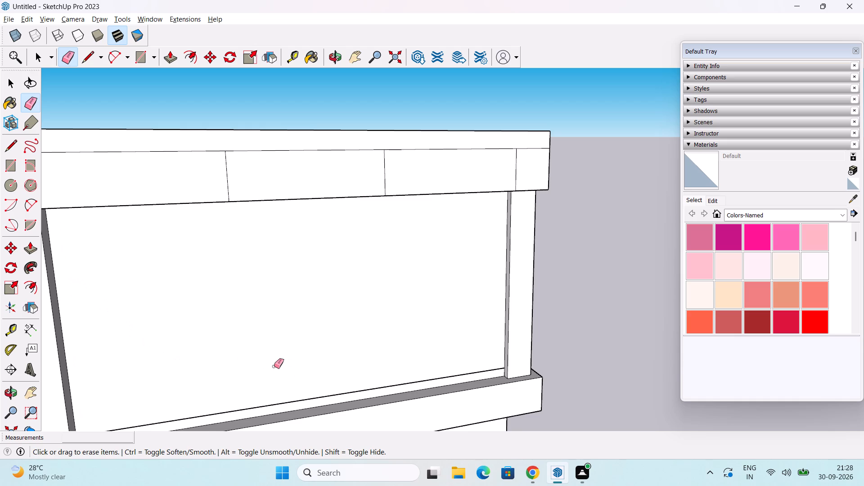
{"action": "left_click", "coordinate": [300, 400]}
Erase the top and bottom inset frame lines on the adjacent upper wall panel across the corner post.
{"action": "scroll", "coordinate": [409, 353], "scroll_direction": "down", "scroll_amount": 3}
{"action": "middle_click_drag", "start_coordinate": [450, 354], "coordinate": [66, 319]}
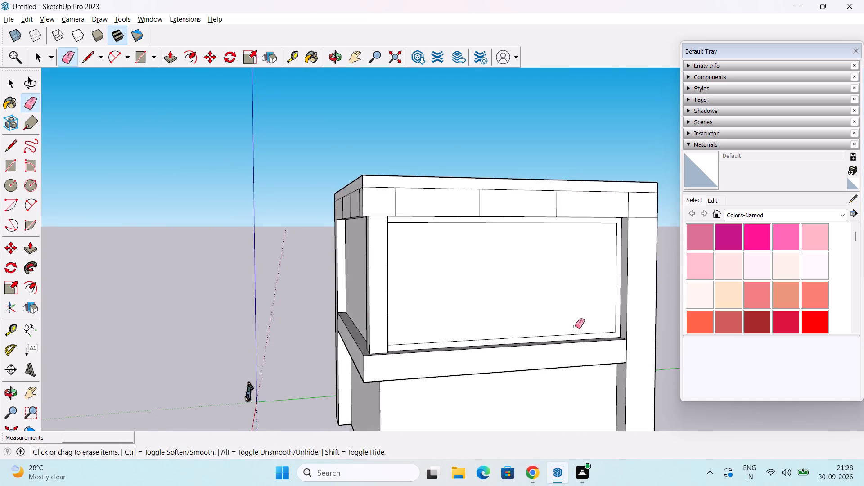
{"action": "scroll", "coordinate": [576, 325], "scroll_direction": "up", "scroll_amount": 3}
{"action": "middle_click_drag", "start_coordinate": [576, 324], "coordinate": [571, 389]}
{"action": "middle_click_drag", "start_coordinate": [492, 361], "coordinate": [407, 407]}
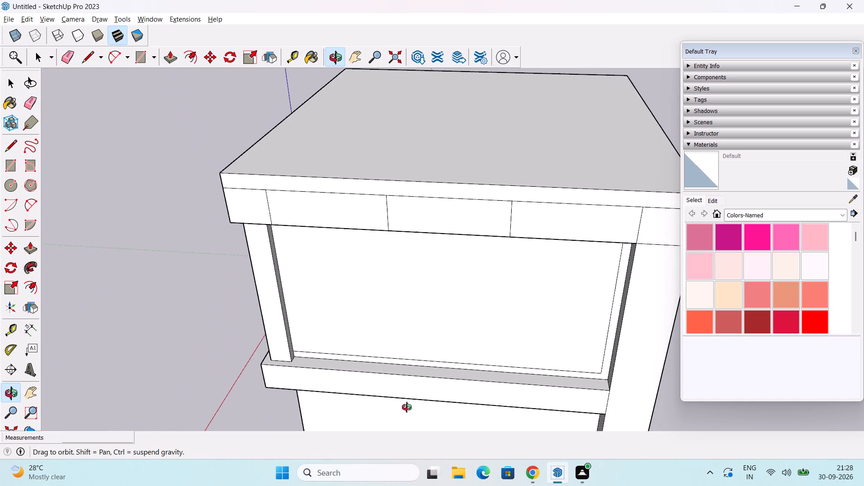
{"action": "middle_click_drag", "start_coordinate": [407, 407], "coordinate": [744, 406]}
{"action": "middle_click_drag", "start_coordinate": [549, 379], "coordinate": [108, 235]}
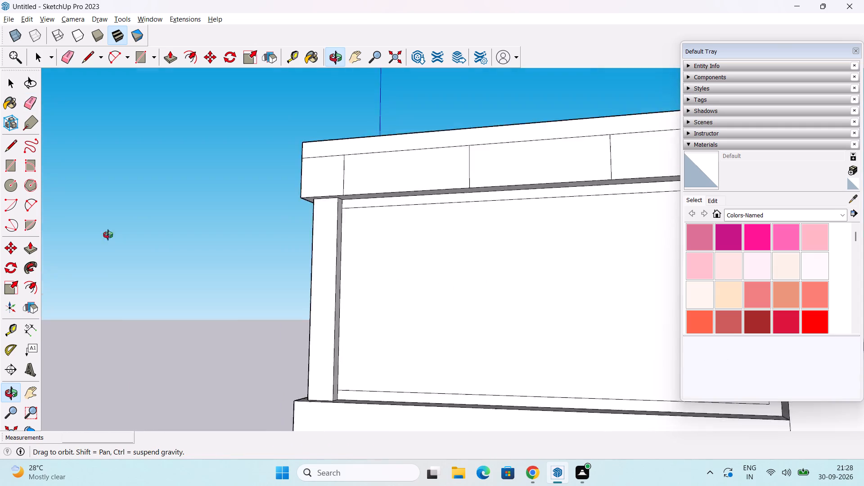
{"action": "middle_click_drag", "start_coordinate": [108, 235], "coordinate": [181, 246]}
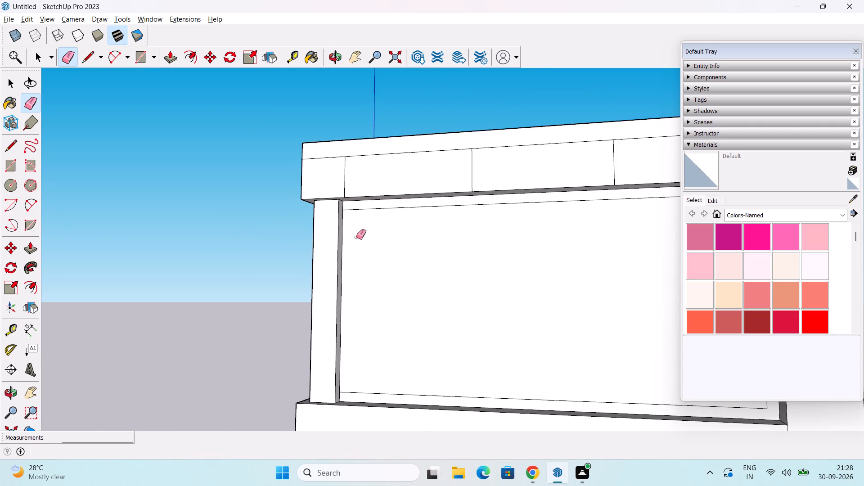
{"action": "scroll", "coordinate": [356, 237], "scroll_direction": "down", "scroll_amount": 2}
{"action": "middle_click_drag", "start_coordinate": [358, 268], "coordinate": [616, 370]}
{"action": "middle_click_drag", "start_coordinate": [362, 353], "coordinate": [476, 376]}
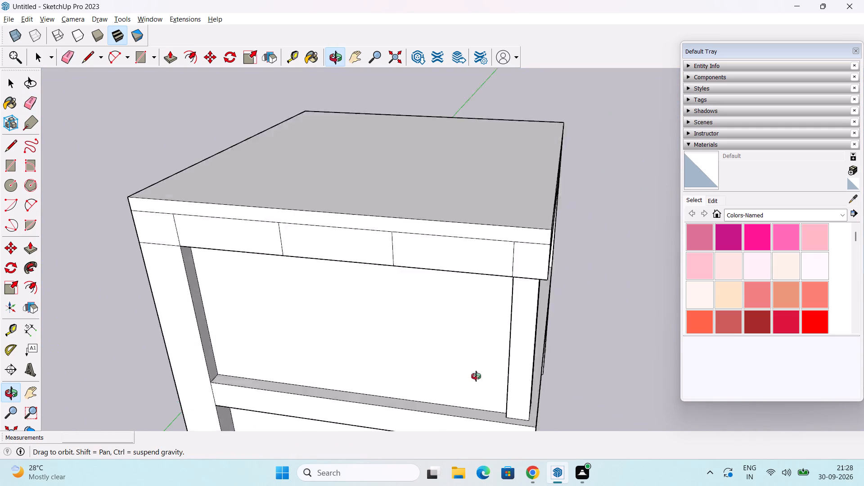
{"action": "middle_click_drag", "start_coordinate": [476, 376], "coordinate": [77, 318]}
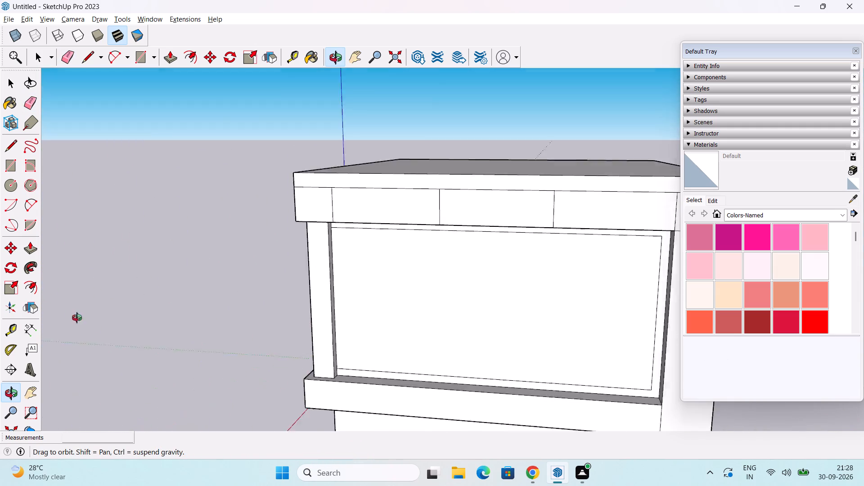
{"action": "middle_click_drag", "start_coordinate": [77, 318], "coordinate": [0, 310]}
{"action": "scroll", "coordinate": [440, 284], "scroll_direction": "up", "scroll_amount": 2}
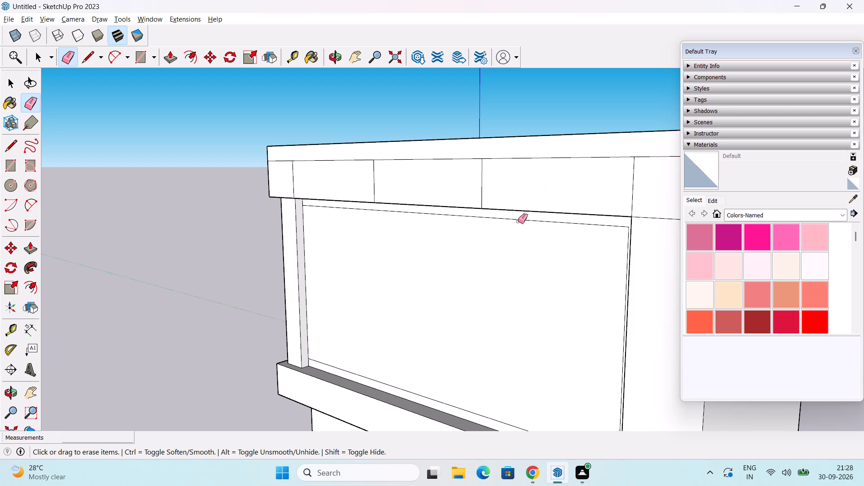
{"action": "left_click", "coordinate": [521, 221]}
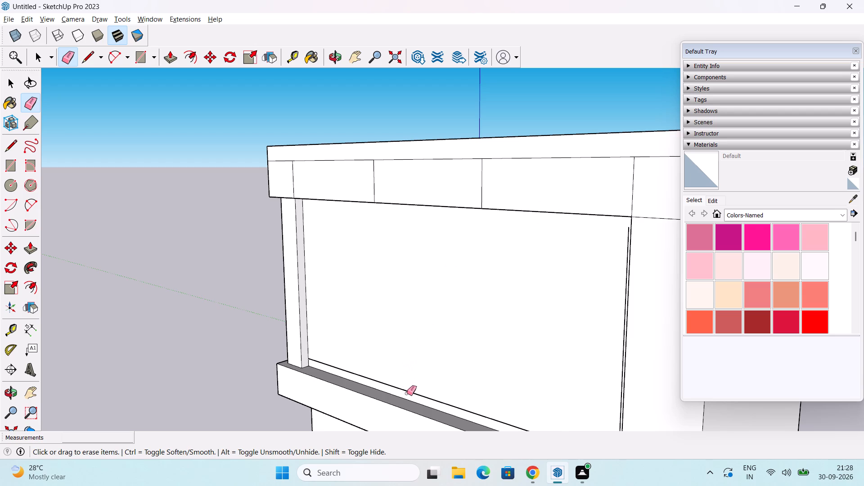
{"action": "left_click", "coordinate": [415, 393]}
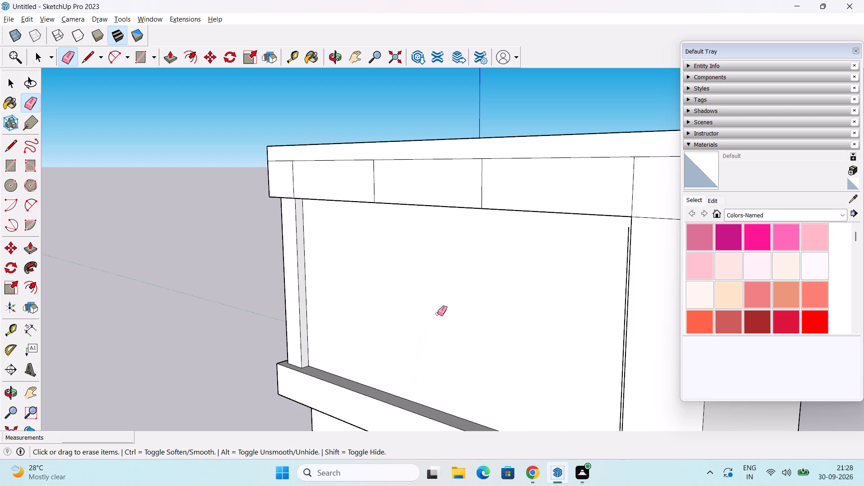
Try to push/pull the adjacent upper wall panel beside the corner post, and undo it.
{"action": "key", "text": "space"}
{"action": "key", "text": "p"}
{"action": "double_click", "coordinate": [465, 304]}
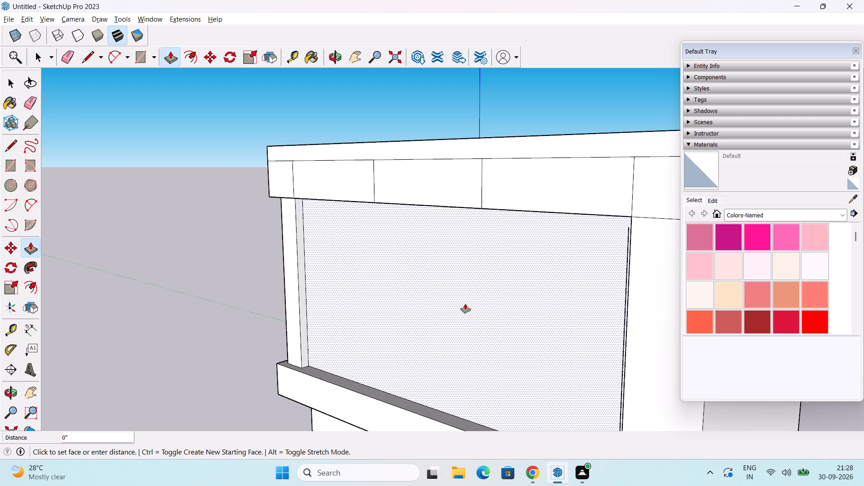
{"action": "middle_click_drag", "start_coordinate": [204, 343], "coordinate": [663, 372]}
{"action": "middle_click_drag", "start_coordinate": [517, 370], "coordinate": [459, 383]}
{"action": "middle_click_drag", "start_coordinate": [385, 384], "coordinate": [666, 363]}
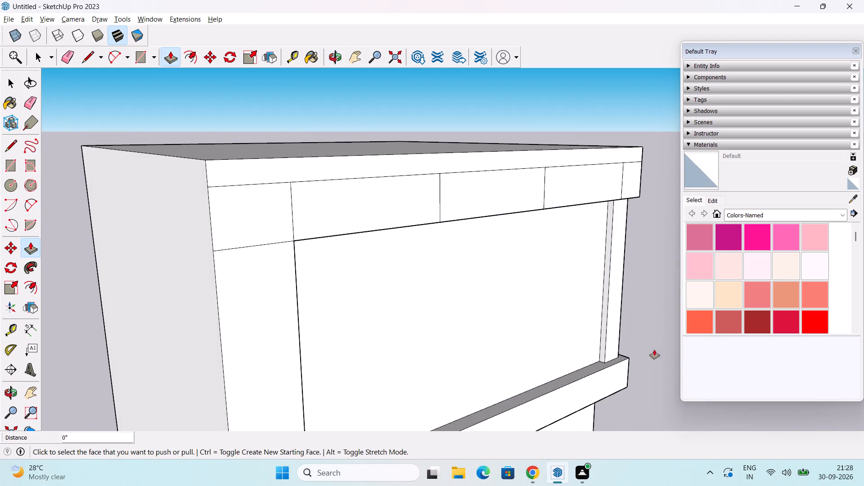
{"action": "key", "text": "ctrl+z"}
Measure the corner post's projection from the first upper wall along its base edge on the ledge.
{"action": "scroll", "coordinate": [607, 351], "scroll_direction": "up", "scroll_amount": 8}
{"action": "key", "text": "space"}
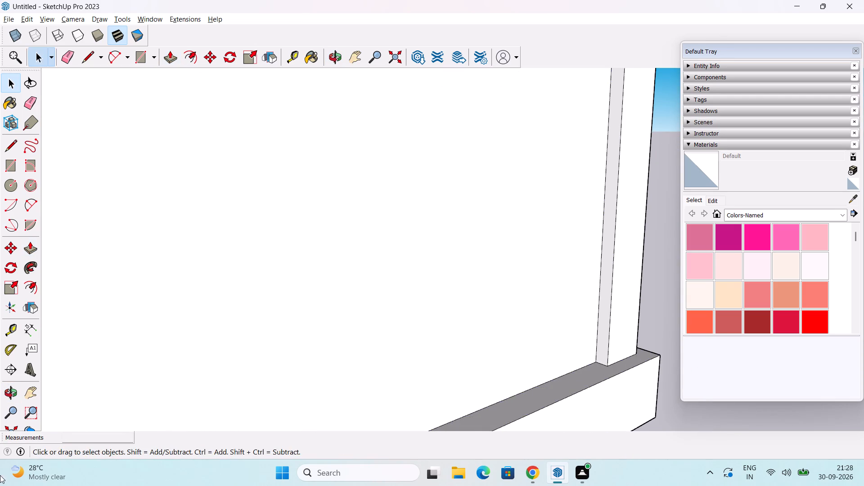
{"action": "left_click", "coordinate": [27, 328]}
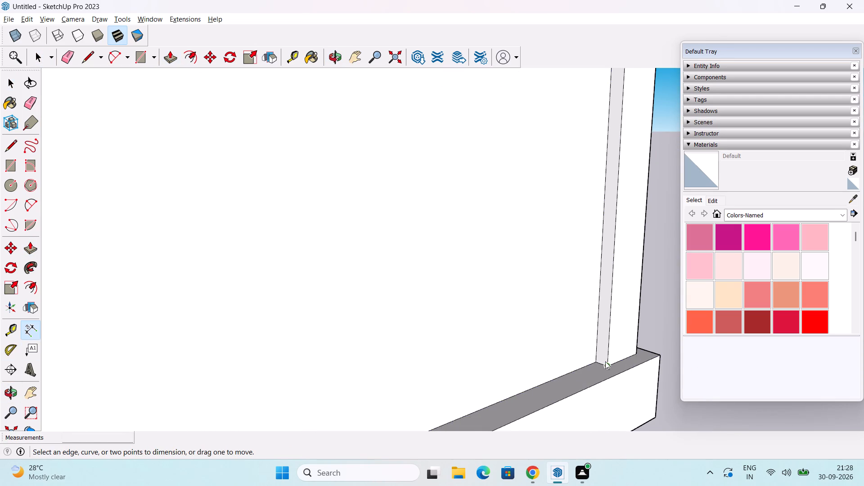
{"action": "middle_click_drag", "start_coordinate": [603, 361], "coordinate": [262, 336]}
{"action": "middle_click_drag", "start_coordinate": [437, 321], "coordinate": [214, 289]}
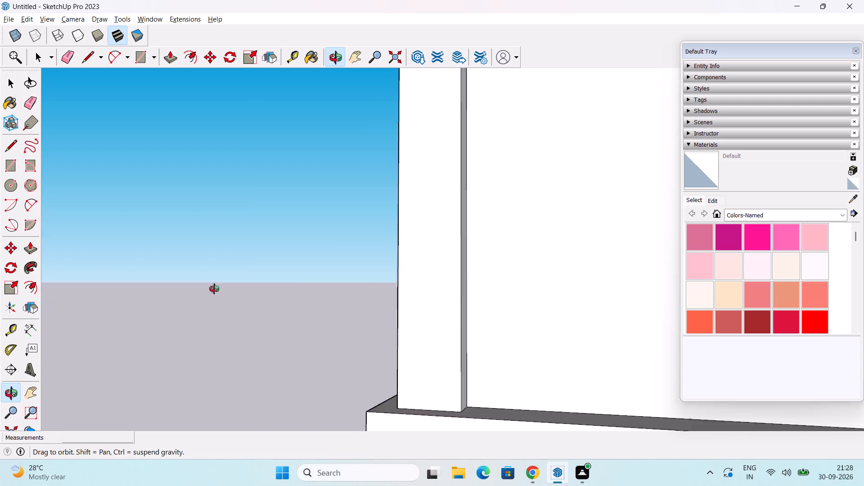
{"action": "middle_click_drag", "start_coordinate": [214, 289], "coordinate": [685, 349]}
{"action": "middle_click_drag", "start_coordinate": [434, 377], "coordinate": [643, 371]}
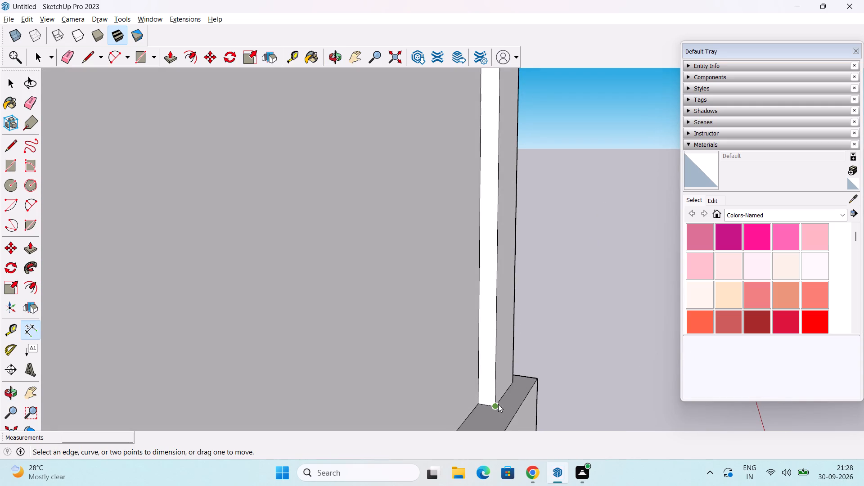
{"action": "left_click", "coordinate": [497, 406]}
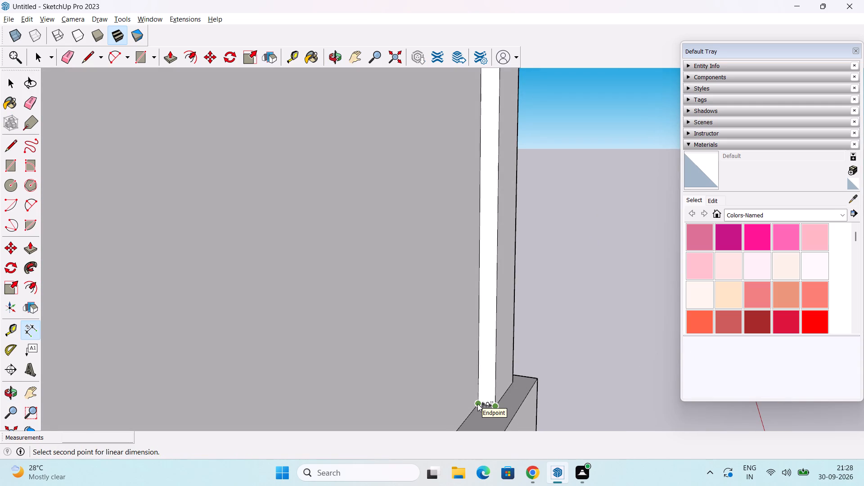
{"action": "scroll", "coordinate": [477, 404], "scroll_direction": "up", "scroll_amount": 10}
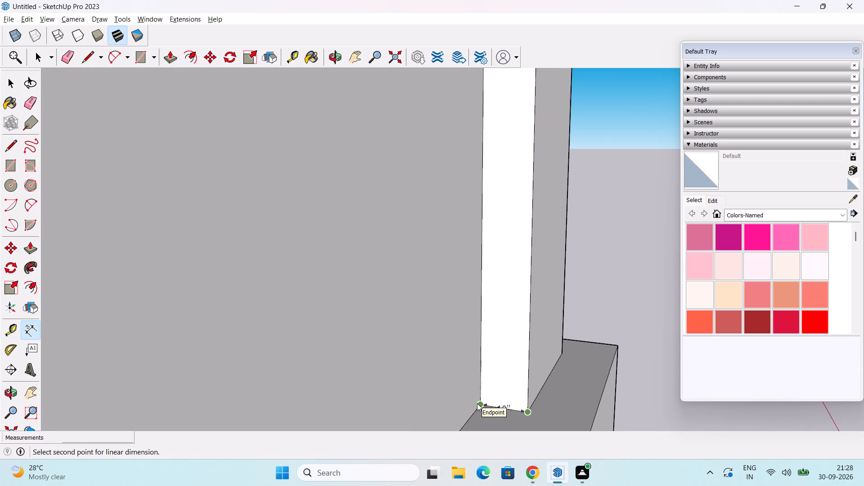
{"action": "key", "text": "Escape"}
Measure the corner post's projection from the adjacent upper wall along its base edge on the ledge.
{"action": "scroll", "coordinate": [549, 337], "scroll_direction": "down", "scroll_amount": 6}
{"action": "middle_click_drag", "start_coordinate": [561, 339], "coordinate": [401, 345]}
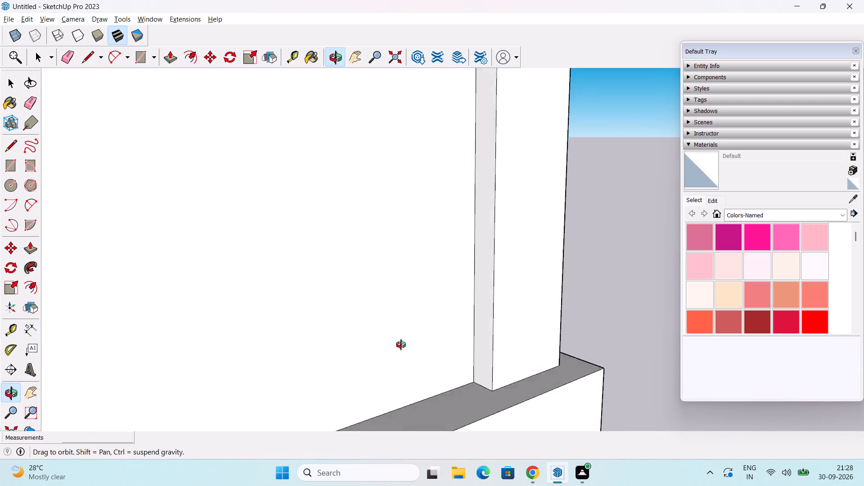
{"action": "middle_click_drag", "start_coordinate": [401, 345], "coordinate": [226, 340]}
{"action": "middle_click_drag", "start_coordinate": [609, 362], "coordinate": [114, 333]}
{"action": "middle_click", "coordinate": [416, 359]}
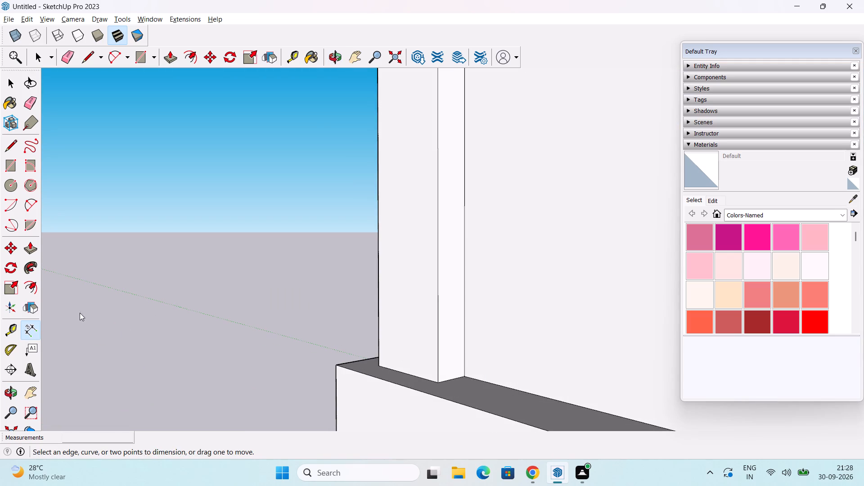
{"action": "left_click_drag", "start_coordinate": [21, 332], "coordinate": [29, 331]}
{"action": "scroll", "coordinate": [472, 384], "scroll_direction": "up", "scroll_amount": 2}
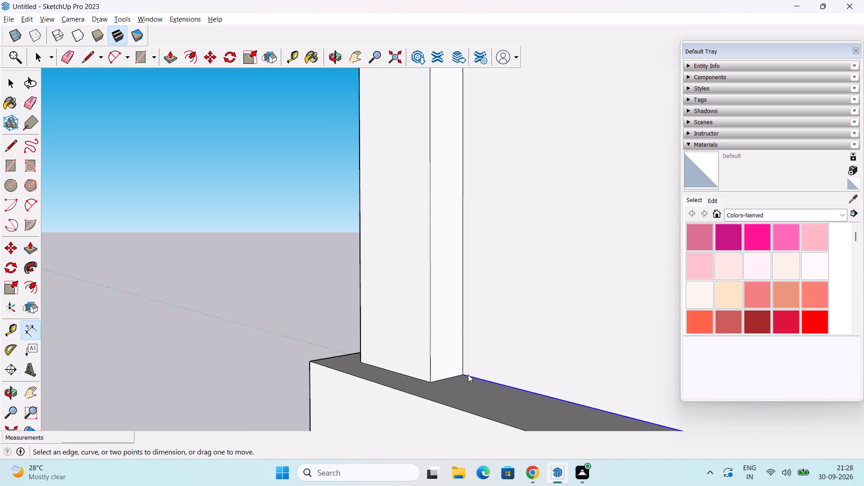
{"action": "scroll", "coordinate": [468, 373], "scroll_direction": "up", "scroll_amount": 2}
{"action": "left_click", "coordinate": [464, 378]}
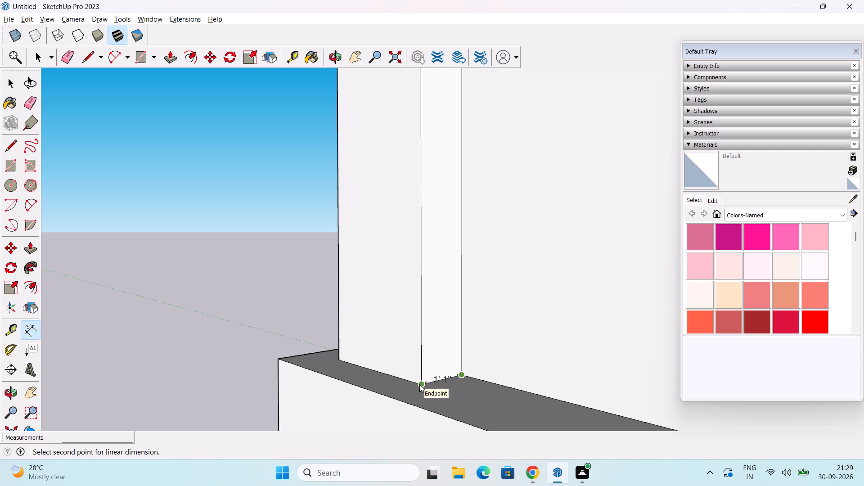
{"action": "key", "text": "Escape"}
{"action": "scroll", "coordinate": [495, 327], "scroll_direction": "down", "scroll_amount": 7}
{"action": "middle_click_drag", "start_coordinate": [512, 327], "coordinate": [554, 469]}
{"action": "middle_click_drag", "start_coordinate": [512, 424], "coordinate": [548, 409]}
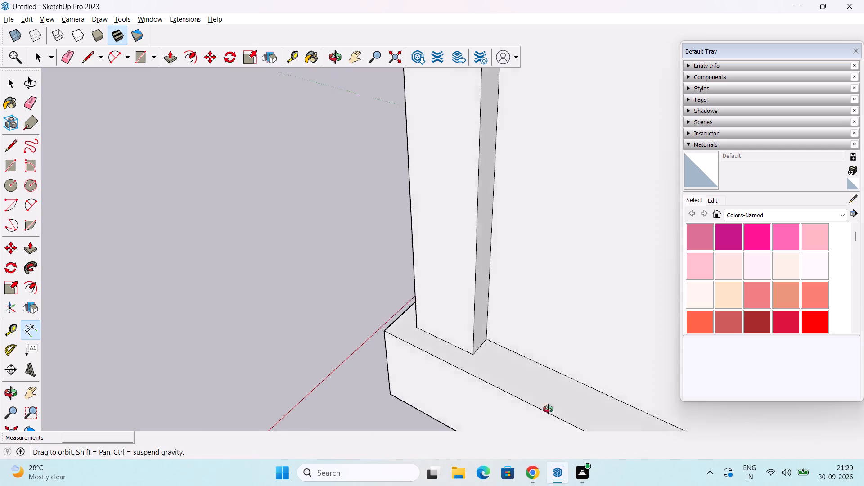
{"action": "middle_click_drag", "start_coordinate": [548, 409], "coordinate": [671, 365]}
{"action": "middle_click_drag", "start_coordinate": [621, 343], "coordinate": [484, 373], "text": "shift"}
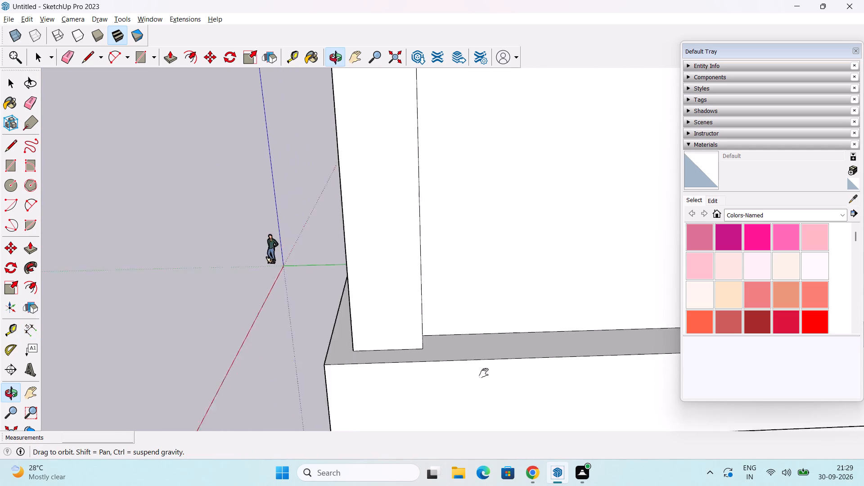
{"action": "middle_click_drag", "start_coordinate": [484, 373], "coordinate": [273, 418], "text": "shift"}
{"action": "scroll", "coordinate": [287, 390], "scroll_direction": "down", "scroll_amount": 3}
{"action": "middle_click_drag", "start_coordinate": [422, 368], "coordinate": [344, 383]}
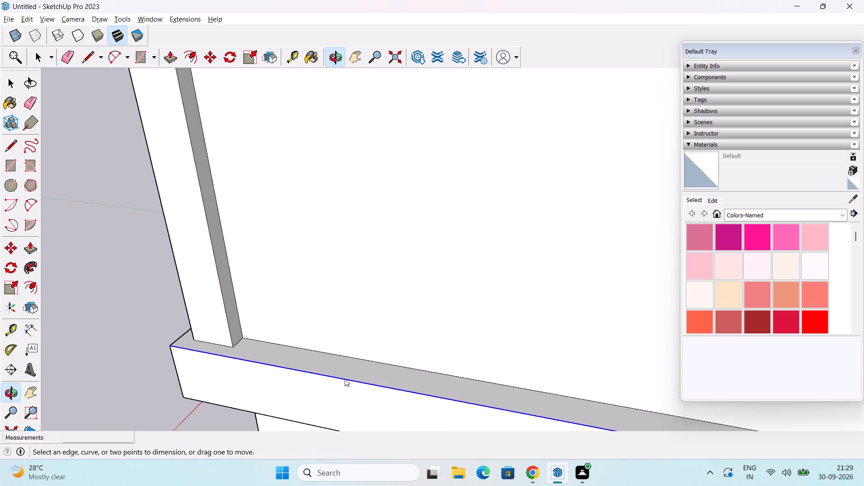
Pull the adjacent upper wall panel beside the corner post outward by 3".
{"action": "key", "text": "p"}
{"action": "left_click", "coordinate": [473, 304]}
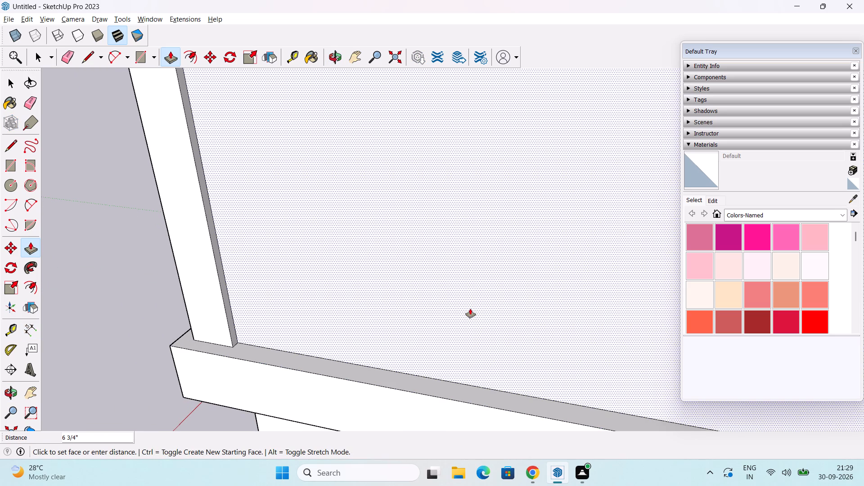
{"action": "key", "text": "3"}
{"action": "key", "text": "shift+quotedbl"}
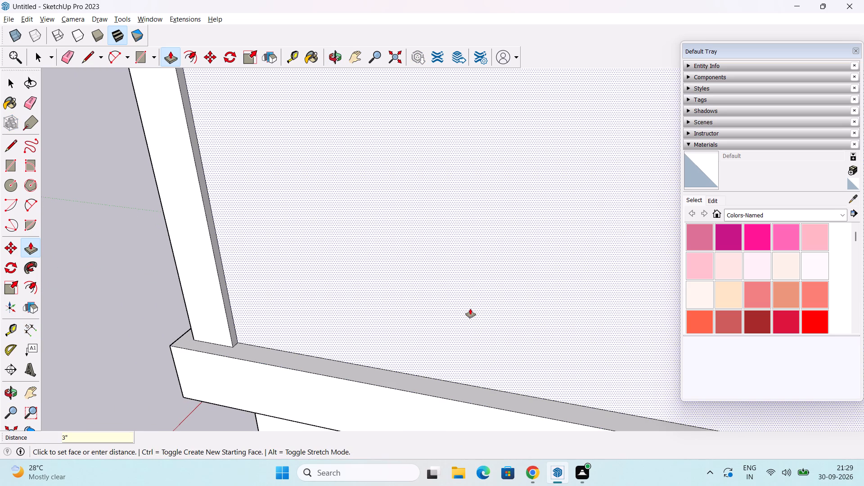
{"action": "key", "text": "Return"}
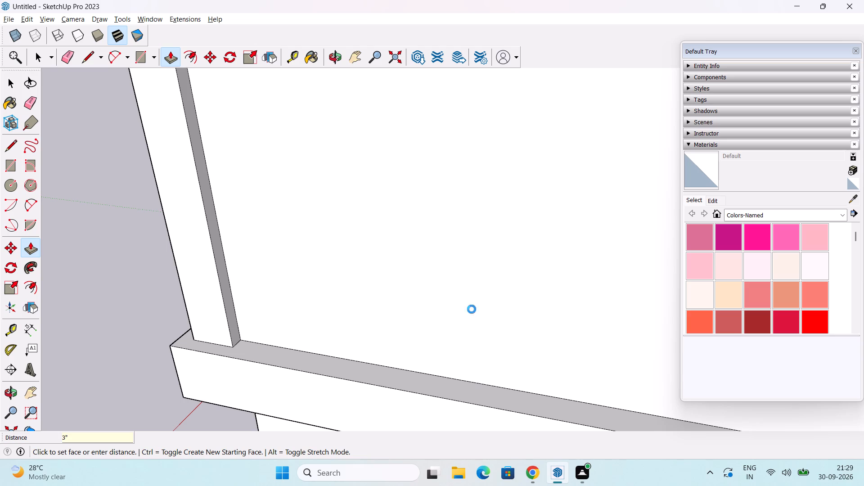
{"action": "key", "text": "space"}
Measure the corner post's projection from the adjacent upper wall panel along its base edge on the ledge.
{"action": "middle_click_drag", "start_coordinate": [353, 297], "coordinate": [235, 298]}
{"action": "scroll", "coordinate": [285, 271], "scroll_direction": "up", "scroll_amount": 3}
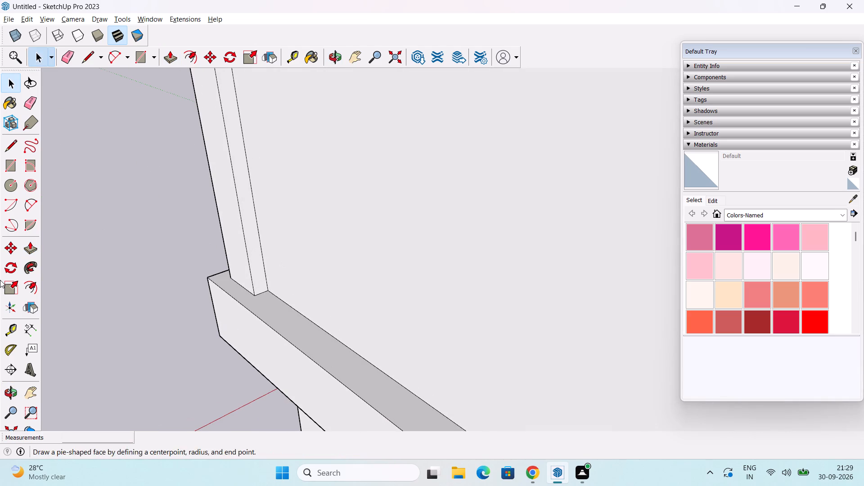
{"action": "left_click", "coordinate": [31, 331]}
{"action": "scroll", "coordinate": [284, 242], "scroll_direction": "up", "scroll_amount": 9}
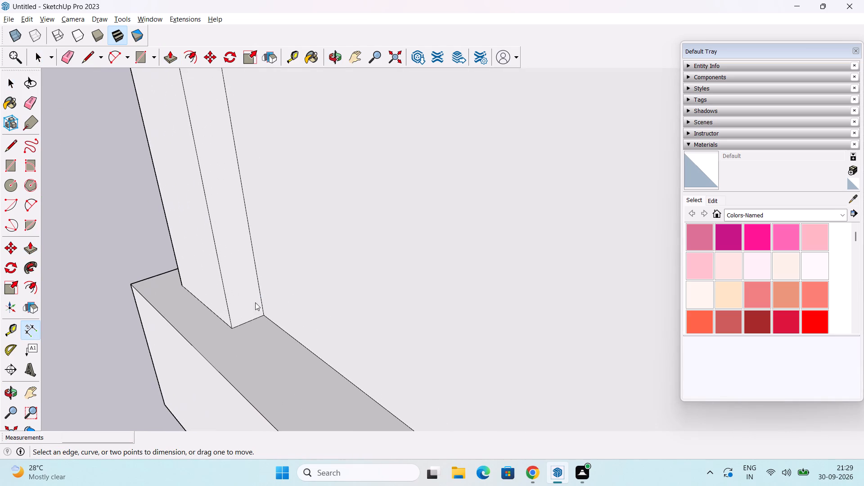
{"action": "left_click", "coordinate": [264, 313]}
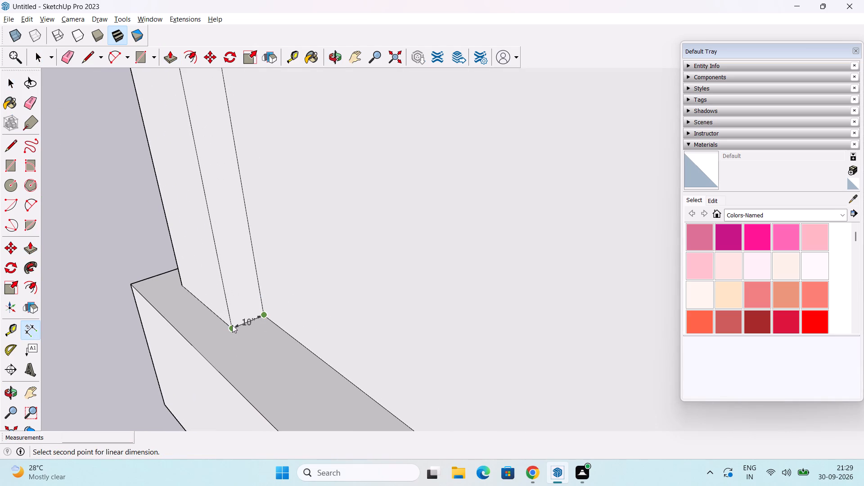
{"action": "left_click", "coordinate": [232, 325]}
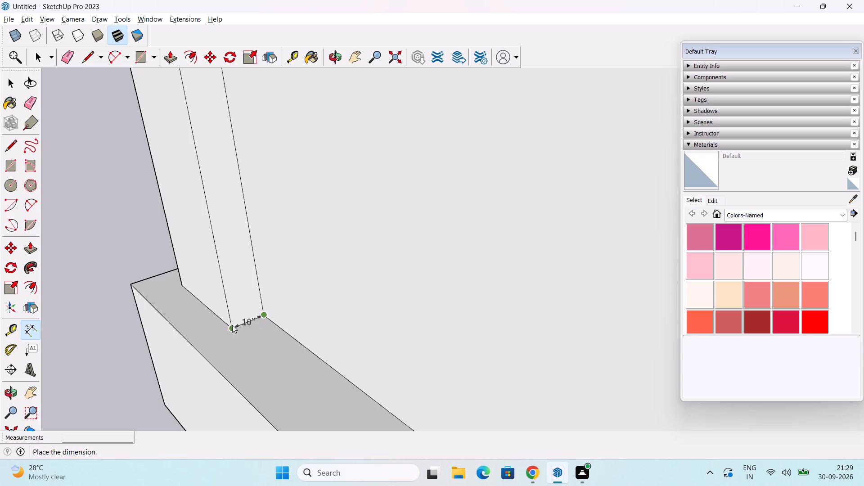
{"action": "key", "text": "Escape"}
Offset the outline of the first upper wall panel, between the full-height pier and the corner post, inward by 1'.
{"action": "scroll", "coordinate": [232, 316], "scroll_direction": "down", "scroll_amount": 15}
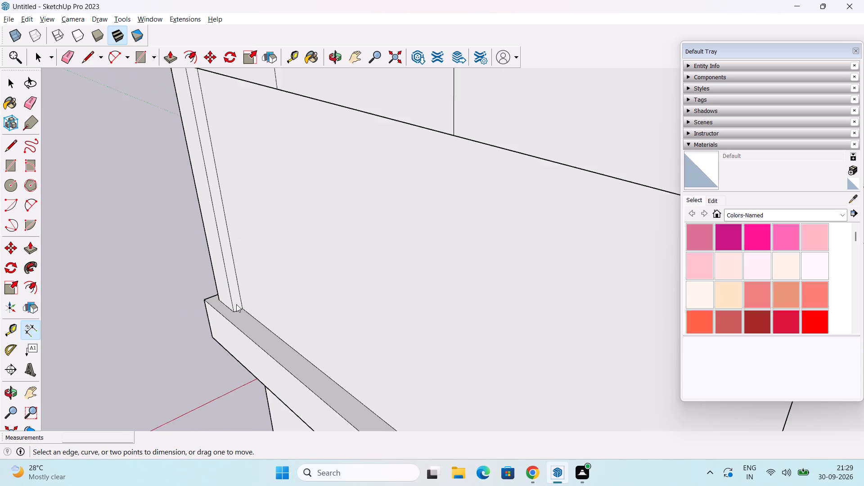
{"action": "middle_click_drag", "start_coordinate": [236, 304], "coordinate": [532, 294]}
{"action": "middle_click_drag", "start_coordinate": [352, 347], "coordinate": [550, 337]}
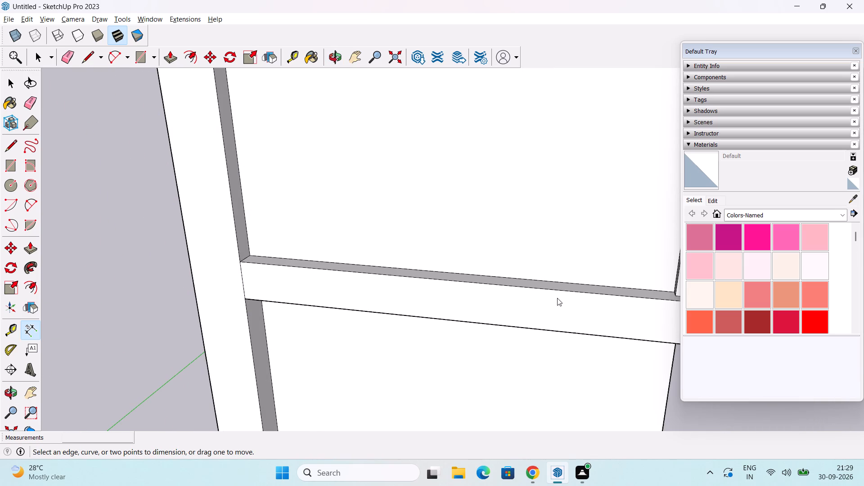
{"action": "middle_click_drag", "start_coordinate": [549, 213], "coordinate": [468, 298]}
{"action": "scroll", "coordinate": [488, 283], "scroll_direction": "down", "scroll_amount": 2}
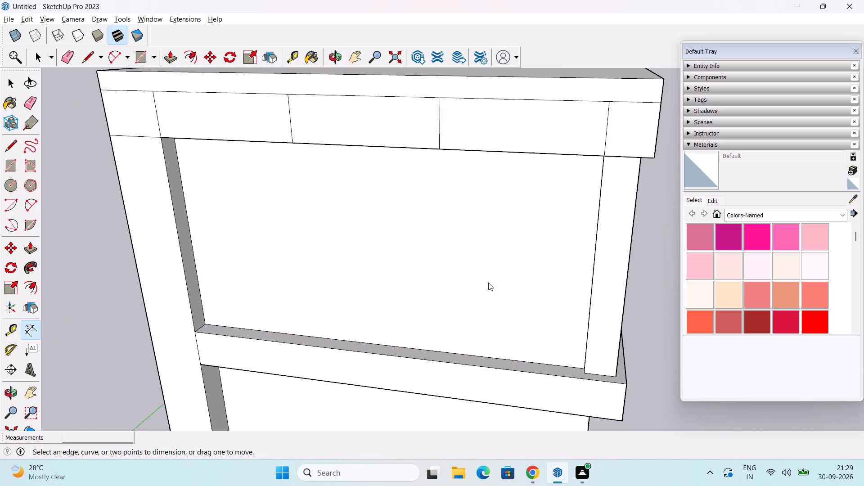
{"action": "scroll", "coordinate": [488, 283], "scroll_direction": "down", "scroll_amount": 1}
{"action": "middle_click_drag", "start_coordinate": [511, 324], "coordinate": [652, 238]}
{"action": "scroll", "coordinate": [545, 240], "scroll_direction": "up", "scroll_amount": 2}
{"action": "middle_click_drag", "start_coordinate": [545, 233], "coordinate": [455, 252]}
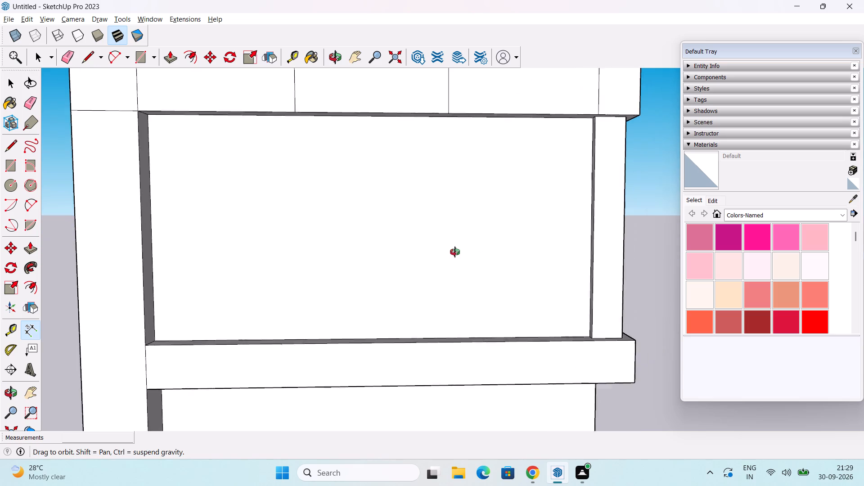
{"action": "middle_click_drag", "start_coordinate": [455, 252], "coordinate": [450, 252]}
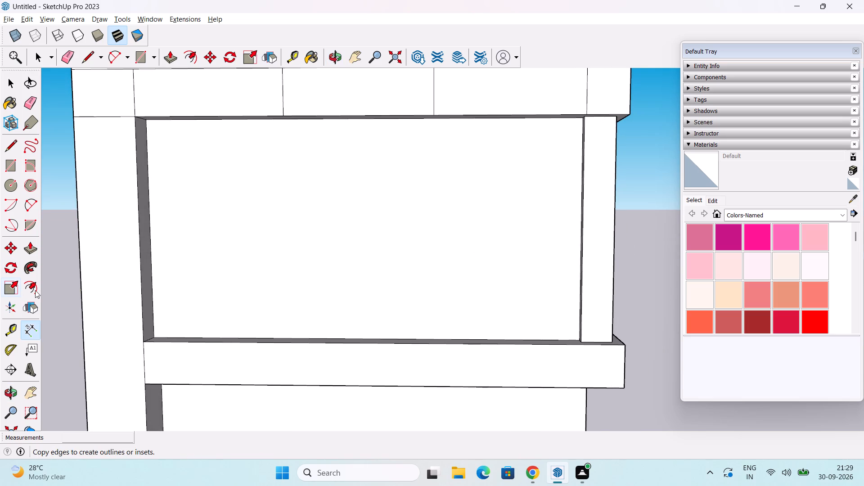
{"action": "left_click", "coordinate": [35, 290]}
{"action": "left_click", "coordinate": [157, 247]}
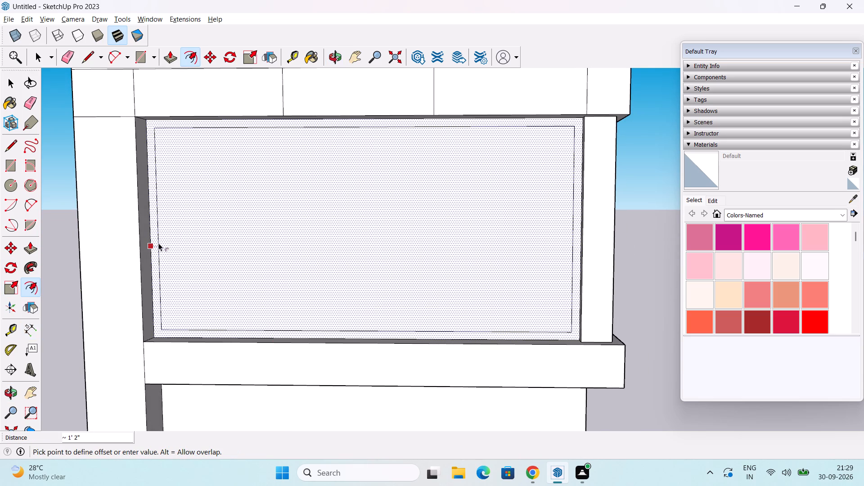
{"action": "type", "text": "1'"}
{"action": "key", "text": "Return"}
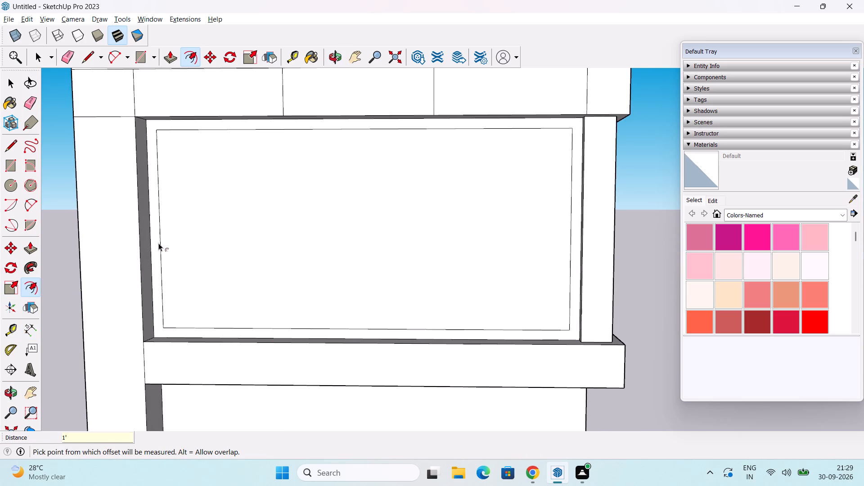
Offset the outline of the adjacent upper wall panel across the corner post inward by the same 1'.
{"action": "scroll", "coordinate": [256, 244], "scroll_direction": "up", "scroll_amount": 1}
{"action": "middle_click_drag", "start_coordinate": [256, 244], "coordinate": [368, 280]}
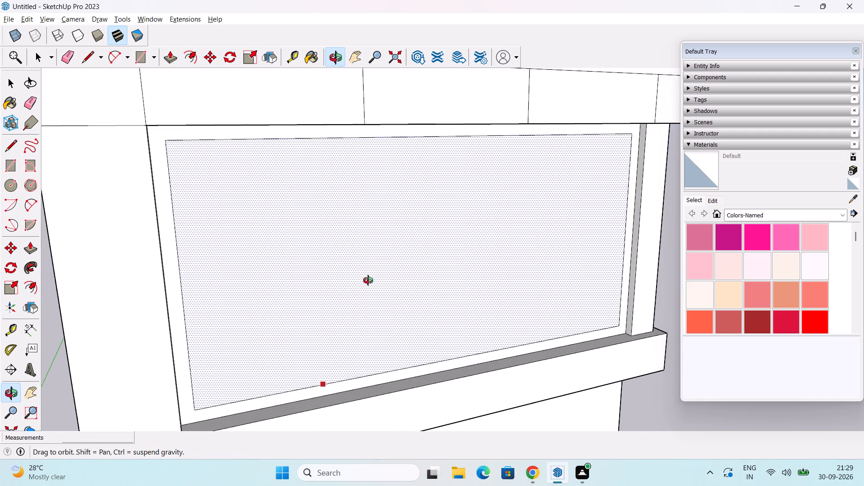
{"action": "middle_click_drag", "start_coordinate": [368, 280], "coordinate": [333, 281]}
{"action": "scroll", "coordinate": [387, 261], "scroll_direction": "down", "scroll_amount": 1}
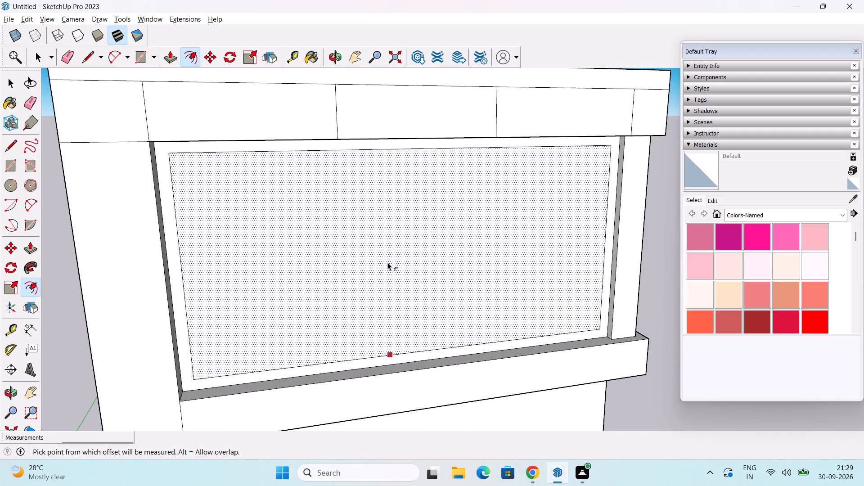
{"action": "middle_click_drag", "start_coordinate": [387, 262], "coordinate": [0, 209]}
{"action": "double_click", "coordinate": [447, 218]}
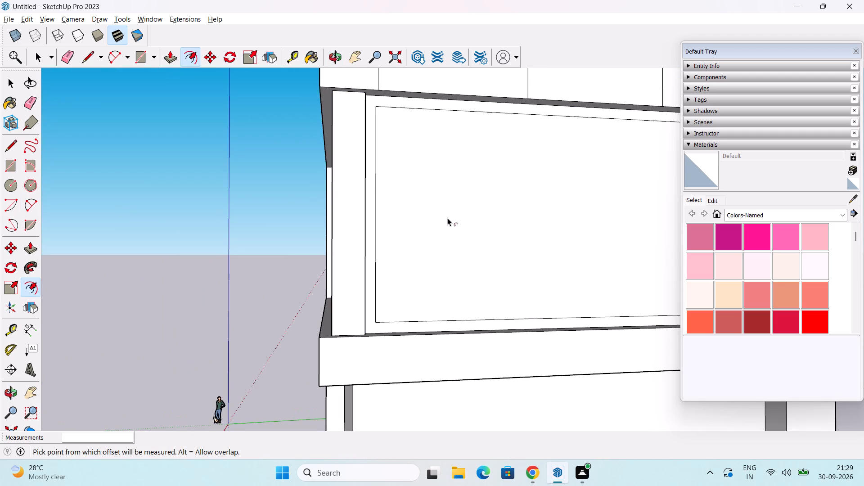
{"action": "key", "text": "space"}
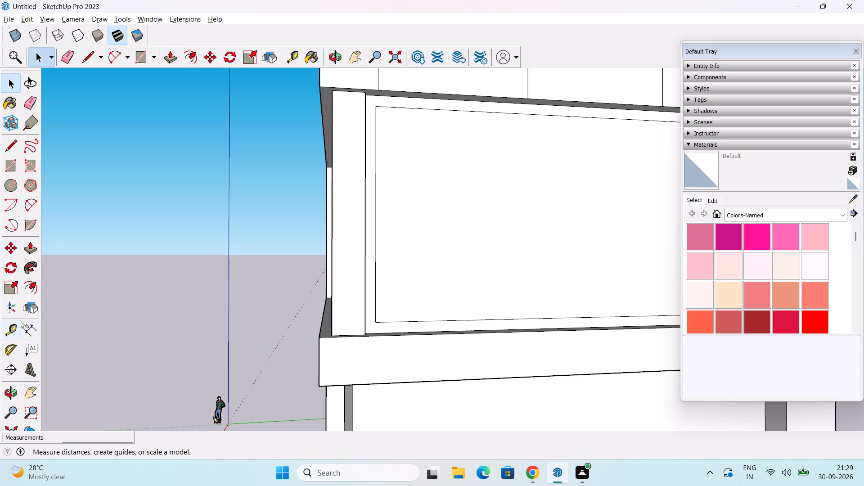
Measure the width of the inset border beside the corner post on the adjacent upper wall panel.
{"action": "left_click", "coordinate": [34, 332]}
{"action": "scroll", "coordinate": [276, 326], "scroll_direction": "up", "scroll_amount": 5}
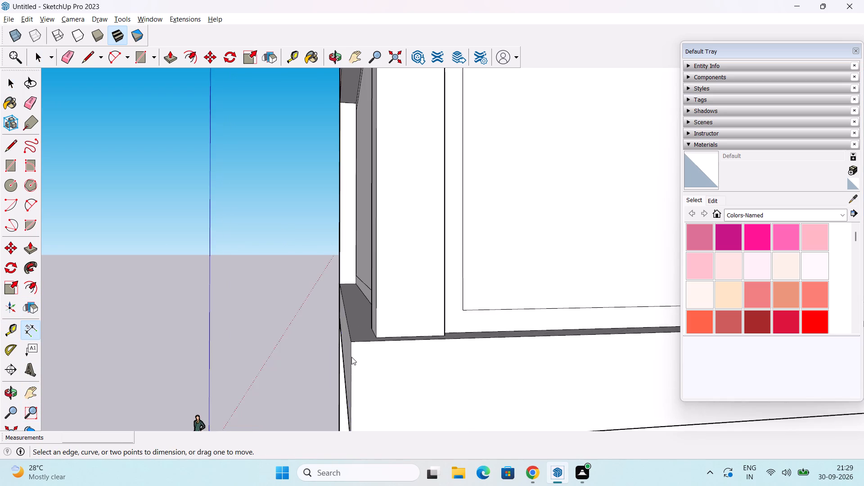
{"action": "middle_click_drag", "start_coordinate": [343, 355], "coordinate": [151, 382]}
{"action": "left_click", "coordinate": [173, 331]}
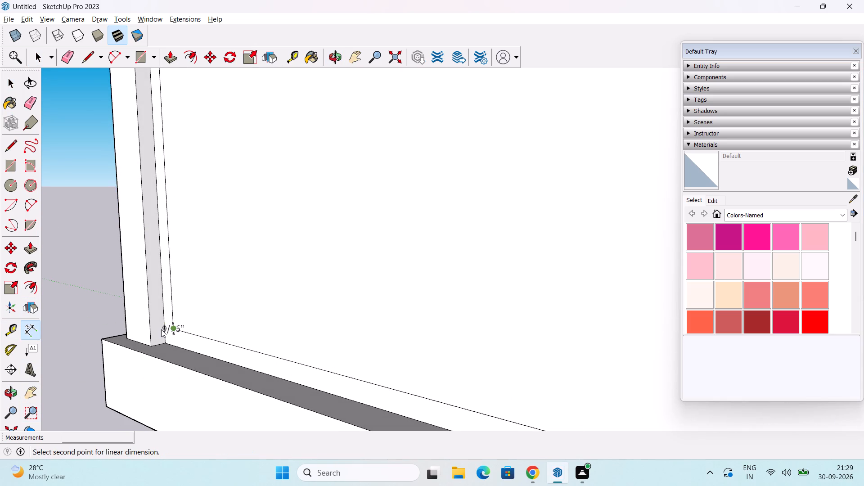
{"action": "scroll", "coordinate": [165, 329], "scroll_direction": "up", "scroll_amount": 7}
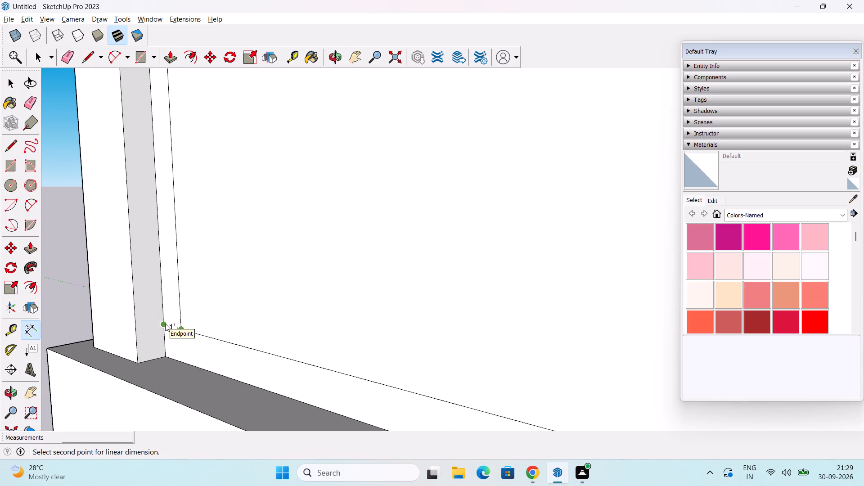
{"action": "left_click", "coordinate": [165, 323]}
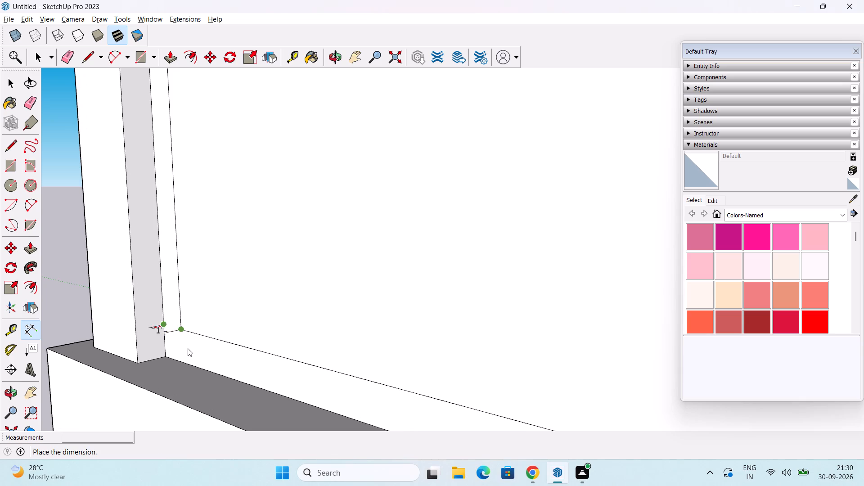
{"action": "key", "text": "Escape"}
Pull the border frame around the first upper wall panel outward by 5".
{"action": "scroll", "coordinate": [139, 333], "scroll_direction": "down", "scroll_amount": 7}
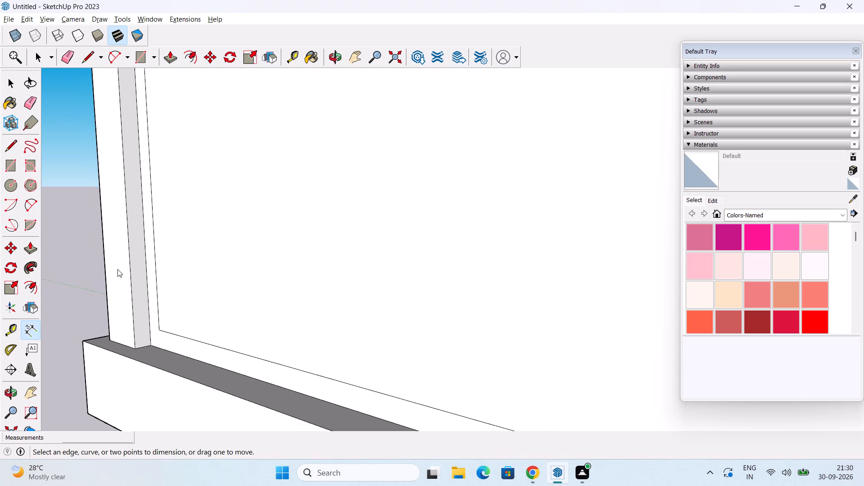
{"action": "middle_click_drag", "start_coordinate": [117, 267], "coordinate": [721, 331]}
{"action": "scroll", "coordinate": [407, 314], "scroll_direction": "down", "scroll_amount": 12}
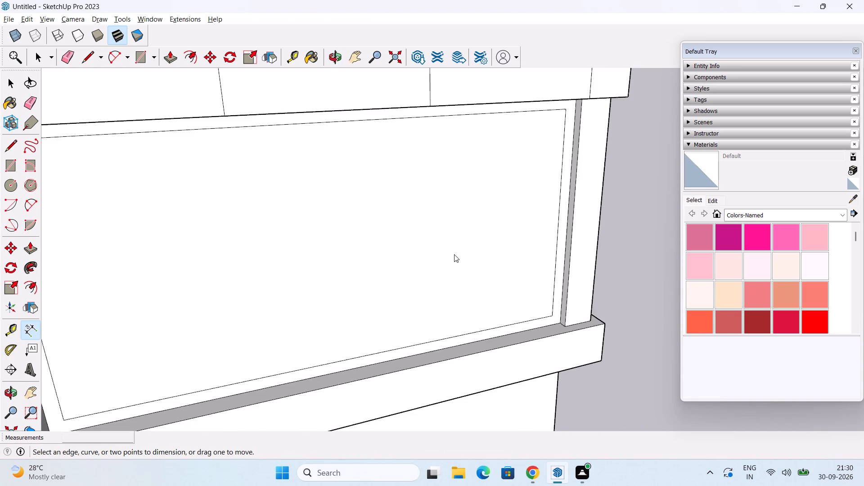
{"action": "scroll", "coordinate": [454, 254], "scroll_direction": "down", "scroll_amount": 4}
{"action": "middle_click_drag", "start_coordinate": [460, 248], "coordinate": [415, 177]}
{"action": "scroll", "coordinate": [484, 223], "scroll_direction": "down", "scroll_amount": 5}
{"action": "middle_click_drag", "start_coordinate": [492, 242], "coordinate": [443, 240]}
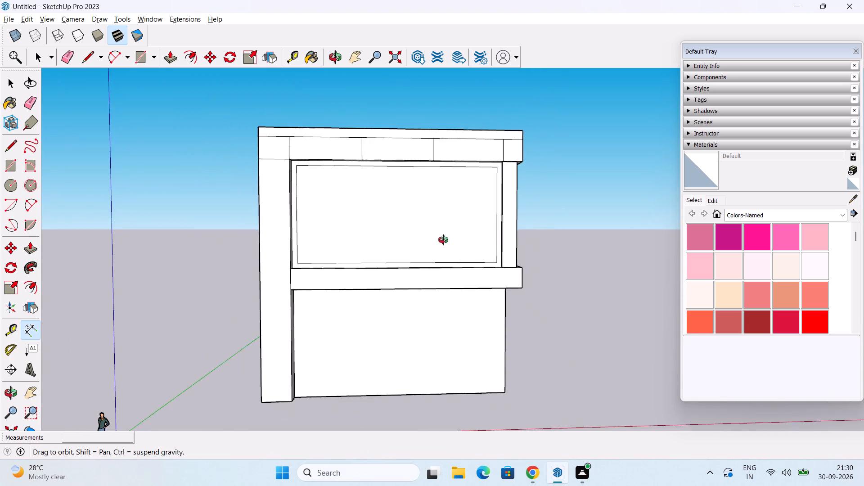
{"action": "middle_click_drag", "start_coordinate": [443, 240], "coordinate": [431, 240]}
{"action": "middle_click_drag", "start_coordinate": [496, 271], "coordinate": [389, 363], "text": "shift"}
{"action": "scroll", "coordinate": [389, 359], "scroll_direction": "down", "scroll_amount": 1}
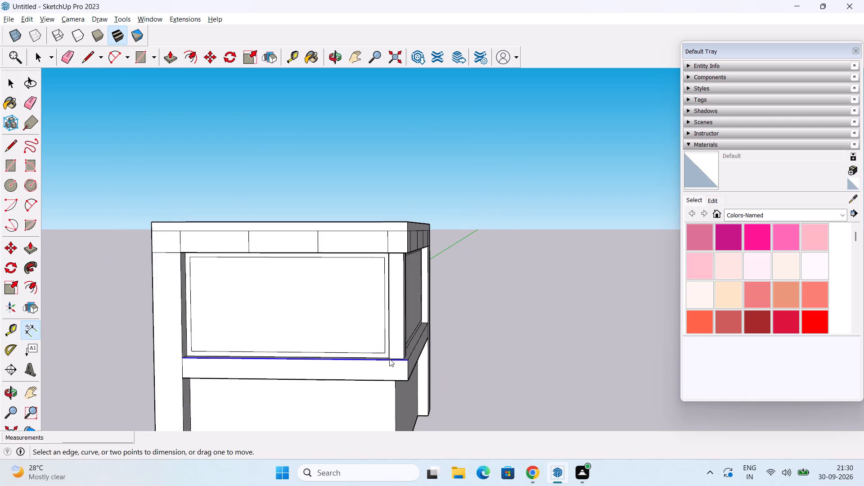
{"action": "scroll", "coordinate": [389, 359], "scroll_direction": "down", "scroll_amount": 1}
{"action": "middle_click_drag", "start_coordinate": [393, 354], "coordinate": [388, 356]}
{"action": "scroll", "coordinate": [348, 310], "scroll_direction": "up", "scroll_amount": 6}
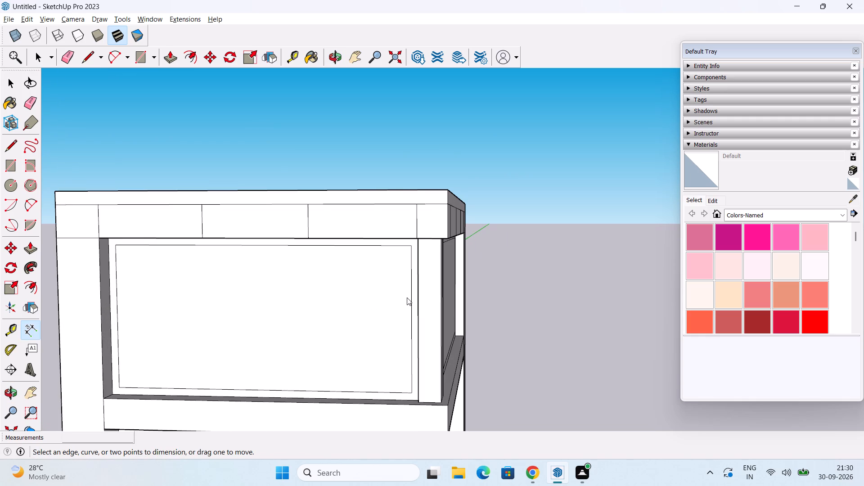
{"action": "key", "text": "p"}
{"action": "middle_click_drag", "start_coordinate": [430, 285], "coordinate": [484, 328]}
{"action": "scroll", "coordinate": [439, 341], "scroll_direction": "up", "scroll_amount": 4}
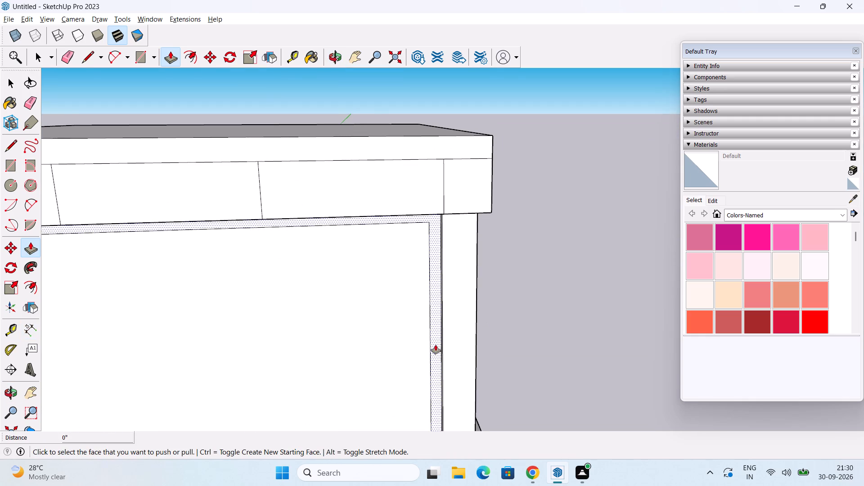
{"action": "left_click", "coordinate": [437, 348]}
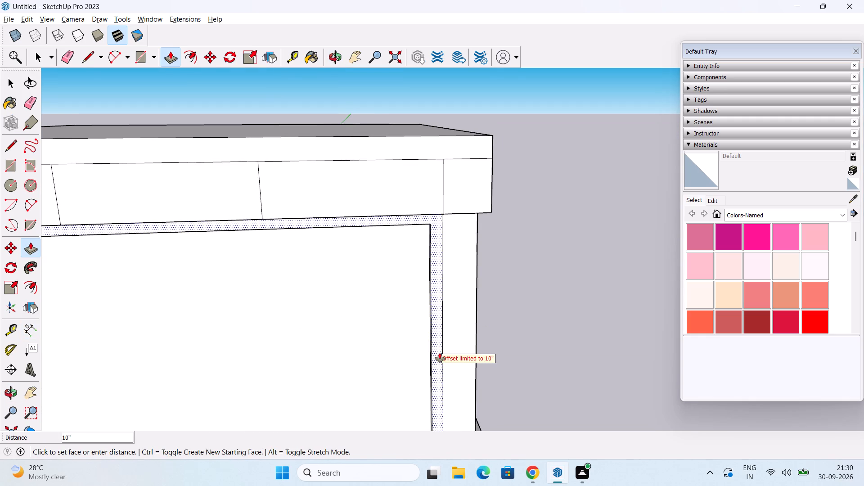
{"action": "key", "text": "6"}
{"action": "key", "text": "BackSpace"}
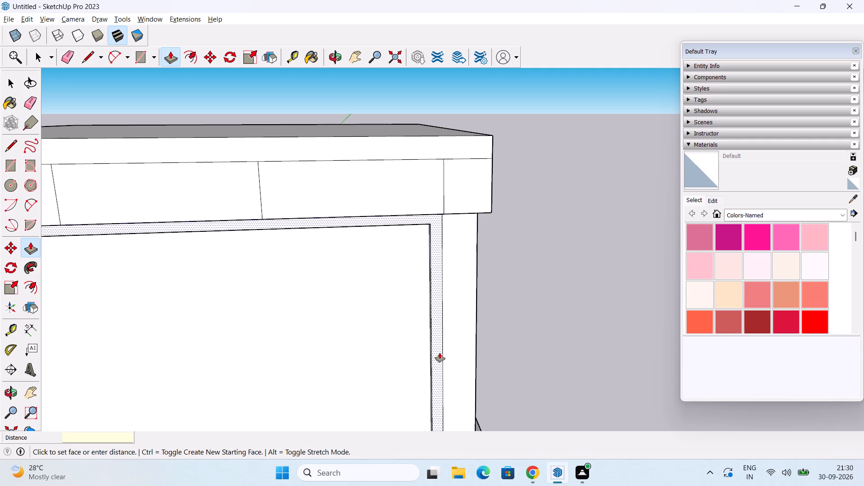
{"action": "key", "text": "5"}
{"action": "key", "text": "shift+quotedbl"}
{"action": "key", "text": "Return"}
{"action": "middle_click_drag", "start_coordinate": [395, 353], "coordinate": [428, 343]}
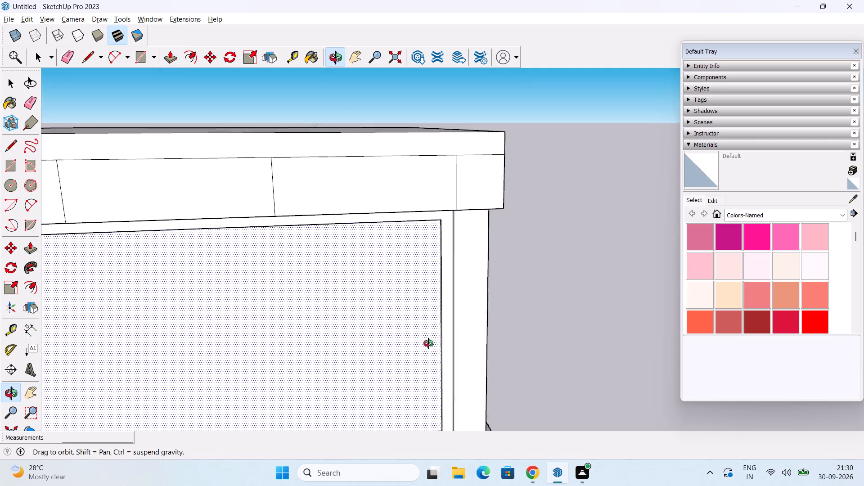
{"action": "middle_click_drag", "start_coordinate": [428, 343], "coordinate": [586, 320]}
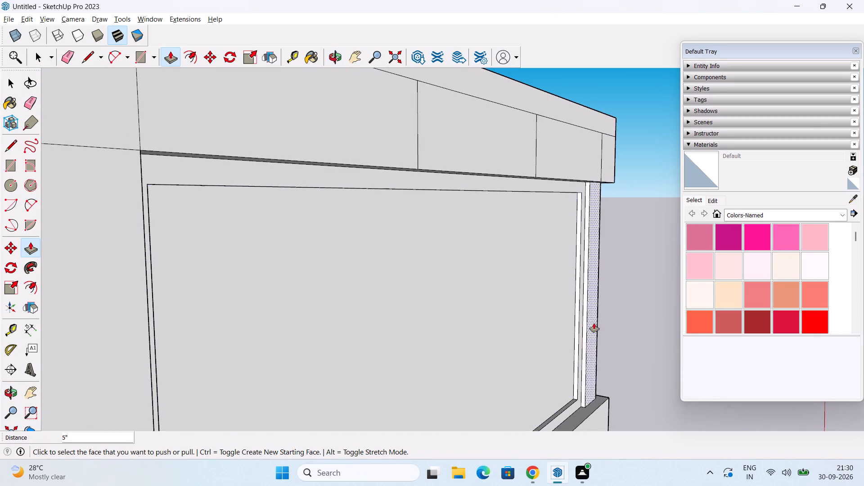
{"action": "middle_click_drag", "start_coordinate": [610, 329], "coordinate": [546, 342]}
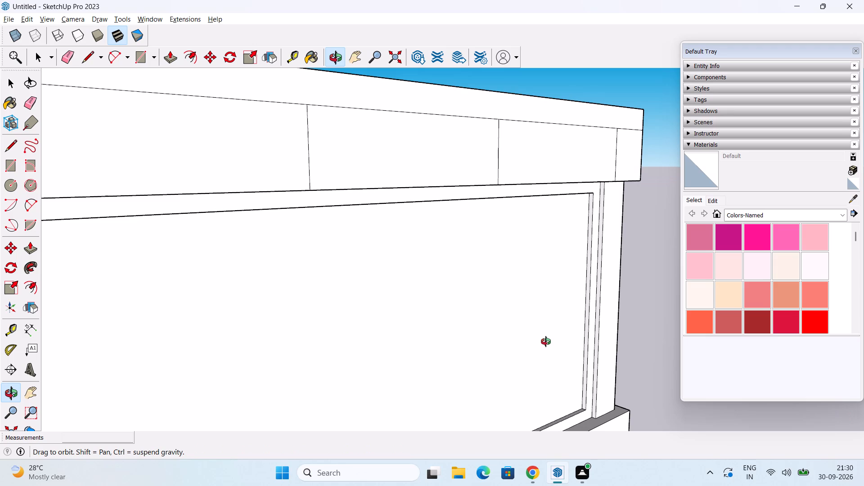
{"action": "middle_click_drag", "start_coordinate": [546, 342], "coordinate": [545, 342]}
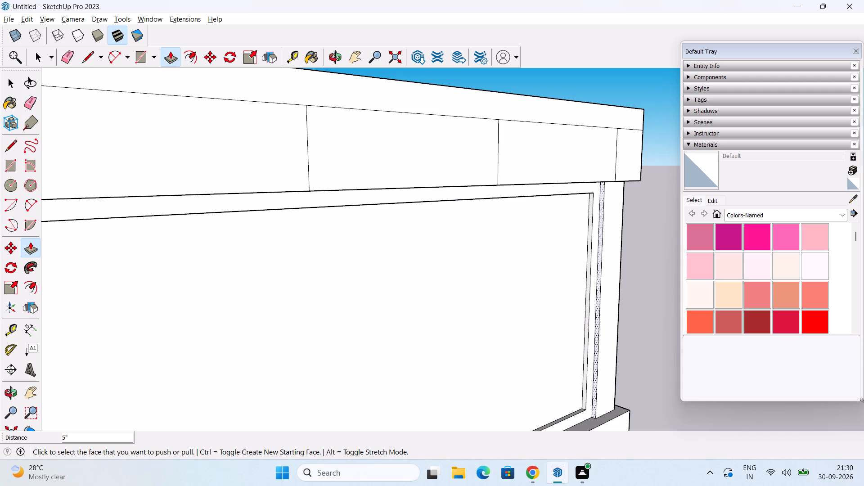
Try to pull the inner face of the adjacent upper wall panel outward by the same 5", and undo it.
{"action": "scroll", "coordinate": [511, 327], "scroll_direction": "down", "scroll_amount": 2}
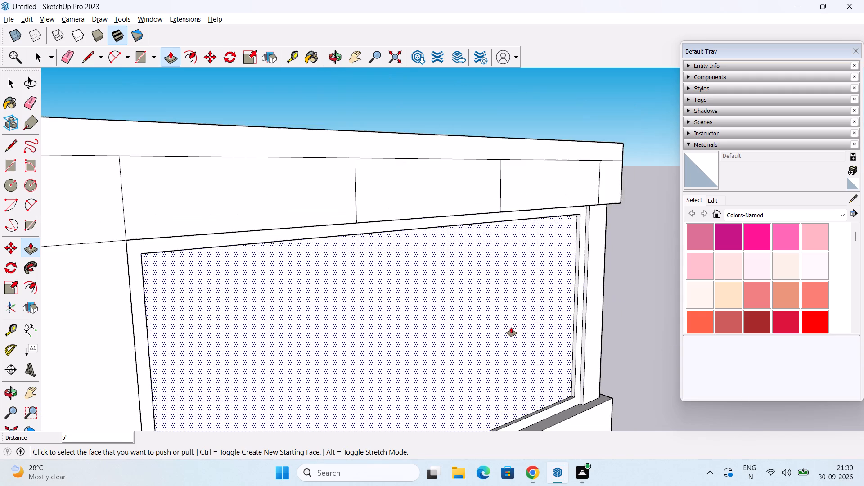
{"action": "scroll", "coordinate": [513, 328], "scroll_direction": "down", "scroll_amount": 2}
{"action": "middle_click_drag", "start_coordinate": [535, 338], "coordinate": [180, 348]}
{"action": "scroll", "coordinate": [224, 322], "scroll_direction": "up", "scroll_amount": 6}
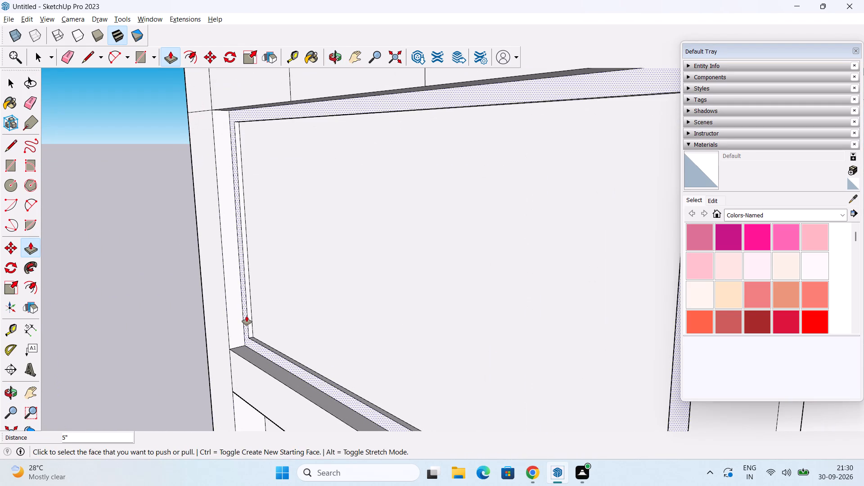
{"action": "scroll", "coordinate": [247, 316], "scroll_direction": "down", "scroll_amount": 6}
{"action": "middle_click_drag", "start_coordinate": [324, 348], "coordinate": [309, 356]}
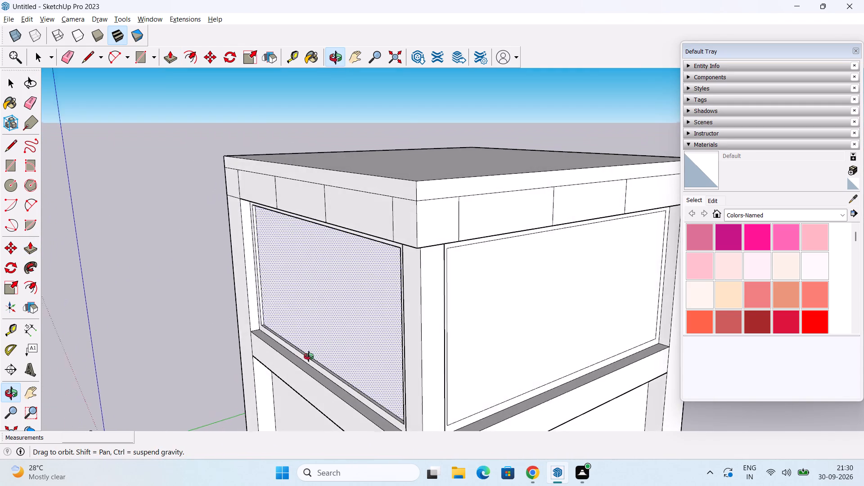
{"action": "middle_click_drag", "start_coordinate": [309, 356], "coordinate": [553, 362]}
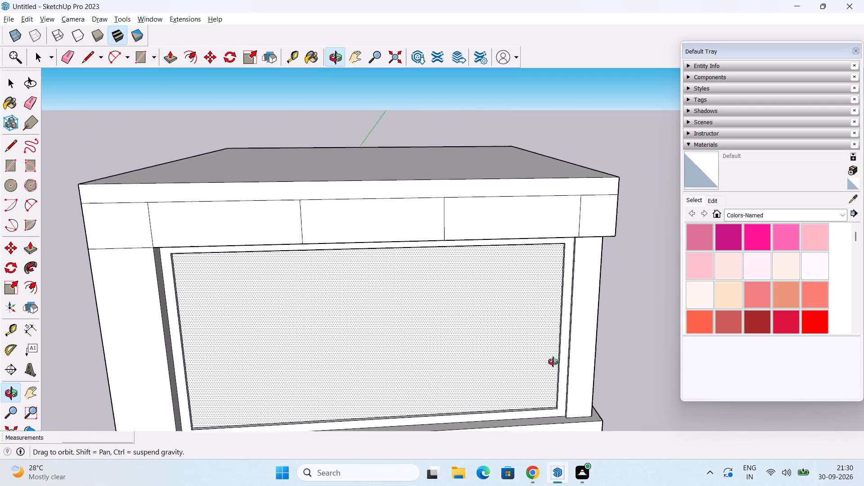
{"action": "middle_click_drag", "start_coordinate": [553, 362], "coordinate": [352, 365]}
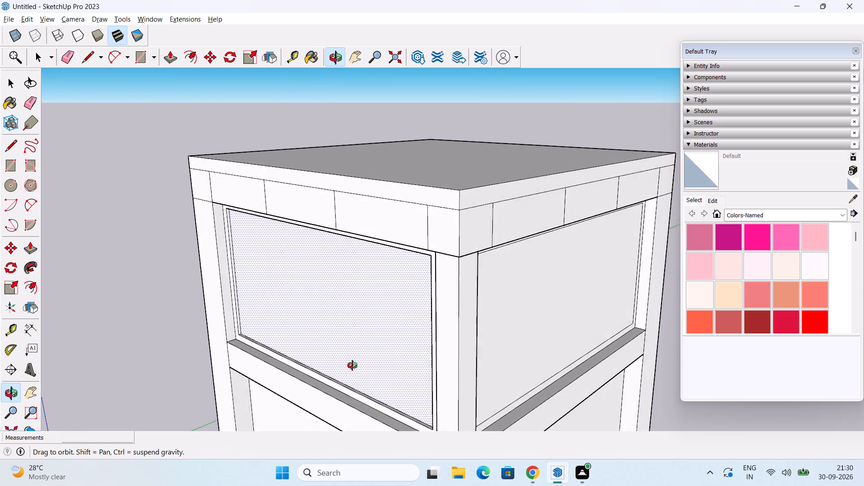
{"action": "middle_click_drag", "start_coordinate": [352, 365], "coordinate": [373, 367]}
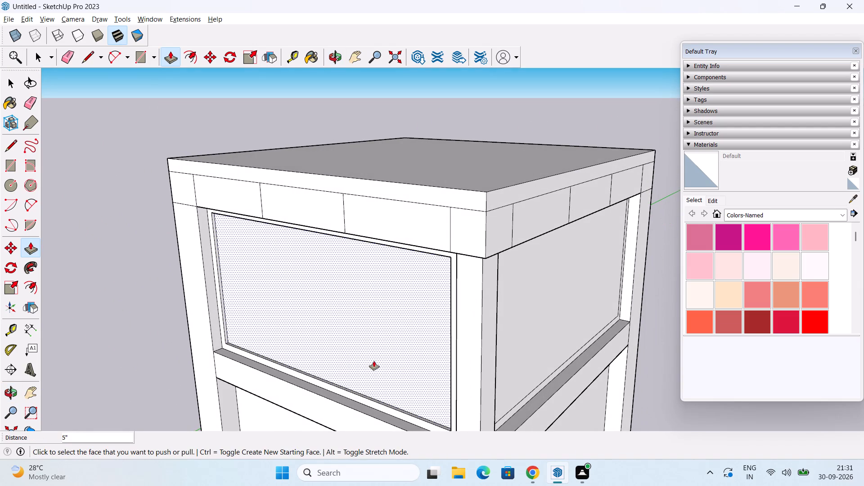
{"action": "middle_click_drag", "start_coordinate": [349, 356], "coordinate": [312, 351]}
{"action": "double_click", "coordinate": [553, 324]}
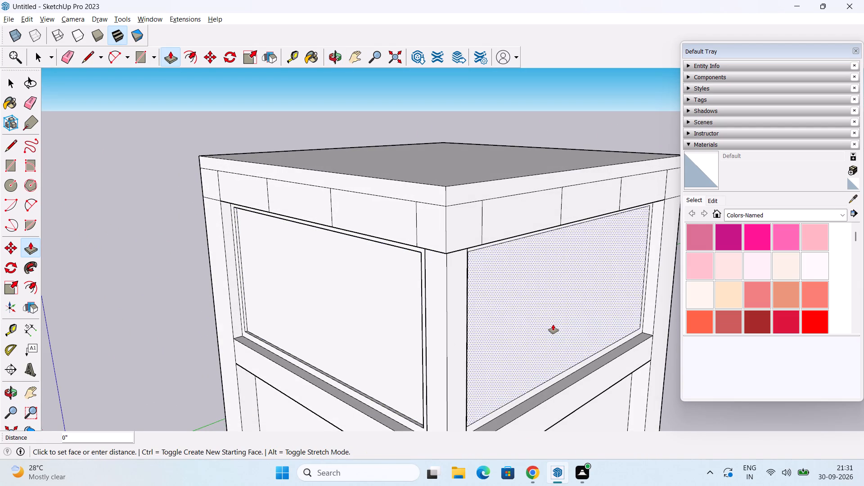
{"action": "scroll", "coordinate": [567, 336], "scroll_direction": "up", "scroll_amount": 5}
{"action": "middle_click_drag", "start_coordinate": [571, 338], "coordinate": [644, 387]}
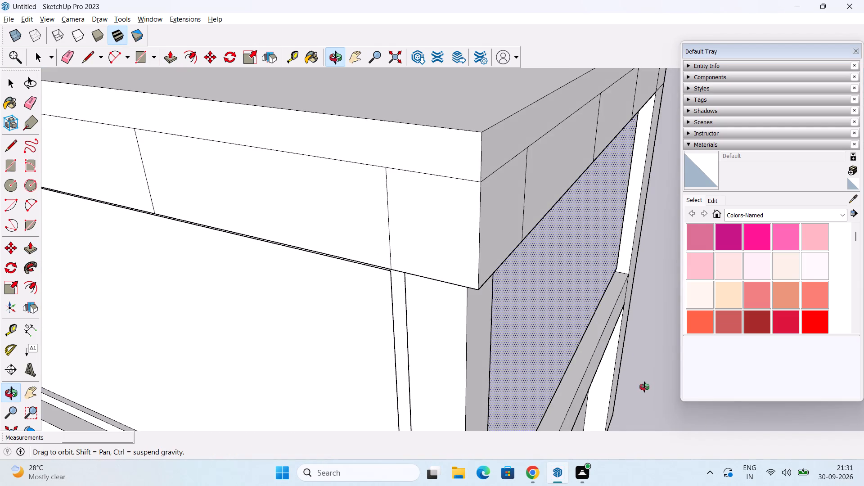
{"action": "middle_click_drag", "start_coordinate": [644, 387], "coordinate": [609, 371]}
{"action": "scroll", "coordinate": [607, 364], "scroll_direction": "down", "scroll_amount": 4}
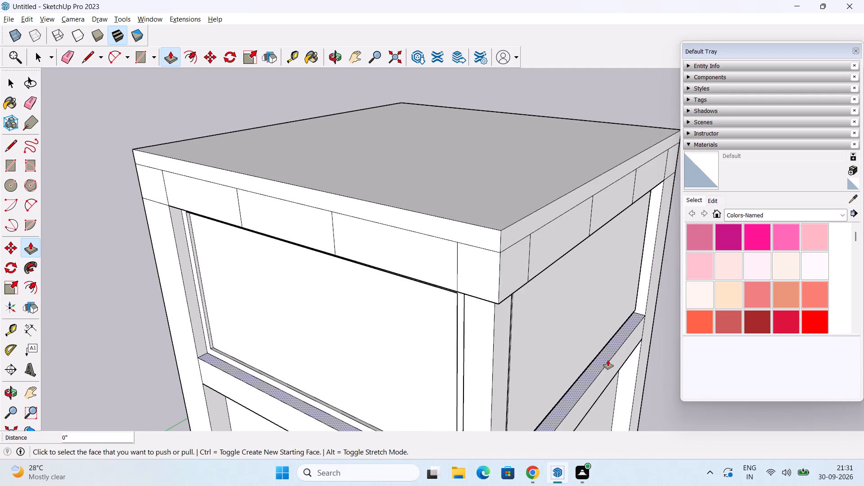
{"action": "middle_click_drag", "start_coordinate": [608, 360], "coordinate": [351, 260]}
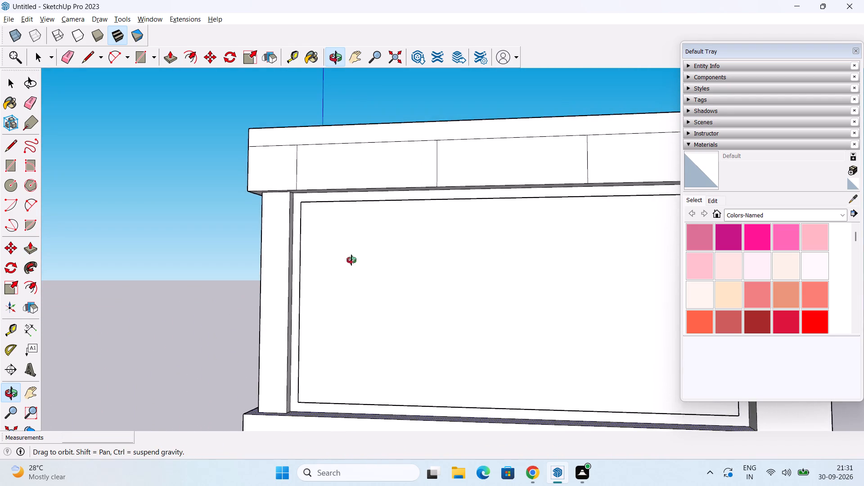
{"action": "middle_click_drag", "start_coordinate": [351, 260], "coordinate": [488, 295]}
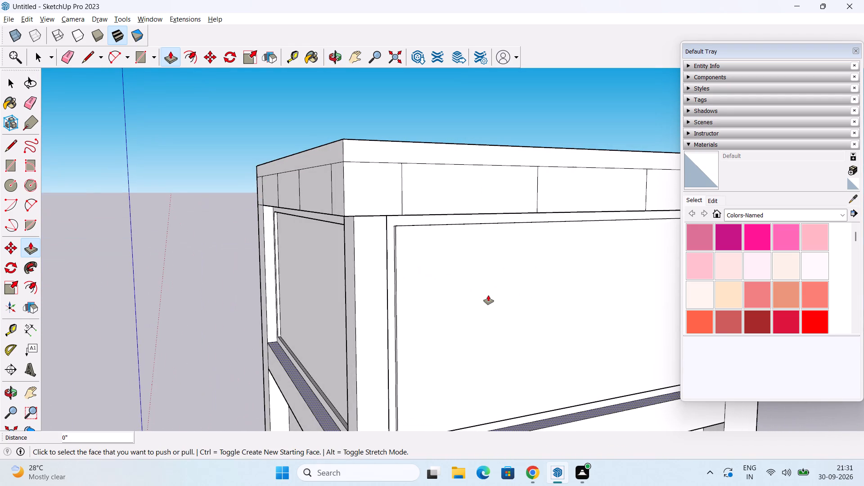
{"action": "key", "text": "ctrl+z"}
Pull the border frame around the adjacent upper wall panel outward by the same 5".
{"action": "double_click", "coordinate": [392, 265]}
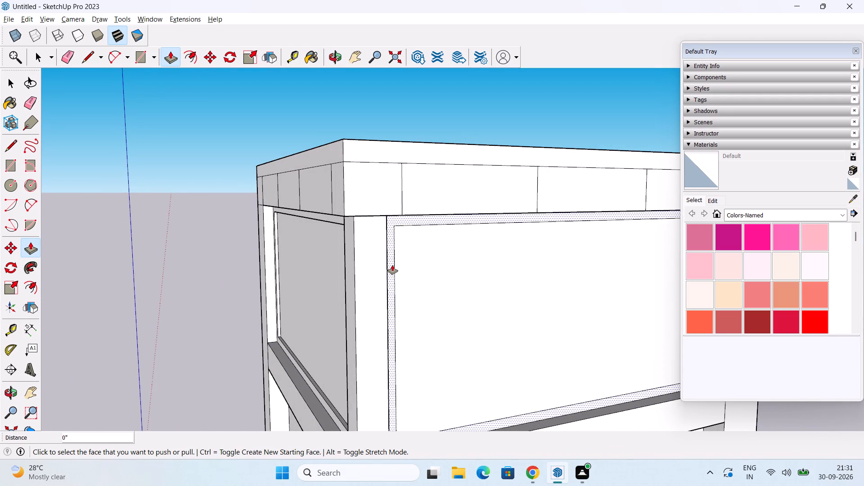
{"action": "scroll", "coordinate": [411, 276], "scroll_direction": "down", "scroll_amount": 2}
{"action": "middle_click_drag", "start_coordinate": [434, 296], "coordinate": [603, 384]}
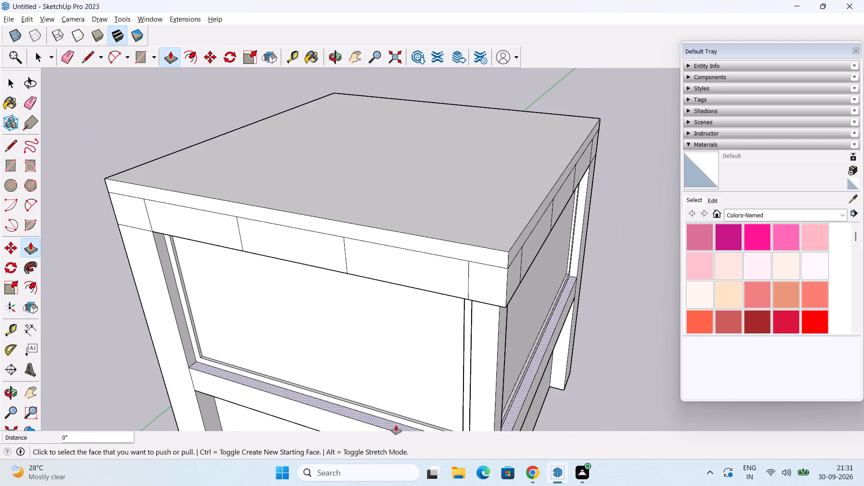
{"action": "scroll", "coordinate": [396, 423], "scroll_direction": "up", "scroll_amount": 2}
{"action": "middle_click_drag", "start_coordinate": [396, 401], "coordinate": [408, 290], "text": "shift"}
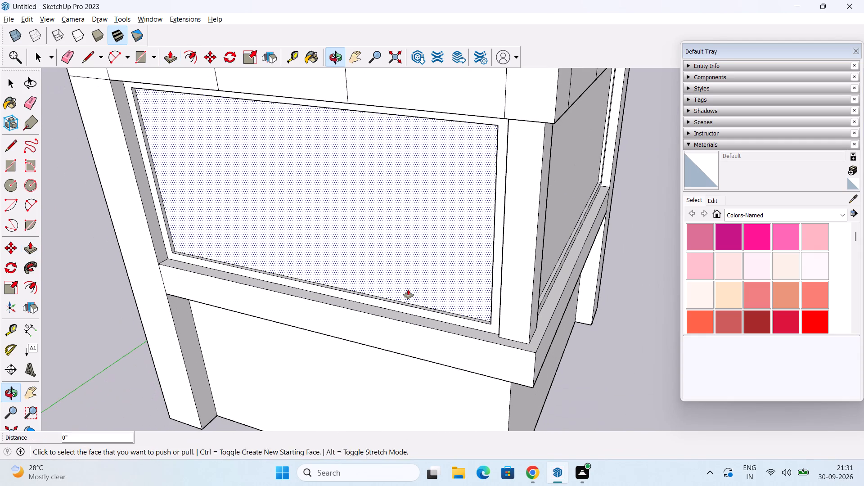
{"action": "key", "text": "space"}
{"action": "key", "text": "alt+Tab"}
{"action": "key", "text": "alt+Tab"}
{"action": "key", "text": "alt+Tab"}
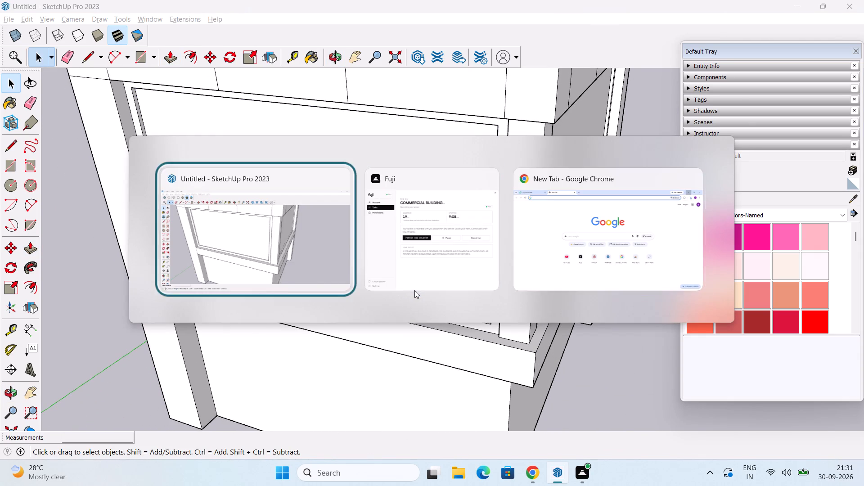
Draw a line from the first panel border's lower inner corner 1' to its outer edge, and 5" across its side to the corner post.
{"action": "scroll", "coordinate": [429, 320], "scroll_direction": "up", "scroll_amount": 2}
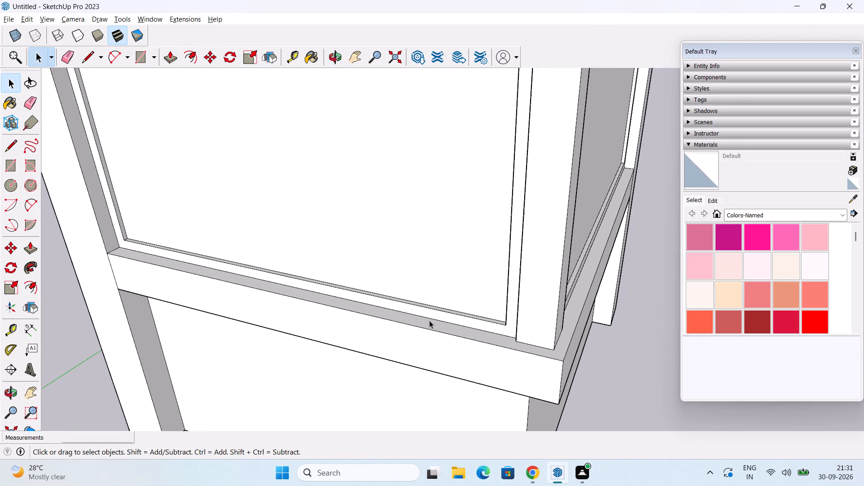
{"action": "middle_click_drag", "start_coordinate": [429, 320], "coordinate": [440, 355]}
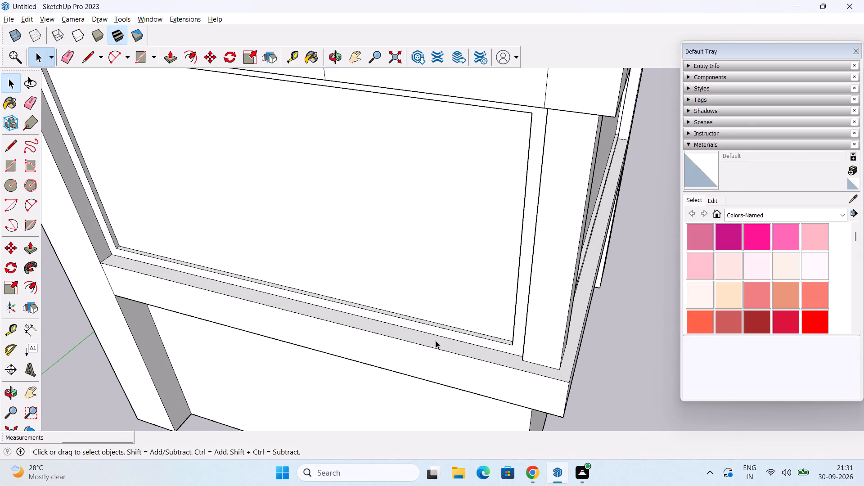
{"action": "middle_click_drag", "start_coordinate": [454, 342], "coordinate": [472, 320]}
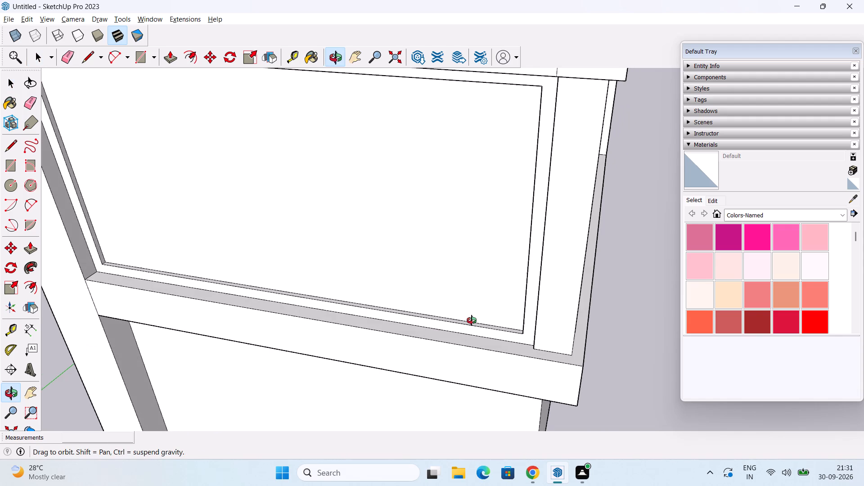
{"action": "middle_click_drag", "start_coordinate": [472, 320], "coordinate": [476, 325]}
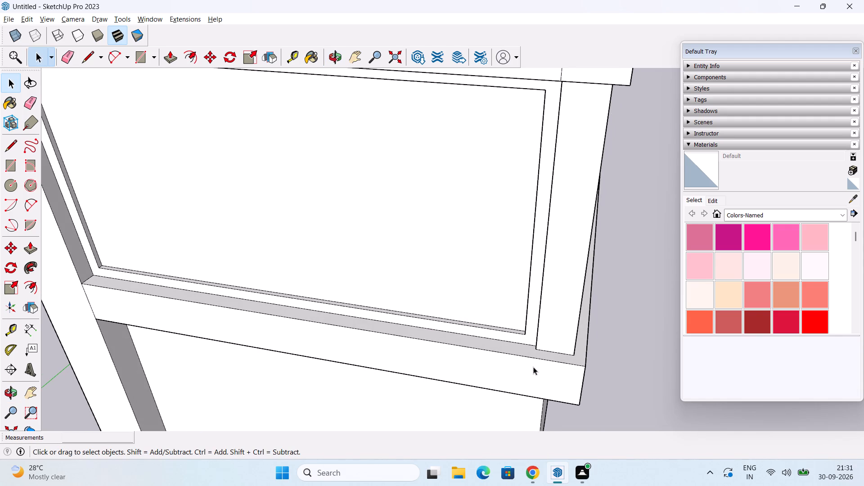
{"action": "middle_click_drag", "start_coordinate": [538, 365], "coordinate": [538, 358]}
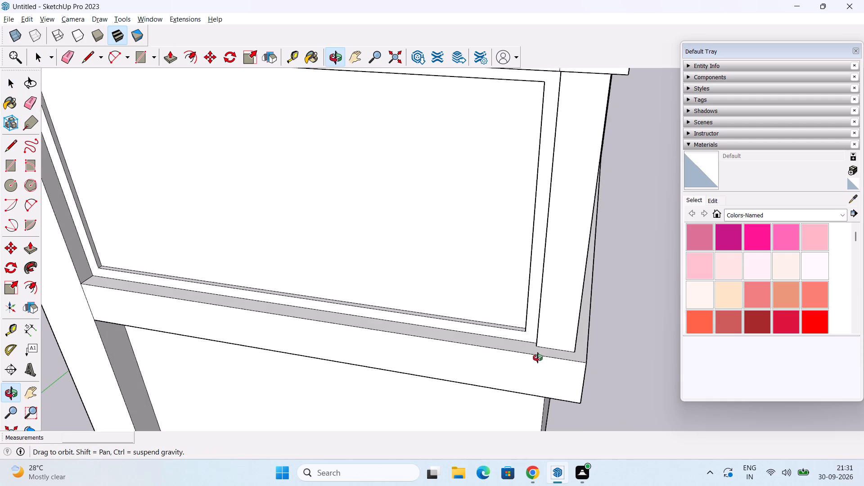
{"action": "middle_click_drag", "start_coordinate": [538, 358], "coordinate": [537, 307]}
{"action": "scroll", "coordinate": [535, 306], "scroll_direction": "up", "scroll_amount": 2}
{"action": "middle_click_drag", "start_coordinate": [541, 337], "coordinate": [543, 319]}
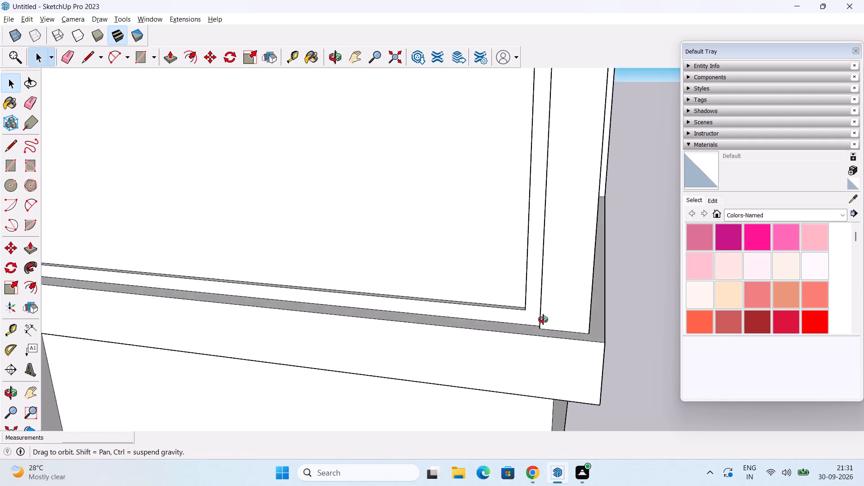
{"action": "middle_click_drag", "start_coordinate": [543, 319], "coordinate": [549, 276]}
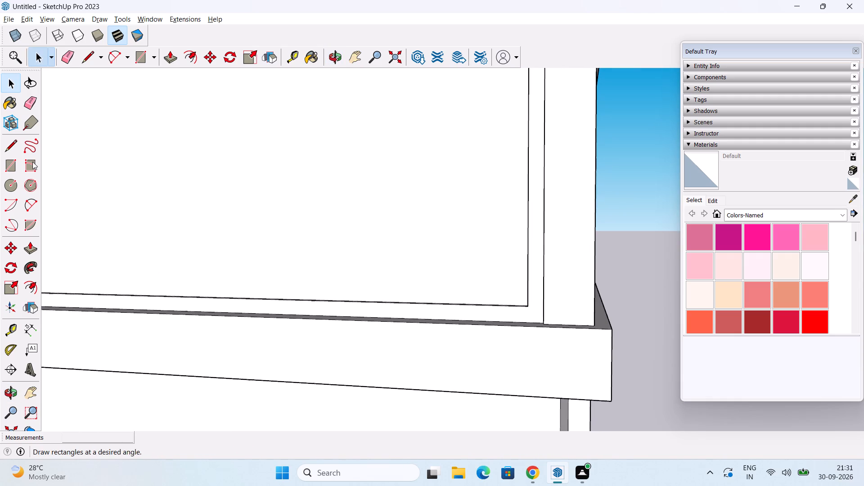
{"action": "left_click_drag", "start_coordinate": [8, 147], "coordinate": [13, 148]}
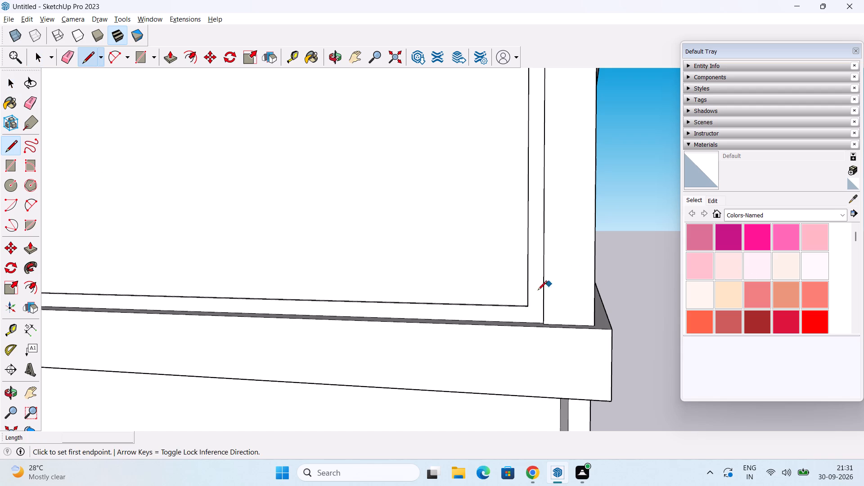
{"action": "middle_click_drag", "start_coordinate": [534, 291], "coordinate": [693, 292]}
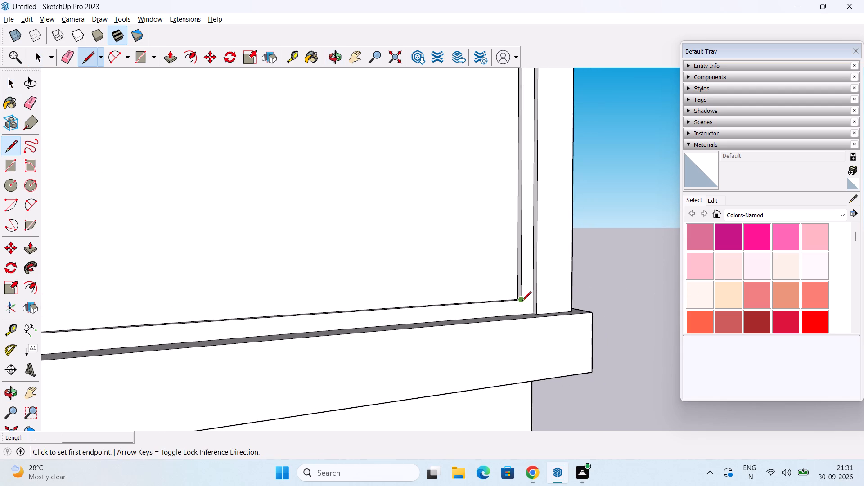
{"action": "left_click", "coordinate": [522, 301]}
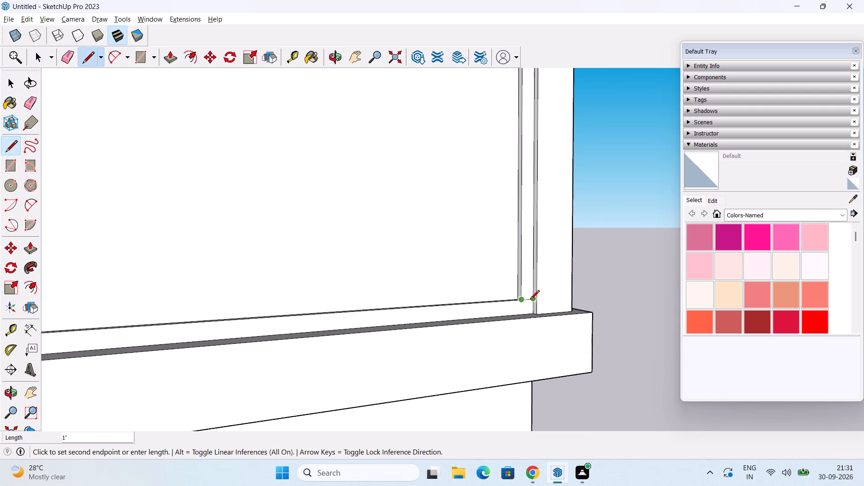
{"action": "left_click", "coordinate": [533, 300]}
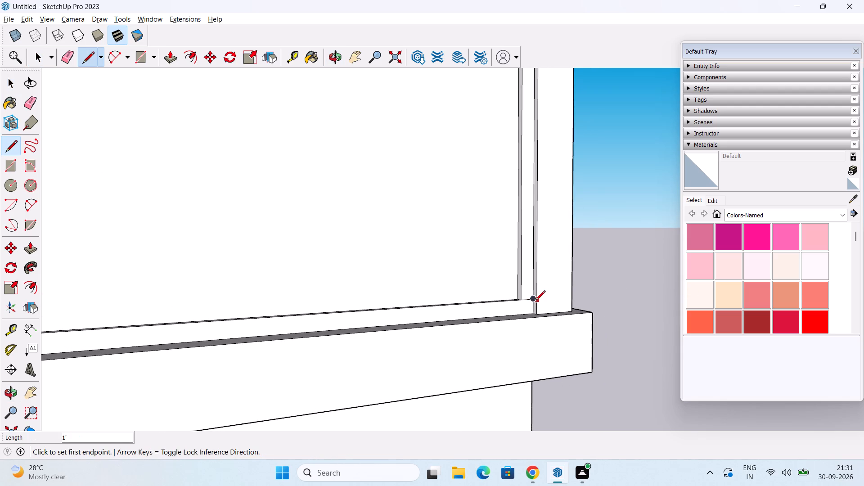
{"action": "scroll", "coordinate": [536, 301], "scroll_direction": "up", "scroll_amount": 16}
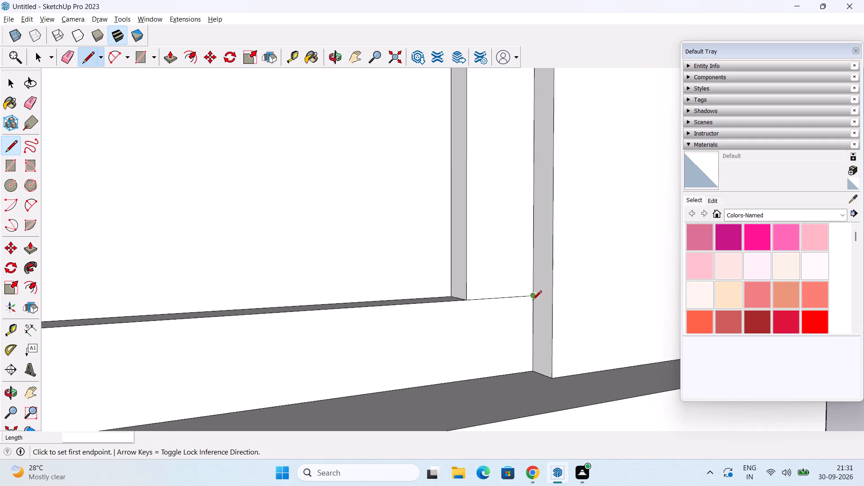
{"action": "left_click", "coordinate": [534, 298]}
{"action": "left_click", "coordinate": [555, 301]}
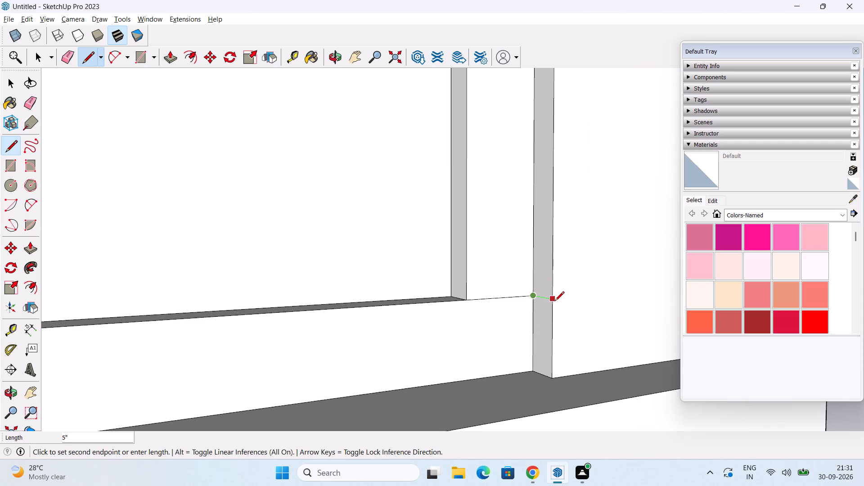
Draw a 3' 7/16" horizontal line across the corner post, meeting the line on the first panel border's side.
{"action": "scroll", "coordinate": [555, 295], "scroll_direction": "down", "scroll_amount": 7}
{"action": "middle_click_drag", "start_coordinate": [558, 298], "coordinate": [498, 309]}
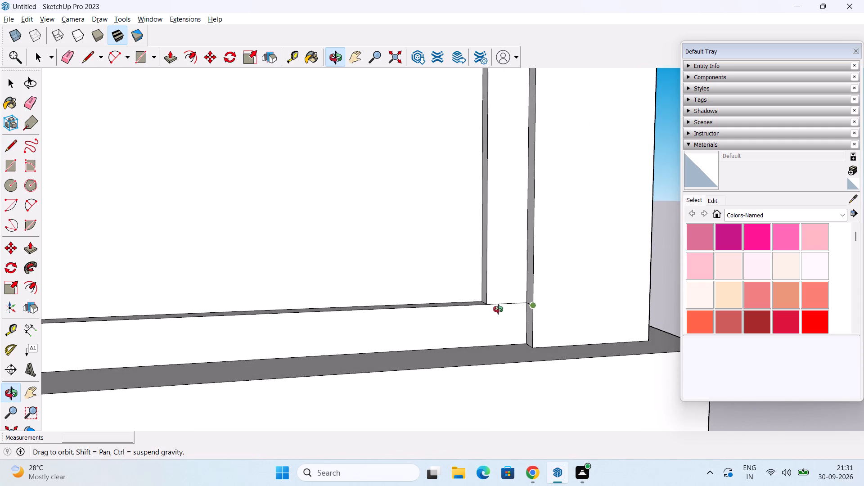
{"action": "middle_click_drag", "start_coordinate": [498, 309], "coordinate": [498, 309]}
{"action": "left_click", "coordinate": [649, 300]}
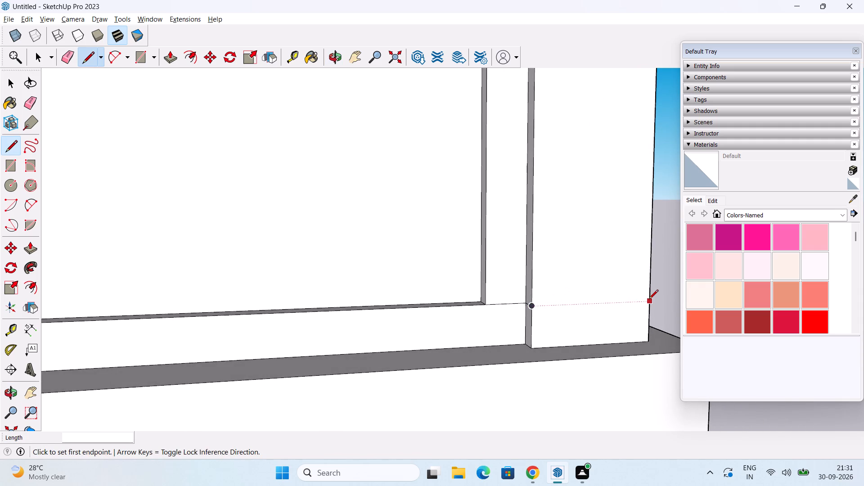
{"action": "left_click", "coordinate": [531, 307]}
Draw a second 3' 7/16" line across the corner post midway between the first line and its base, extending it 5" across the border's side.
{"action": "scroll", "coordinate": [620, 315], "scroll_direction": "down", "scroll_amount": 2}
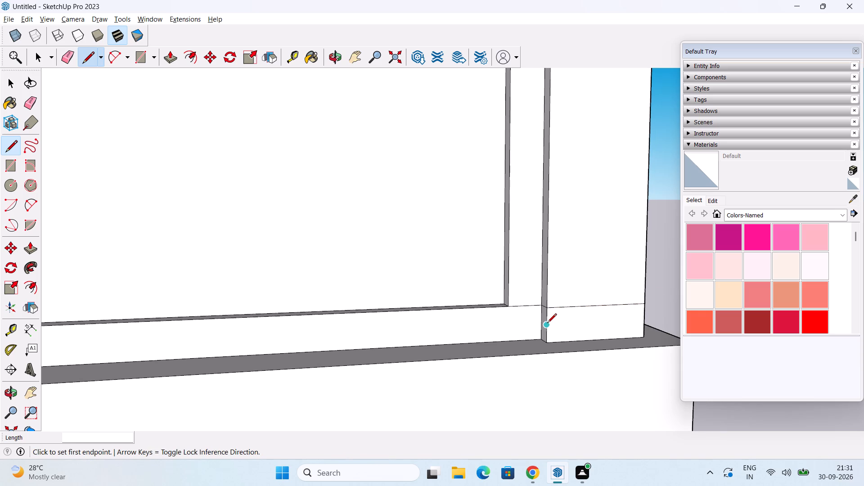
{"action": "left_click", "coordinate": [548, 324]}
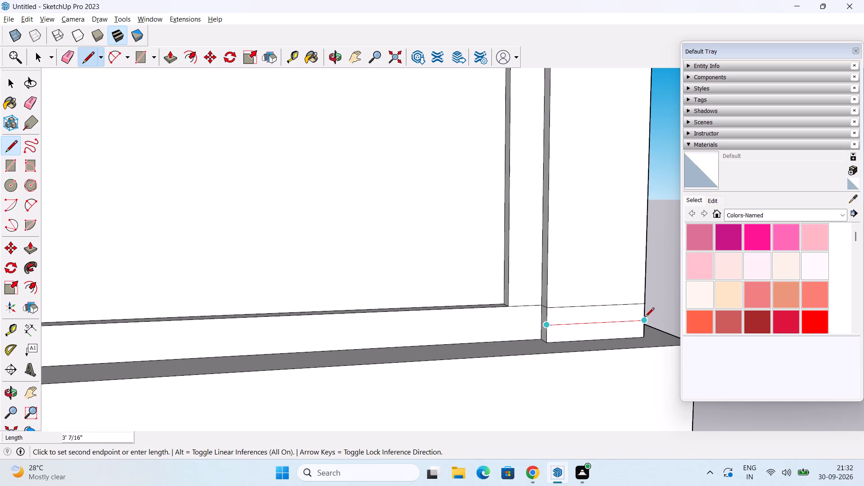
{"action": "left_click", "coordinate": [645, 318]}
{"action": "middle_click_drag", "start_coordinate": [571, 333], "coordinate": [664, 319]}
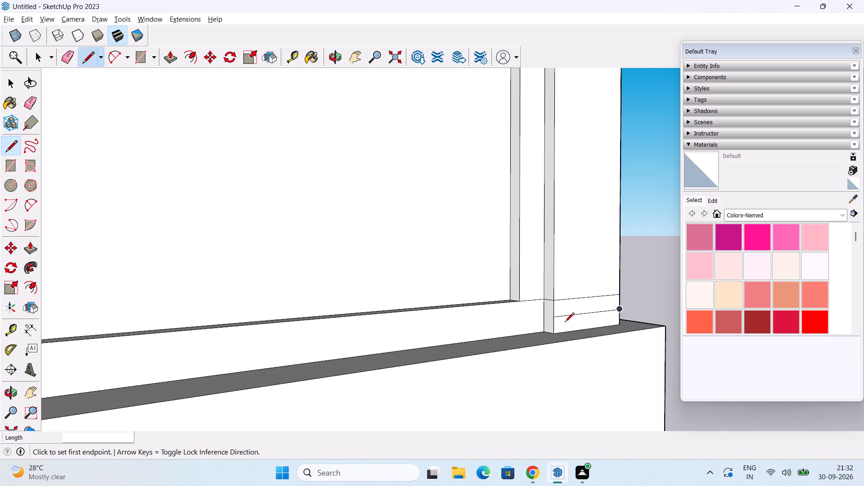
{"action": "left_click", "coordinate": [554, 318]}
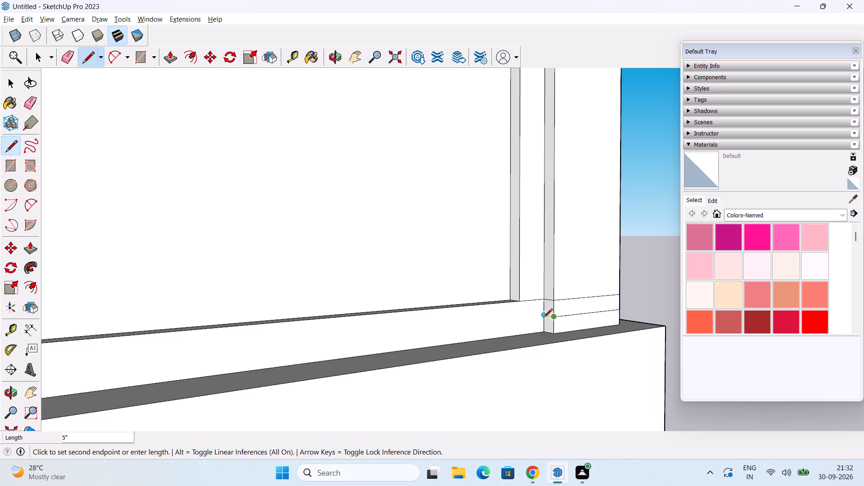
{"action": "left_click", "coordinate": [543, 316]}
{"action": "scroll", "coordinate": [615, 328], "scroll_direction": "down", "scroll_amount": 4}
{"action": "middle_click_drag", "start_coordinate": [616, 322], "coordinate": [427, 364]}
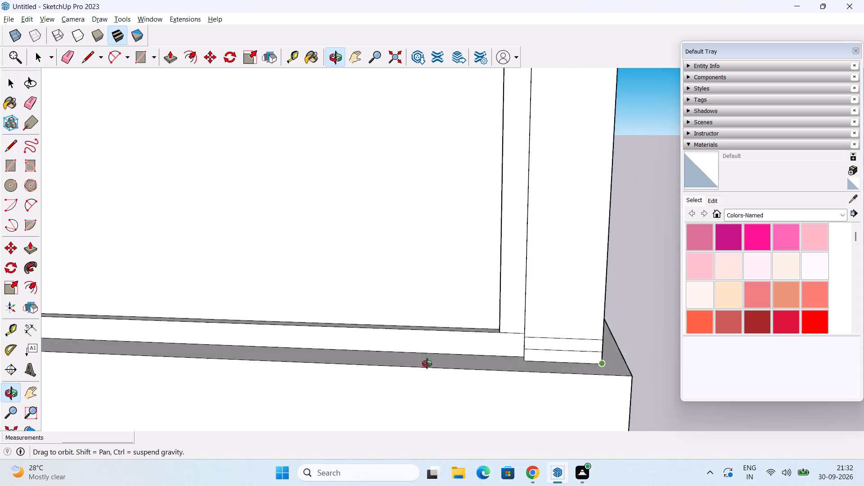
Continue the lower line 2' 11 1/8" across the corner post's adjacent face and 5" across the neighbouring border's side.
{"action": "middle_click_drag", "start_coordinate": [427, 364], "coordinate": [391, 364]}
{"action": "scroll", "coordinate": [521, 345], "scroll_direction": "down", "scroll_amount": 3}
{"action": "middle_click_drag", "start_coordinate": [550, 349], "coordinate": [380, 355]}
{"action": "middle_click_drag", "start_coordinate": [549, 399], "coordinate": [487, 342]}
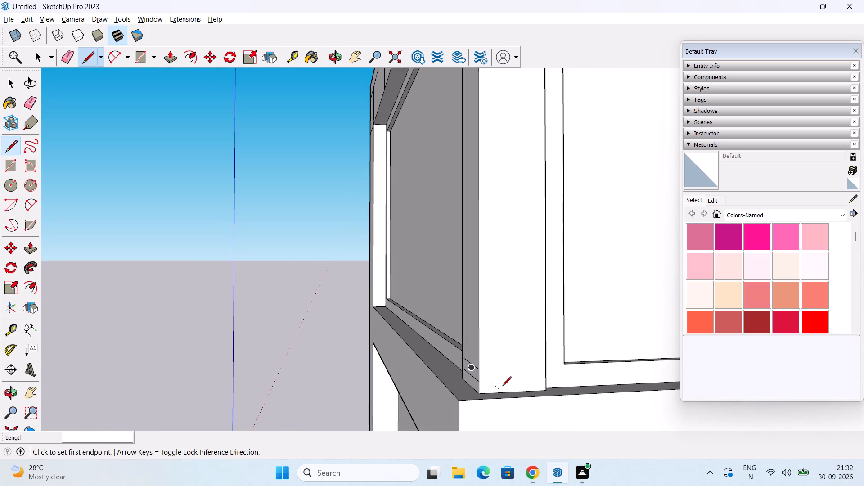
{"action": "left_click", "coordinate": [478, 385]}
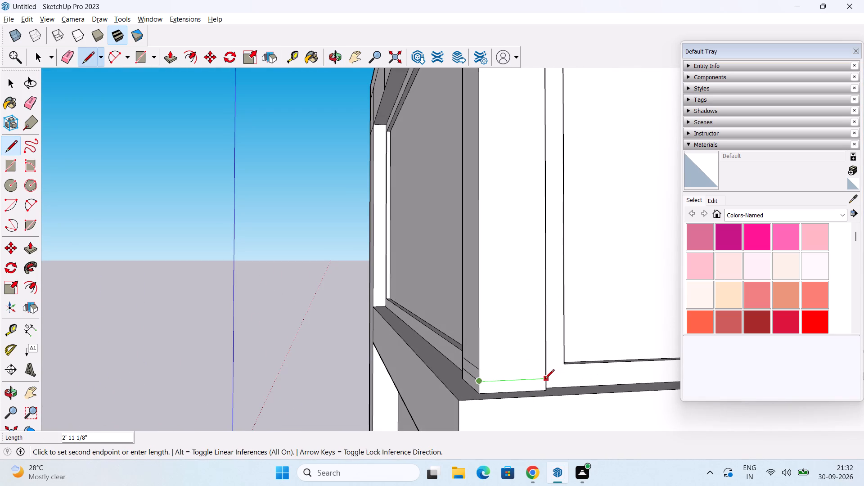
{"action": "left_click", "coordinate": [546, 379]}
{"action": "middle_click_drag", "start_coordinate": [558, 374], "coordinate": [302, 355]}
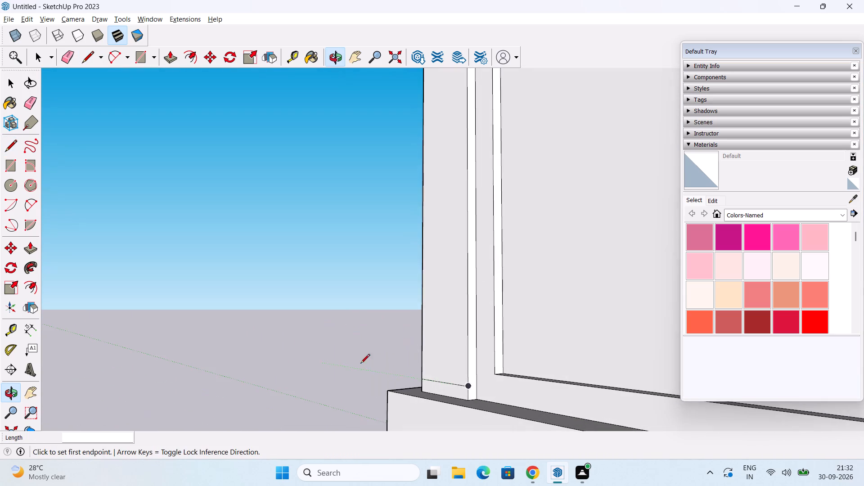
{"action": "scroll", "coordinate": [485, 376], "scroll_direction": "up", "scroll_amount": 4}
{"action": "left_click", "coordinate": [464, 390]}
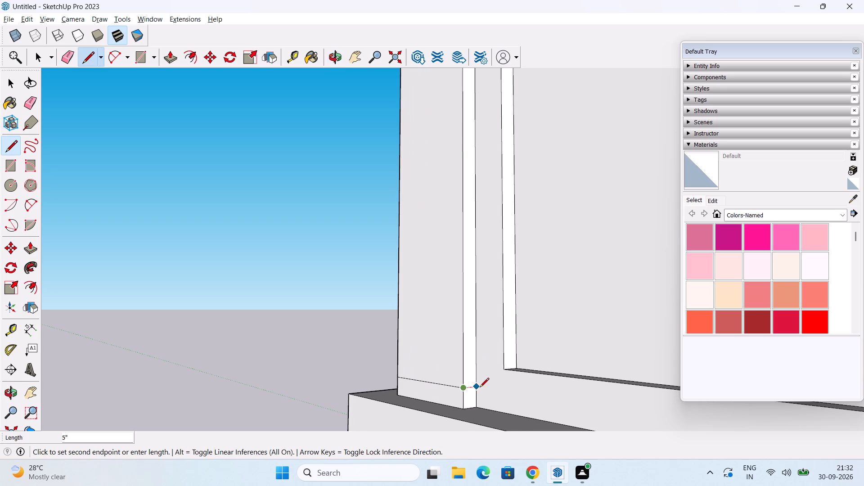
{"action": "left_click", "coordinate": [480, 386]}
{"action": "key", "text": "space"}
Erase the upper horizontal line where it crosses the first panel border's side, the border's front and the corner post.
{"action": "scroll", "coordinate": [435, 370], "scroll_direction": "down", "scroll_amount": 9}
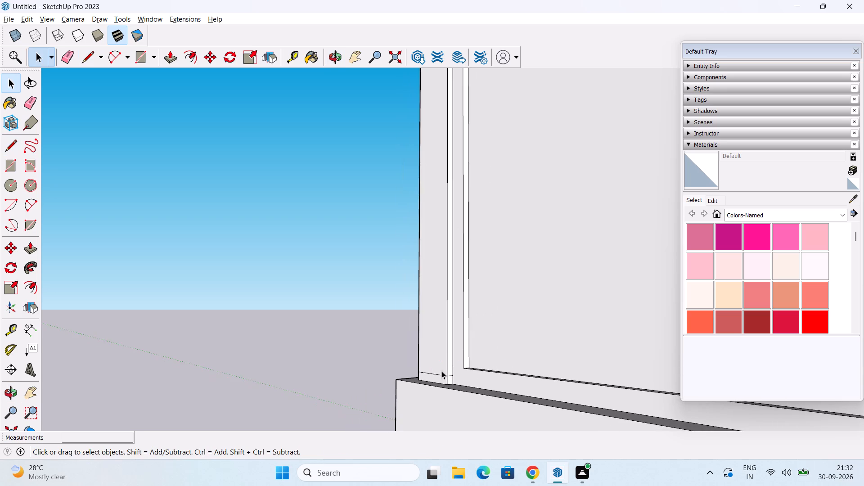
{"action": "middle_click_drag", "start_coordinate": [443, 358], "coordinate": [680, 404]}
{"action": "middle_click_drag", "start_coordinate": [571, 394], "coordinate": [740, 399]}
{"action": "scroll", "coordinate": [582, 379], "scroll_direction": "up", "scroll_amount": 2}
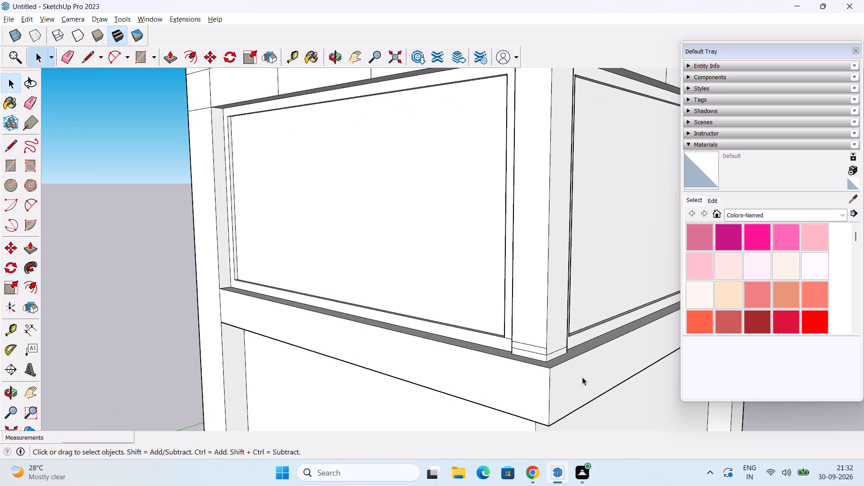
{"action": "middle_click_drag", "start_coordinate": [577, 363], "coordinate": [771, 420]}
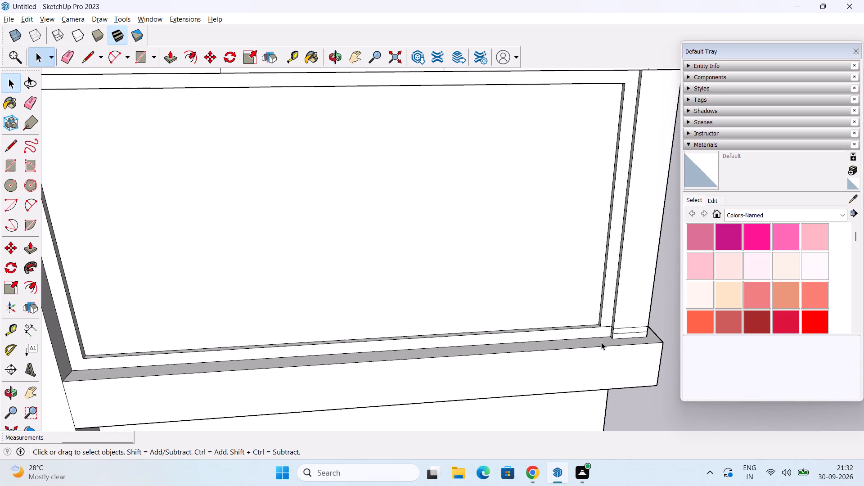
{"action": "scroll", "coordinate": [599, 337], "scroll_direction": "up", "scroll_amount": 6}
{"action": "key", "text": "e"}
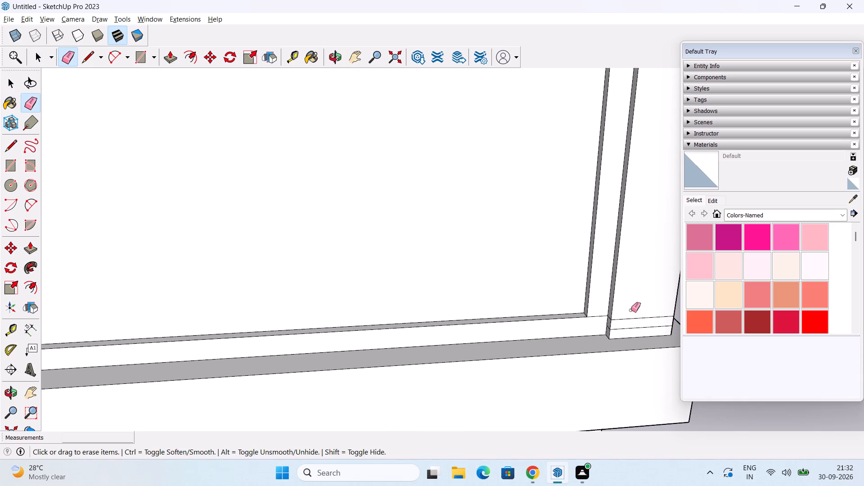
{"action": "scroll", "coordinate": [625, 319], "scroll_direction": "up", "scroll_amount": 3}
{"action": "middle_click_drag", "start_coordinate": [618, 334], "coordinate": [708, 336]}
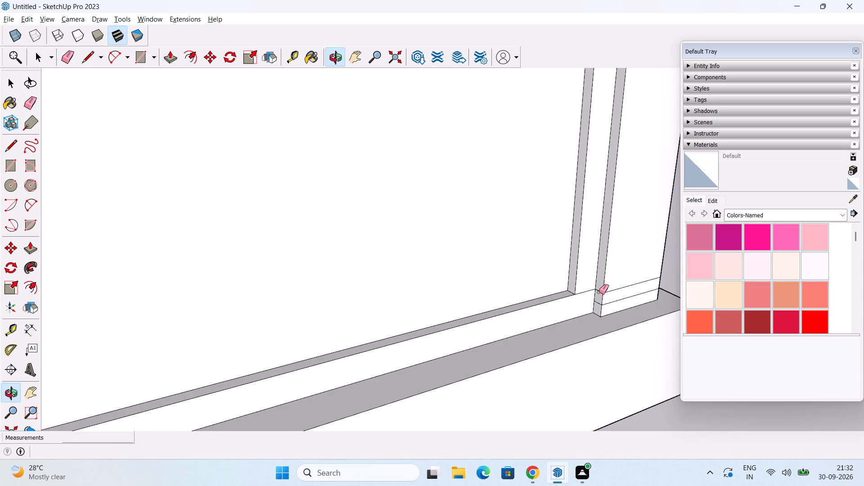
{"action": "left_click", "coordinate": [599, 291]}
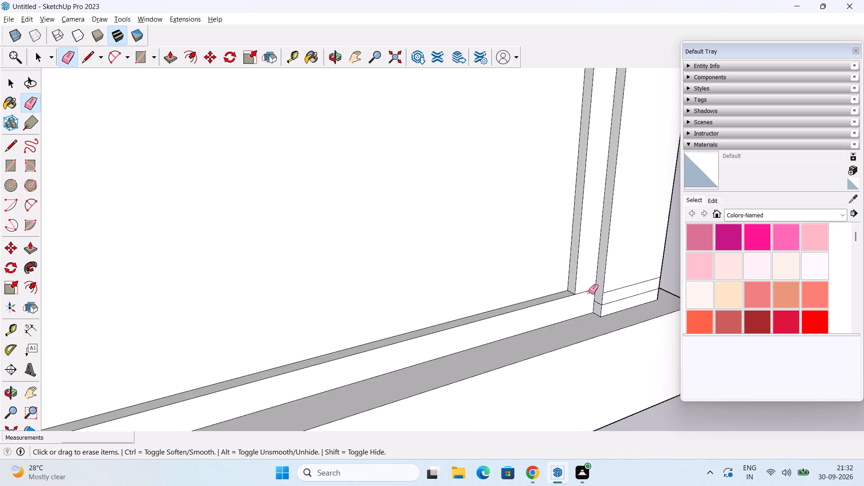
{"action": "left_click", "coordinate": [589, 290]}
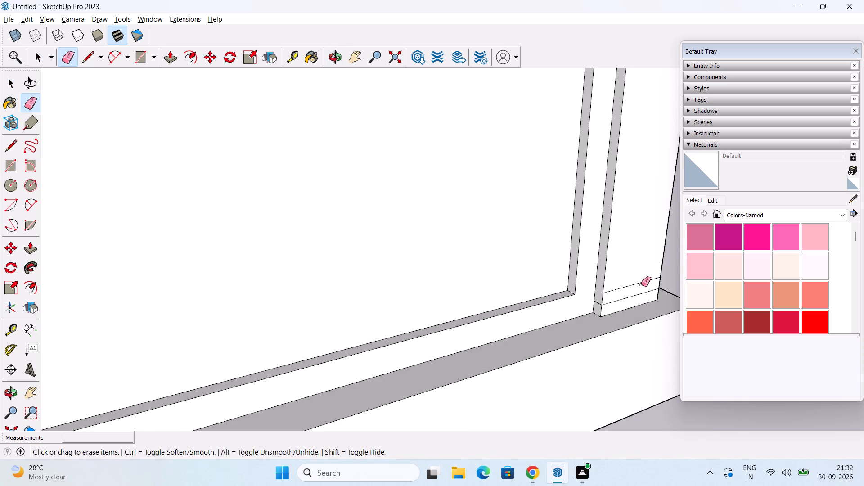
{"action": "left_click", "coordinate": [645, 282]}
Pull the narrow strip at the base of the corner post's first face outward 1' 7/8" over the band.
{"action": "scroll", "coordinate": [645, 282], "scroll_direction": "down", "scroll_amount": 3}
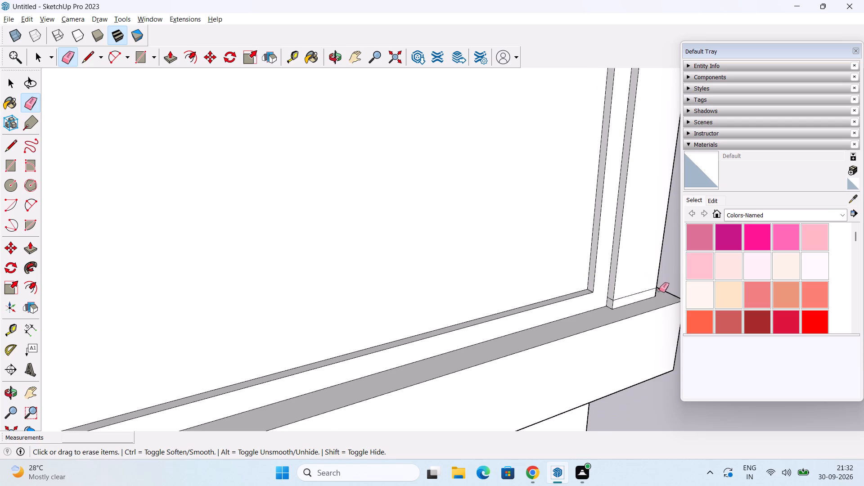
{"action": "middle_click_drag", "start_coordinate": [655, 288], "coordinate": [305, 280]}
{"action": "scroll", "coordinate": [464, 369], "scroll_direction": "up", "scroll_amount": 1}
{"action": "middle_click_drag", "start_coordinate": [540, 365], "coordinate": [445, 351]}
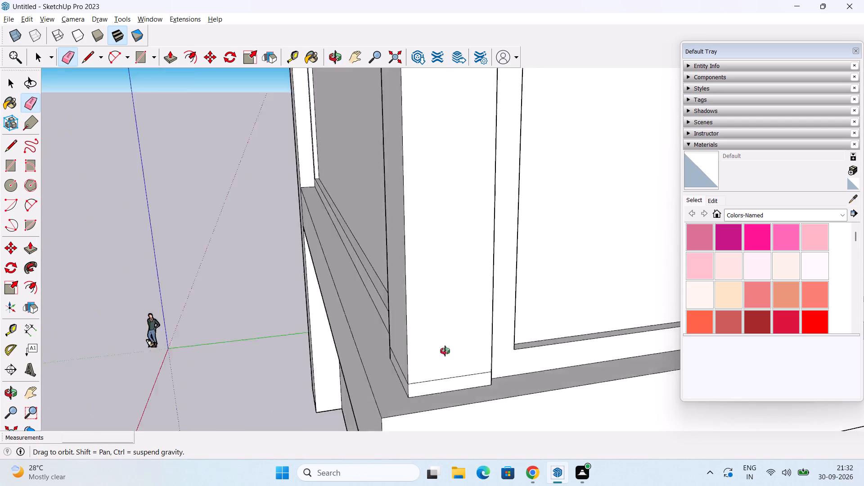
{"action": "middle_click_drag", "start_coordinate": [445, 351], "coordinate": [577, 317]}
{"action": "scroll", "coordinate": [531, 370], "scroll_direction": "down", "scroll_amount": 1}
{"action": "middle_click_drag", "start_coordinate": [535, 357], "coordinate": [671, 348]}
{"action": "middle_click_drag", "start_coordinate": [530, 393], "coordinate": [621, 378]}
{"action": "key", "text": "space"}
{"action": "middle_click_drag", "start_coordinate": [468, 415], "coordinate": [575, 401]}
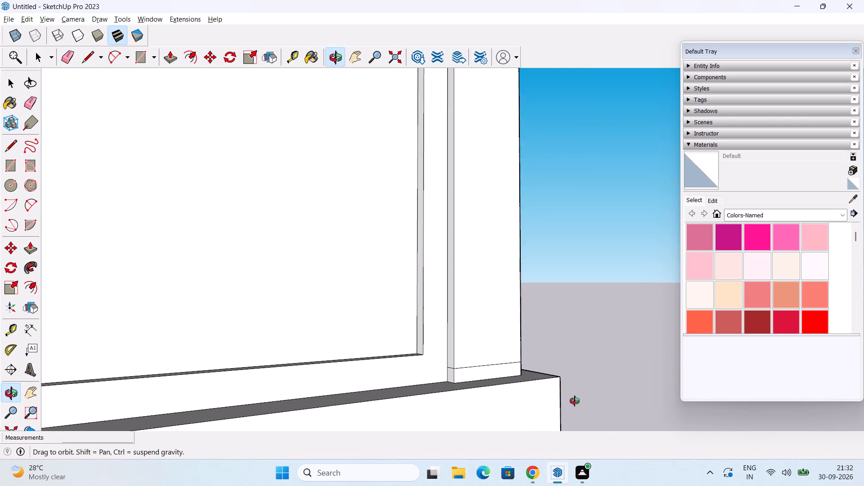
{"action": "middle_click_drag", "start_coordinate": [575, 401], "coordinate": [575, 401]}
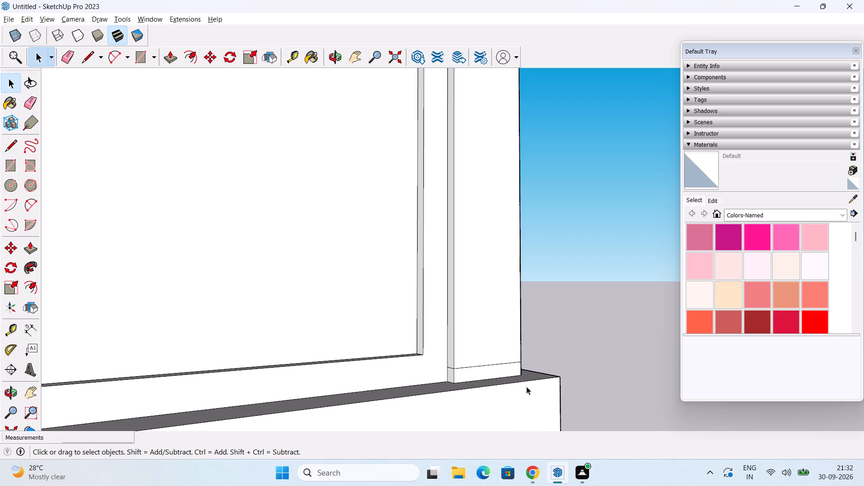
{"action": "scroll", "coordinate": [522, 395], "scroll_direction": "down", "scroll_amount": 2}
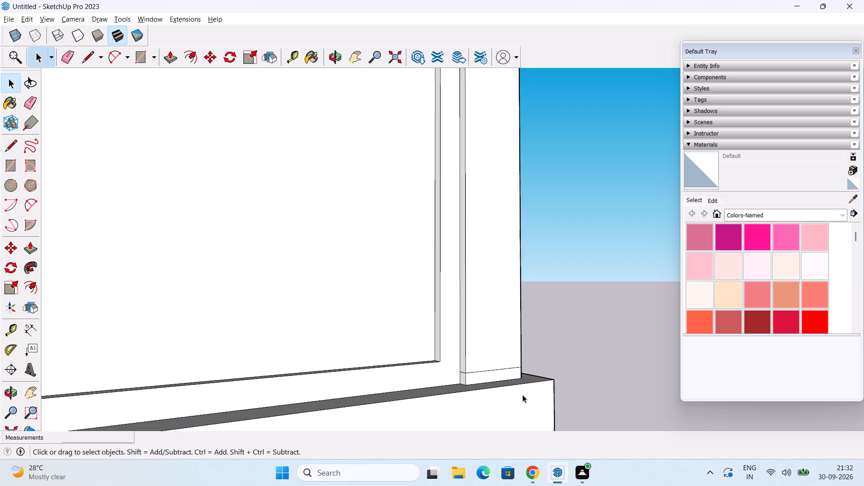
{"action": "scroll", "coordinate": [522, 395], "scroll_direction": "down", "scroll_amount": 2}
{"action": "middle_click_drag", "start_coordinate": [535, 399], "coordinate": [477, 381]}
{"action": "scroll", "coordinate": [487, 367], "scroll_direction": "down", "scroll_amount": 8}
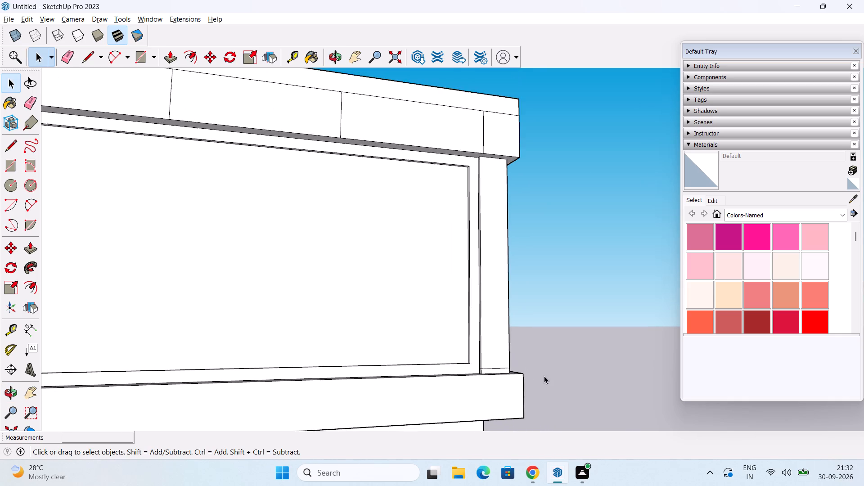
{"action": "middle_click_drag", "start_coordinate": [544, 375], "coordinate": [543, 391]}
{"action": "scroll", "coordinate": [533, 405], "scroll_direction": "up", "scroll_amount": 5}
{"action": "scroll", "coordinate": [472, 403], "scroll_direction": "up", "scroll_amount": 1}
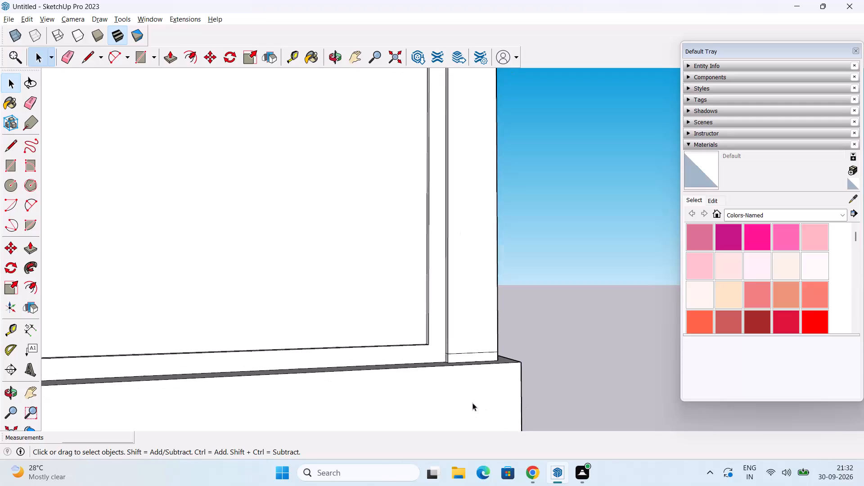
{"action": "scroll", "coordinate": [472, 403], "scroll_direction": "up", "scroll_amount": 1}
{"action": "middle_click_drag", "start_coordinate": [475, 396], "coordinate": [536, 425]}
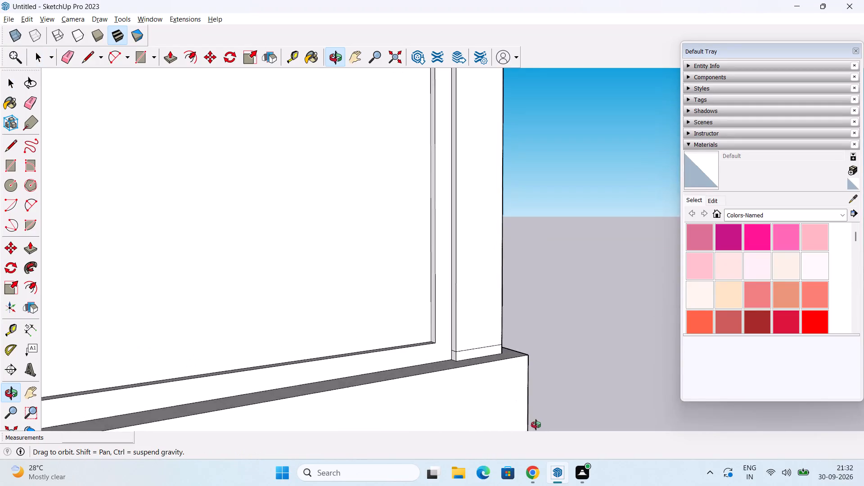
{"action": "middle_click_drag", "start_coordinate": [536, 425], "coordinate": [551, 457]}
{"action": "key", "text": "p"}
{"action": "left_click", "coordinate": [476, 354]}
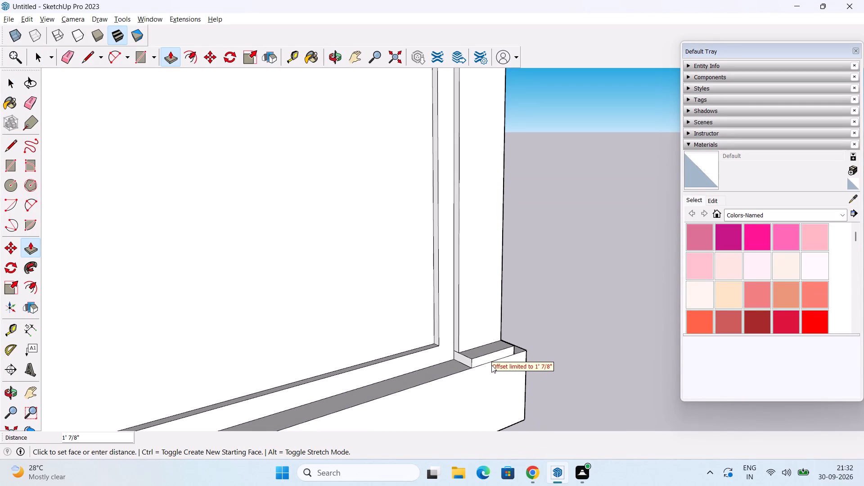
{"action": "left_click", "coordinate": [491, 365]}
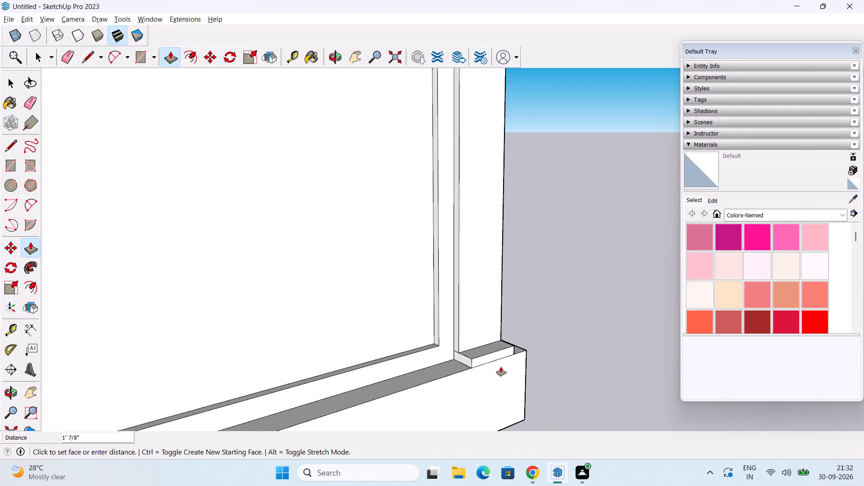
{"action": "left_click", "coordinate": [500, 365]}
Extend the end face of the pulled-out strip 43' along the band to the far side post.
{"action": "left_click", "coordinate": [462, 358]}
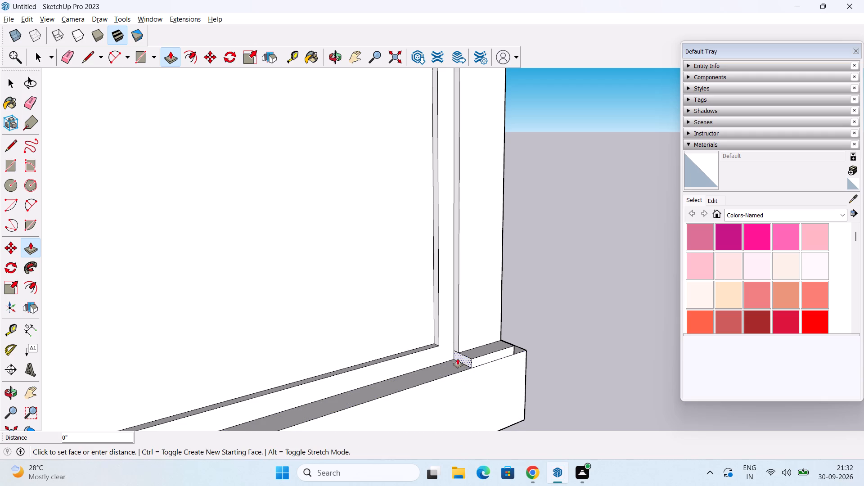
{"action": "scroll", "coordinate": [341, 389], "scroll_direction": "down", "scroll_amount": 2}
{"action": "middle_click_drag", "start_coordinate": [338, 370], "coordinate": [498, 51], "text": "shift"}
{"action": "scroll", "coordinate": [488, 68], "scroll_direction": "down", "scroll_amount": 1}
{"action": "scroll", "coordinate": [468, 110], "scroll_direction": "down", "scroll_amount": 5}
{"action": "middle_click_drag", "start_coordinate": [454, 146], "coordinate": [451, 207]}
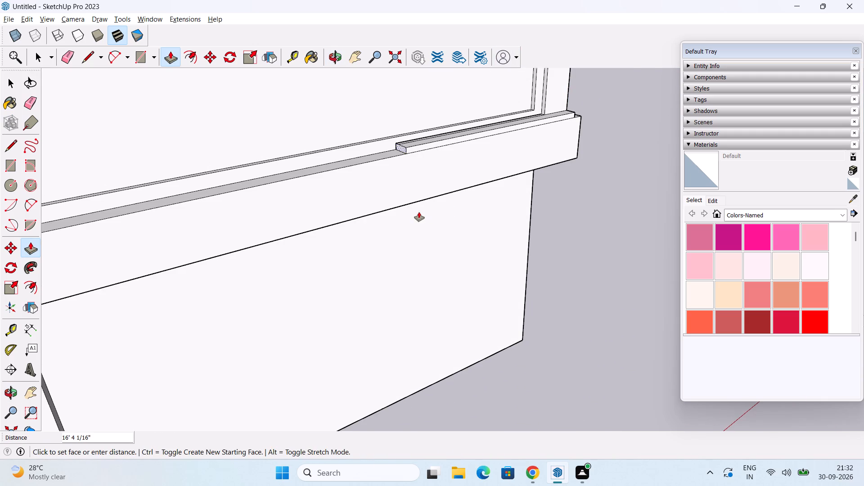
{"action": "middle_click_drag", "start_coordinate": [419, 212], "coordinate": [559, 189], "text": "shift"}
{"action": "middle_click_drag", "start_coordinate": [559, 189], "coordinate": [353, 228]}
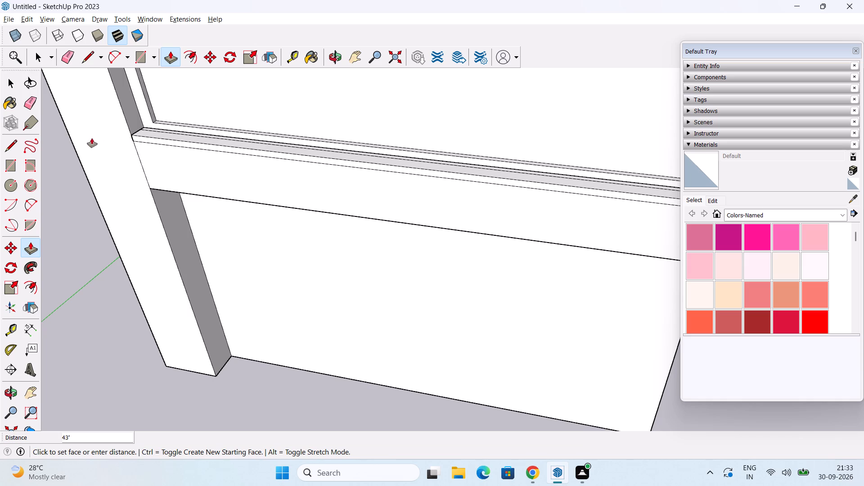
{"action": "left_click", "coordinate": [126, 124]}
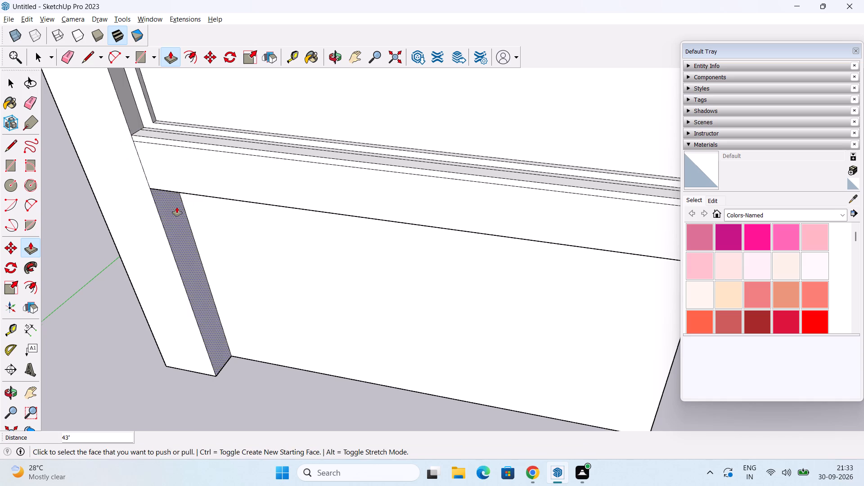
Pull the matching strip at the base of the corner post's adjacent face outward to the same limit.
{"action": "middle_click_drag", "start_coordinate": [181, 205], "coordinate": [251, 200]}
{"action": "middle_click_drag", "start_coordinate": [106, 228], "coordinate": [204, 184]}
{"action": "scroll", "coordinate": [204, 179], "scroll_direction": "down", "scroll_amount": 2}
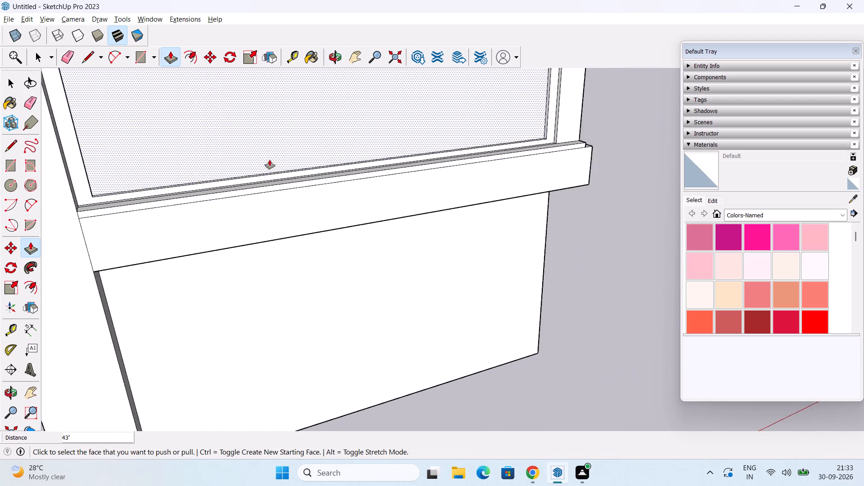
{"action": "scroll", "coordinate": [270, 160], "scroll_direction": "down", "scroll_amount": 2}
{"action": "middle_click_drag", "start_coordinate": [591, 210], "coordinate": [185, 244]}
{"action": "middle_click_drag", "start_coordinate": [415, 251], "coordinate": [342, 270]}
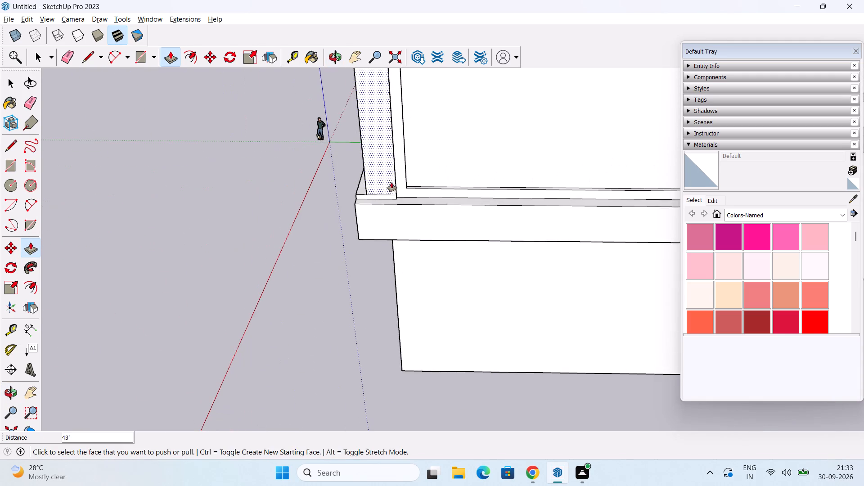
{"action": "double_click", "coordinate": [380, 197]}
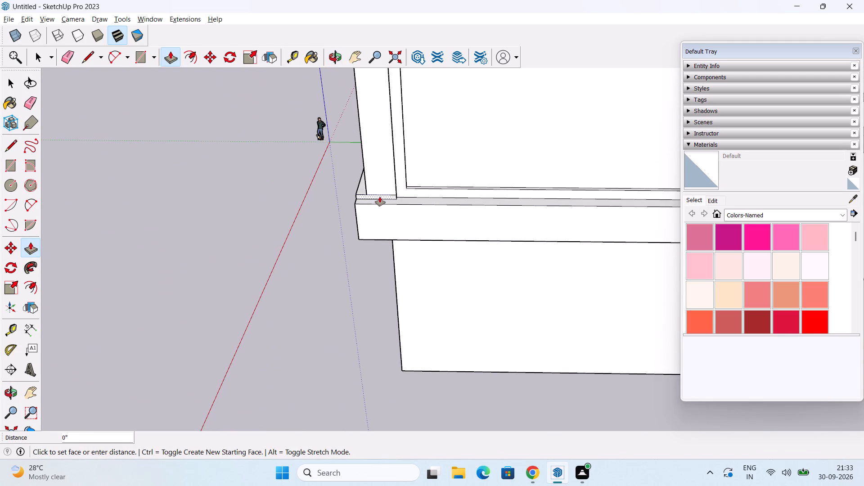
Extend that strip's end face along the adjacent band to its far side post.
{"action": "middle_click_drag", "start_coordinate": [434, 214], "coordinate": [310, 225]}
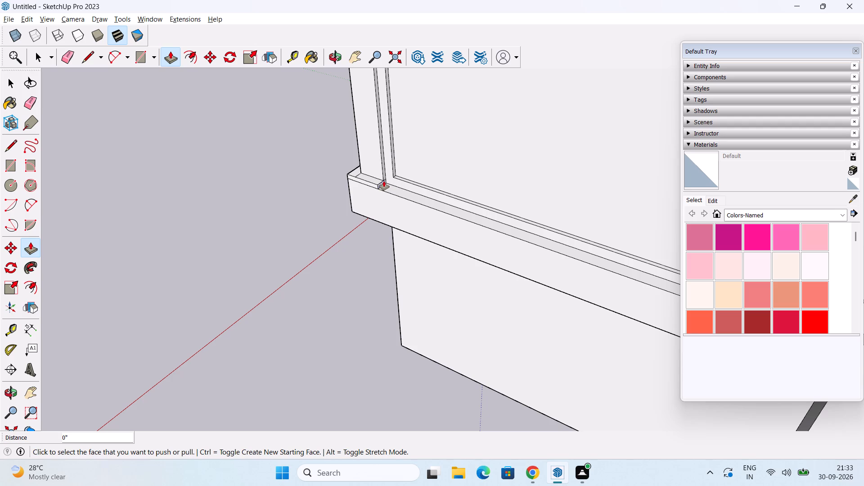
{"action": "left_click", "coordinate": [384, 181]}
{"action": "left_click", "coordinate": [384, 181]}
Examine the ledges on both sides of the building corner and where the first ledge meets the side post.
{"action": "scroll", "coordinate": [397, 186], "scroll_direction": "down", "scroll_amount": 4}
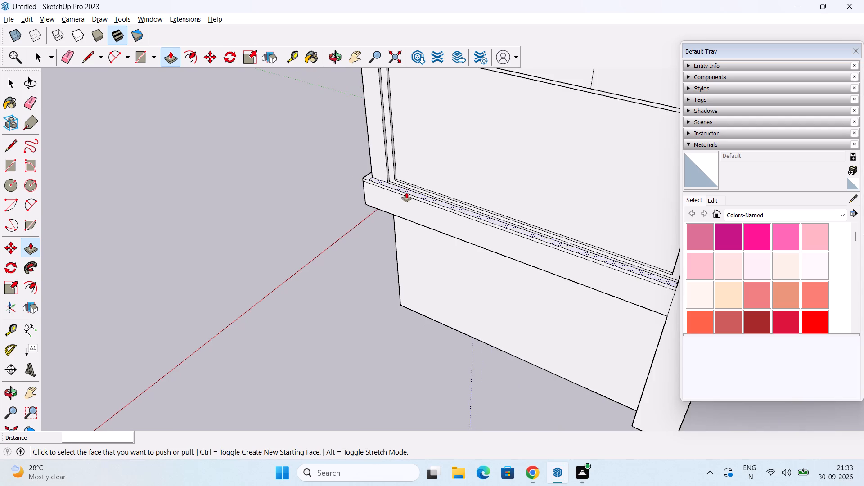
{"action": "scroll", "coordinate": [428, 288], "scroll_direction": "down", "scroll_amount": 1}
{"action": "middle_click_drag", "start_coordinate": [429, 273], "coordinate": [638, 326]}
{"action": "middle_click_drag", "start_coordinate": [359, 334], "coordinate": [507, 185]}
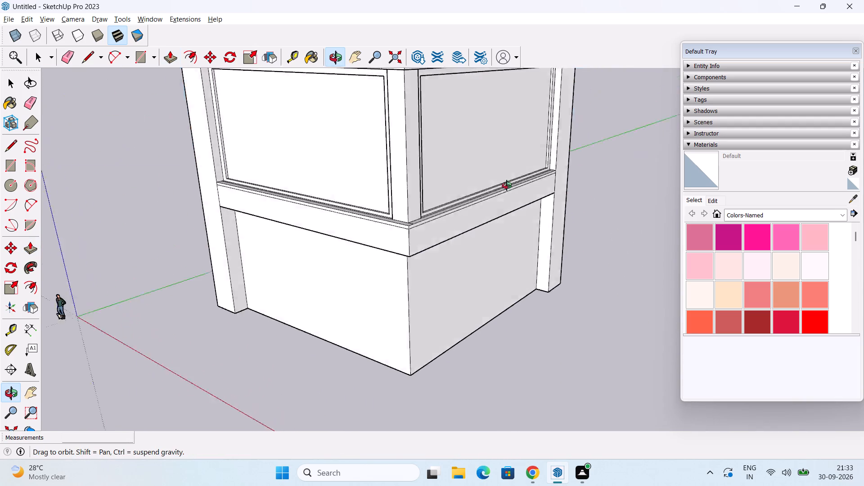
{"action": "middle_click_drag", "start_coordinate": [507, 185], "coordinate": [550, 138]}
{"action": "scroll", "coordinate": [312, 260], "scroll_direction": "down", "scroll_amount": 1}
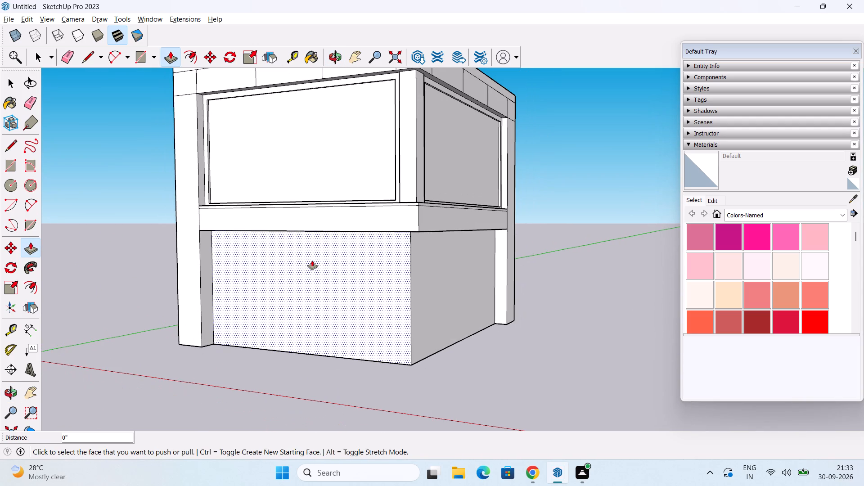
{"action": "middle_click_drag", "start_coordinate": [312, 261], "coordinate": [410, 261]}
{"action": "middle_click_drag", "start_coordinate": [405, 232], "coordinate": [341, 252]}
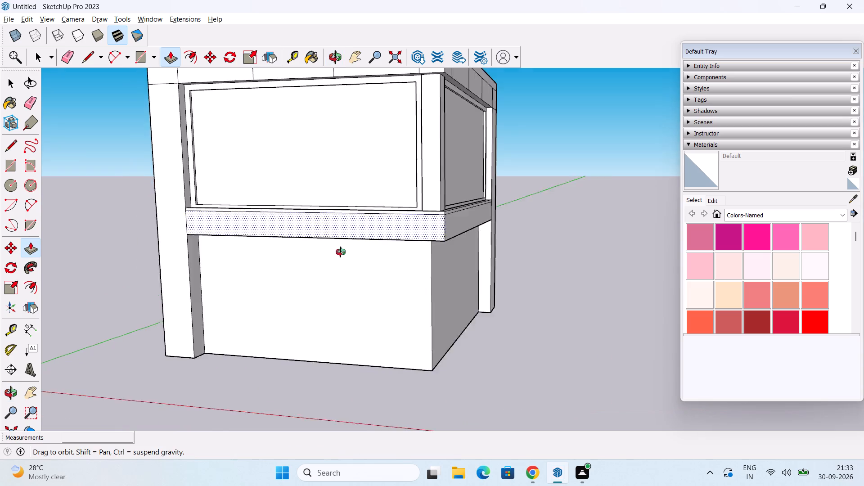
{"action": "middle_click_drag", "start_coordinate": [341, 252], "coordinate": [306, 241]}
{"action": "key", "text": "space"}
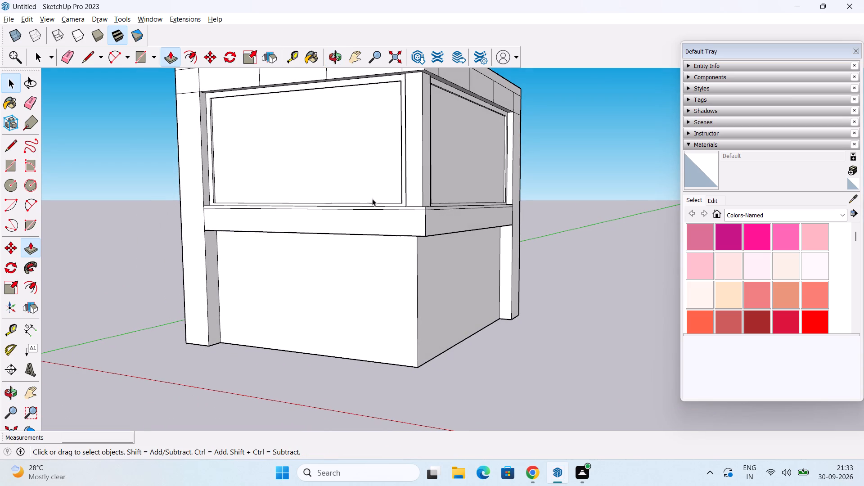
{"action": "scroll", "coordinate": [271, 201], "scroll_direction": "up", "scroll_amount": 2}
{"action": "middle_click_drag", "start_coordinate": [196, 262], "coordinate": [290, 334]}
{"action": "scroll", "coordinate": [161, 273], "scroll_direction": "up", "scroll_amount": 5}
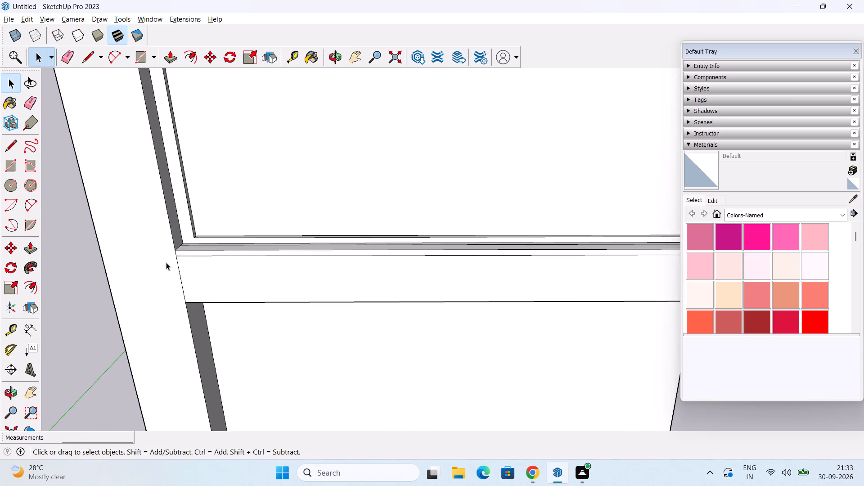
Erase the leftover seam edge running along the top surface of the first ledge.
{"action": "middle_click_drag", "start_coordinate": [181, 252], "coordinate": [165, 321]}
{"action": "key", "text": "e"}
{"action": "scroll", "coordinate": [247, 290], "scroll_direction": "up", "scroll_amount": 4}
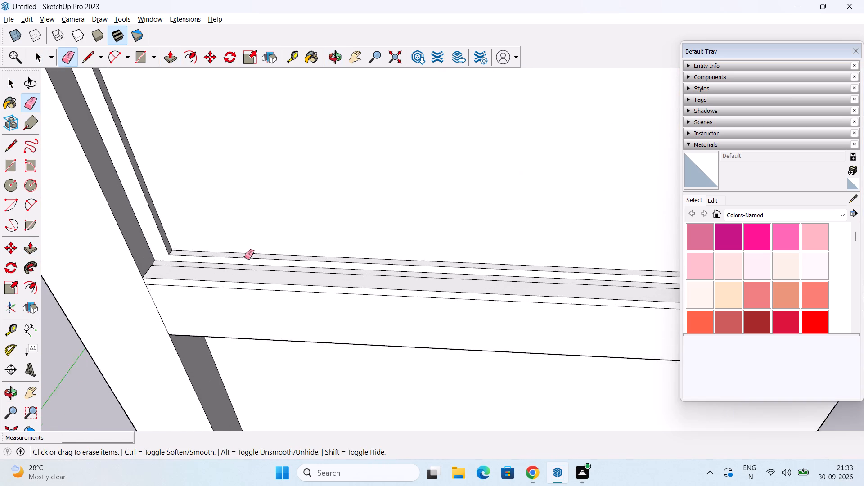
{"action": "scroll", "coordinate": [244, 257], "scroll_direction": "up", "scroll_amount": 2}
{"action": "middle_click_drag", "start_coordinate": [244, 256], "coordinate": [228, 290]}
{"action": "left_click", "coordinate": [234, 261]}
{"action": "scroll", "coordinate": [234, 256], "scroll_direction": "down", "scroll_amount": 1}
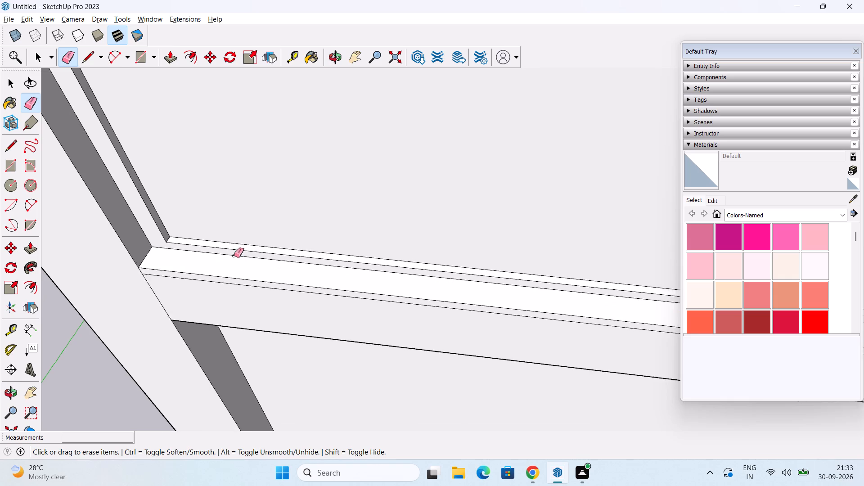
Erase the matching seam edge on top of the adjacent ledge and the seam where both ledges meet at the corner.
{"action": "scroll", "coordinate": [234, 256], "scroll_direction": "down", "scroll_amount": 9}
{"action": "middle_click_drag", "start_coordinate": [569, 324], "coordinate": [340, 325]}
{"action": "scroll", "coordinate": [499, 410], "scroll_direction": "up", "scroll_amount": 3}
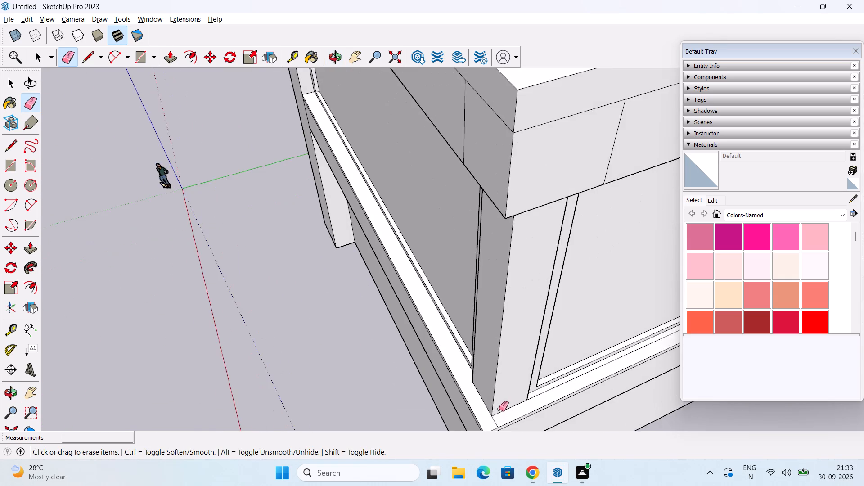
{"action": "scroll", "coordinate": [499, 409], "scroll_direction": "up", "scroll_amount": 3}
{"action": "left_click", "coordinate": [565, 385]}
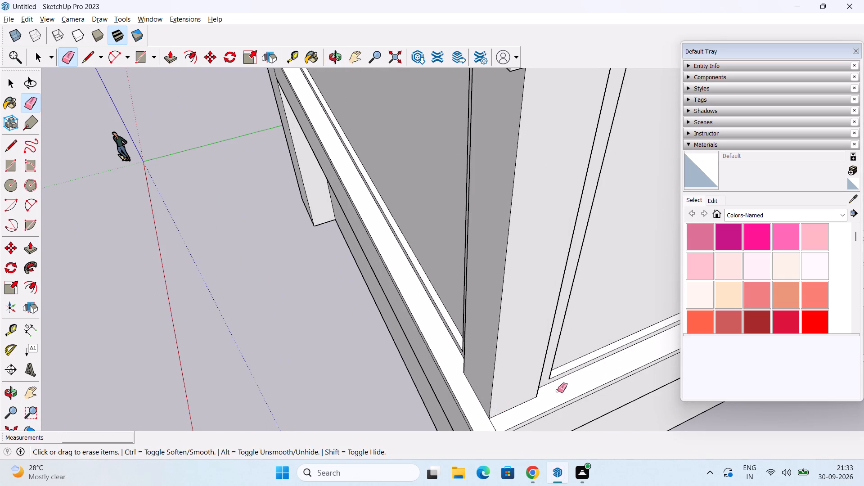
{"action": "left_click", "coordinate": [493, 425]}
{"action": "scroll", "coordinate": [400, 409], "scroll_direction": "down", "scroll_amount": 3}
{"action": "middle_click_drag", "start_coordinate": [176, 326], "coordinate": [218, 301]}
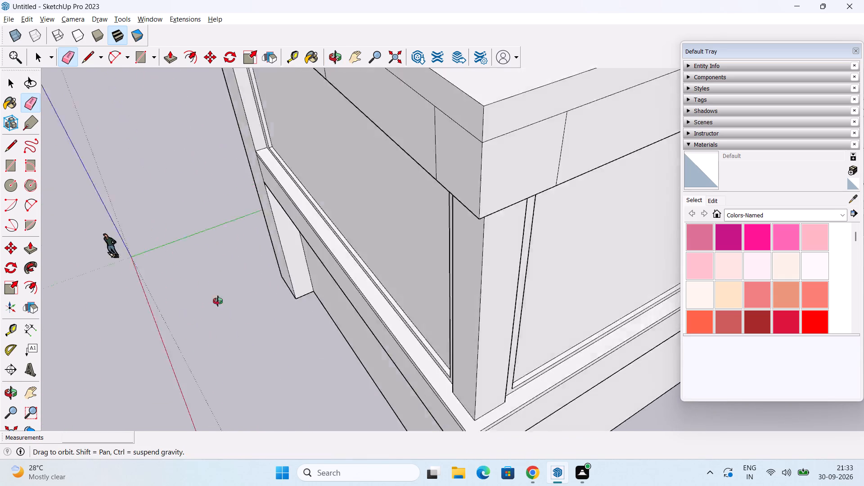
{"action": "middle_click_drag", "start_coordinate": [218, 301], "coordinate": [353, 248]}
{"action": "scroll", "coordinate": [348, 256], "scroll_direction": "down", "scroll_amount": 3}
{"action": "key", "text": "space"}
Draw three horizontal 6' lines across the first side post, continuing the ledge's bottom, upper seam and top edges to the post's outer edge.
{"action": "middle_click_drag", "start_coordinate": [178, 309], "coordinate": [242, 256]}
{"action": "middle_click_drag", "start_coordinate": [100, 370], "coordinate": [162, 329]}
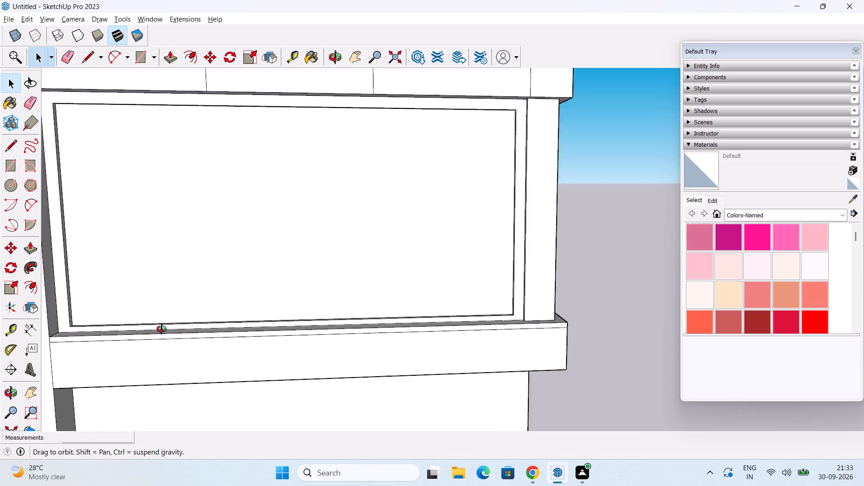
{"action": "middle_click_drag", "start_coordinate": [162, 329], "coordinate": [249, 278]}
{"action": "middle_click_drag", "start_coordinate": [103, 334], "coordinate": [130, 319]}
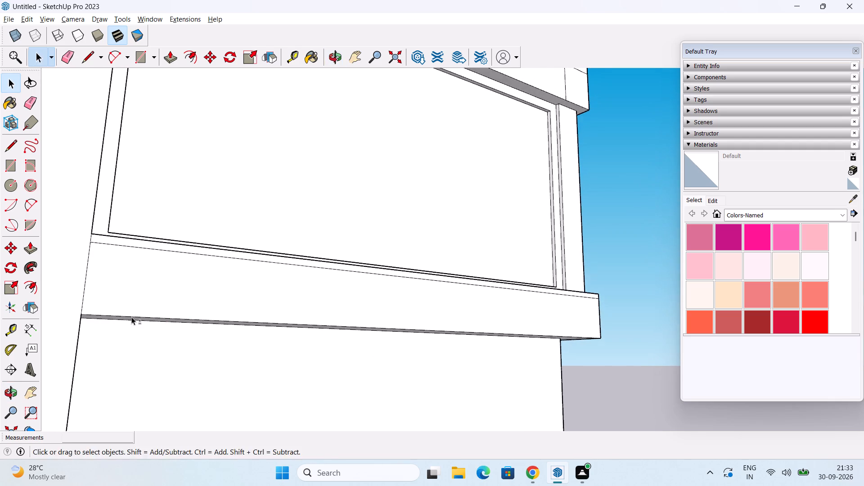
{"action": "middle_click_drag", "start_coordinate": [131, 316], "coordinate": [282, 279], "text": "shift"}
{"action": "middle_click_drag", "start_coordinate": [283, 279], "coordinate": [163, 320]}
{"action": "key", "text": "l"}
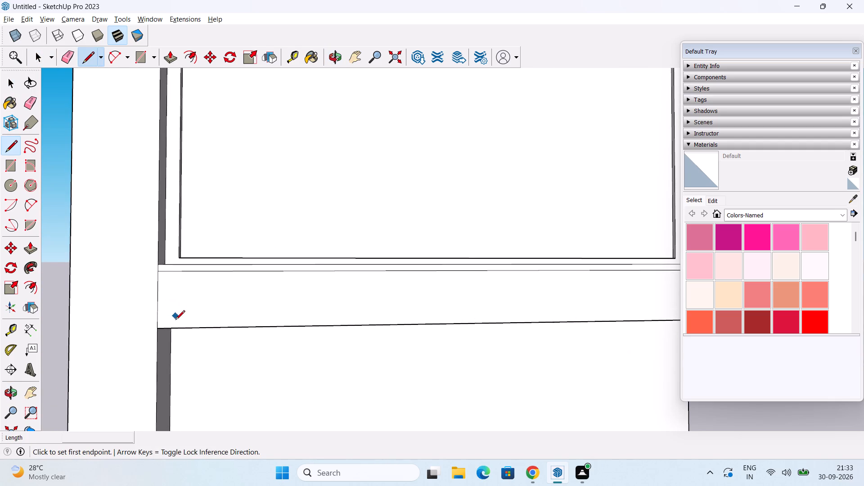
{"action": "left_click", "coordinate": [162, 325]}
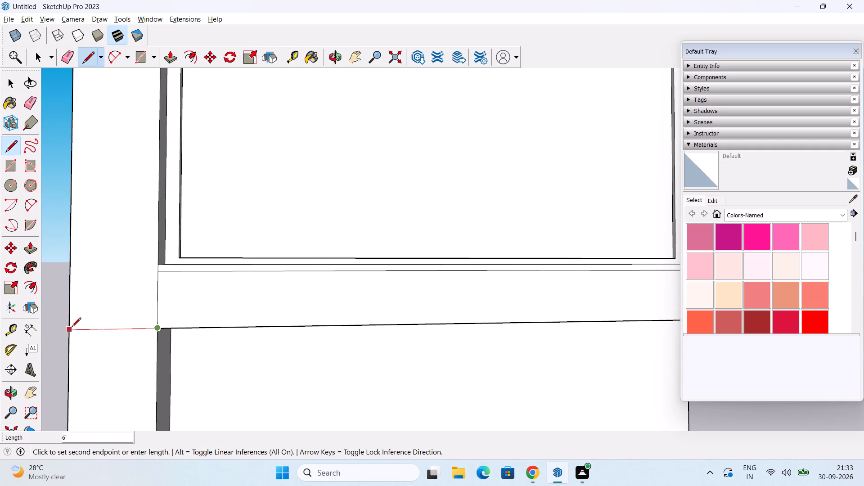
{"action": "left_click", "coordinate": [72, 328]}
{"action": "left_click_drag", "start_coordinate": [161, 272], "coordinate": [155, 272]}
{"action": "left_click", "coordinate": [68, 270]}
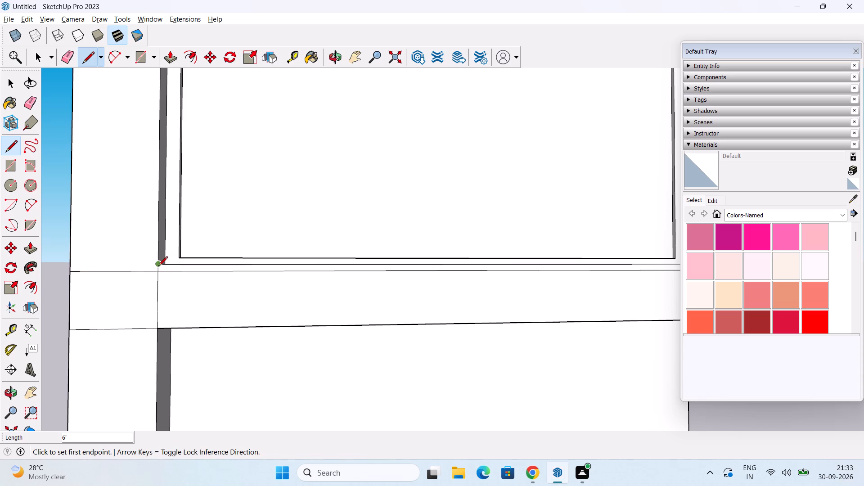
{"action": "left_click", "coordinate": [158, 266]}
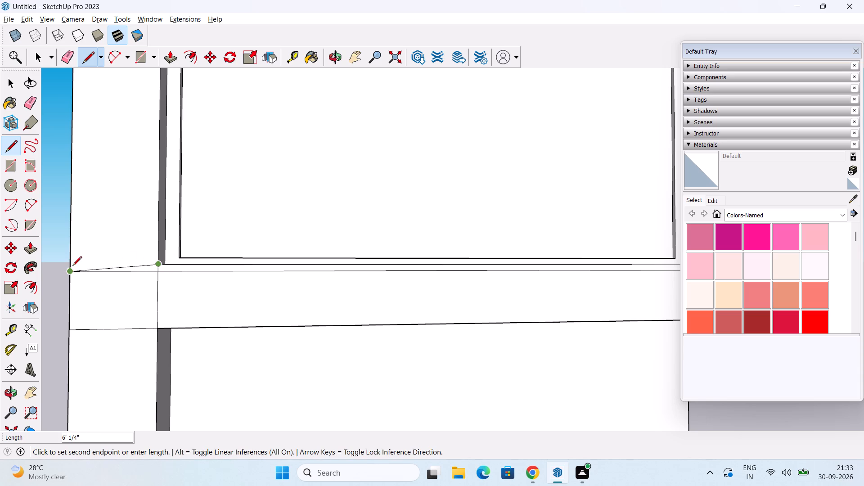
{"action": "left_click", "coordinate": [69, 263]}
Draw three matching 6' lines across the other side post, continuing the adjacent ledge's bottom, upper seam and top edges.
{"action": "scroll", "coordinate": [107, 238], "scroll_direction": "down", "scroll_amount": 2}
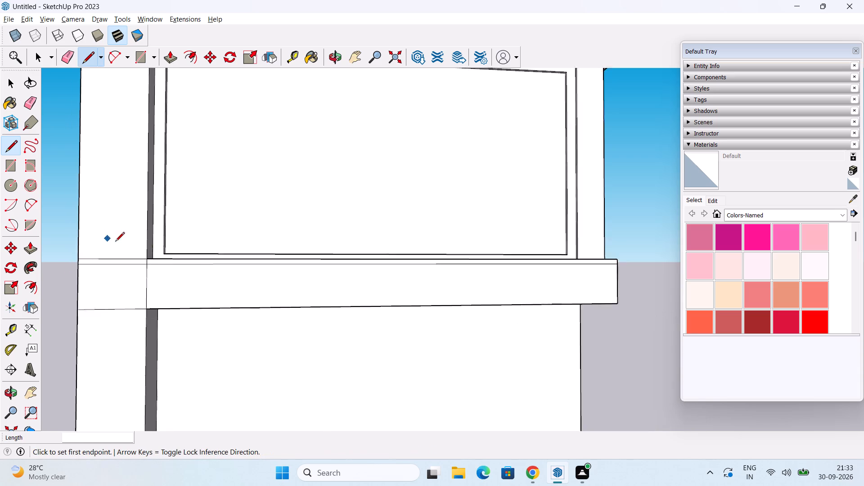
{"action": "scroll", "coordinate": [115, 242], "scroll_direction": "down", "scroll_amount": 5}
{"action": "scroll", "coordinate": [366, 359], "scroll_direction": "down", "scroll_amount": 1}
{"action": "middle_click_drag", "start_coordinate": [382, 343], "coordinate": [135, 330]}
{"action": "middle_click_drag", "start_coordinate": [776, 266], "coordinate": [481, 324]}
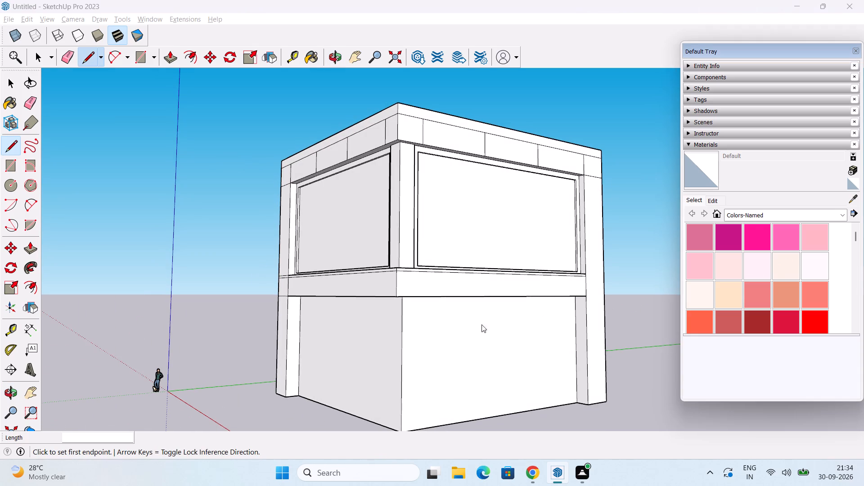
{"action": "middle_click_drag", "start_coordinate": [481, 324], "coordinate": [409, 333]}
{"action": "middle_click_drag", "start_coordinate": [724, 253], "coordinate": [532, 317]}
{"action": "middle_click_drag", "start_coordinate": [565, 304], "coordinate": [381, 335]}
{"action": "scroll", "coordinate": [643, 303], "scroll_direction": "up", "scroll_amount": 3}
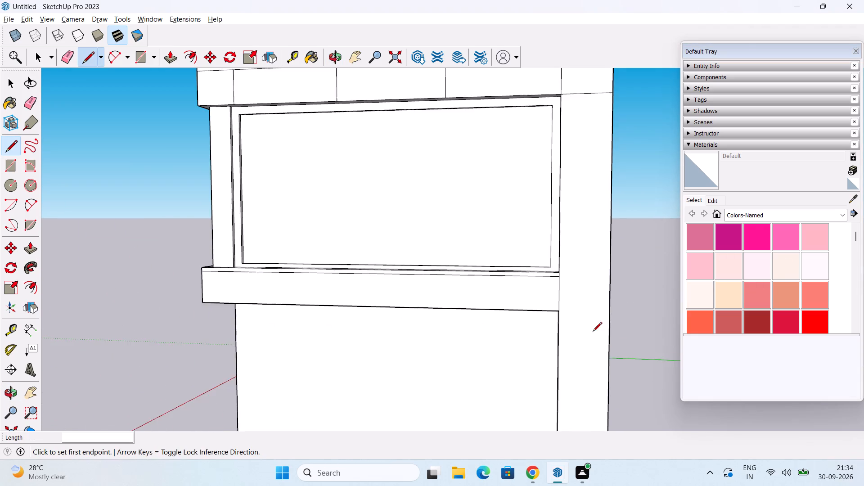
{"action": "scroll", "coordinate": [582, 341], "scroll_direction": "up", "scroll_amount": 4}
{"action": "scroll", "coordinate": [545, 252], "scroll_direction": "up", "scroll_amount": 3}
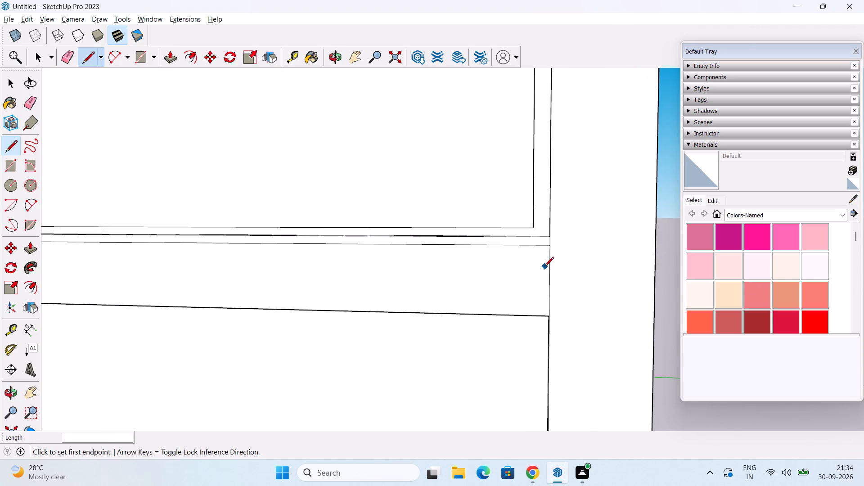
{"action": "middle_click_drag", "start_coordinate": [544, 267], "coordinate": [559, 249]}
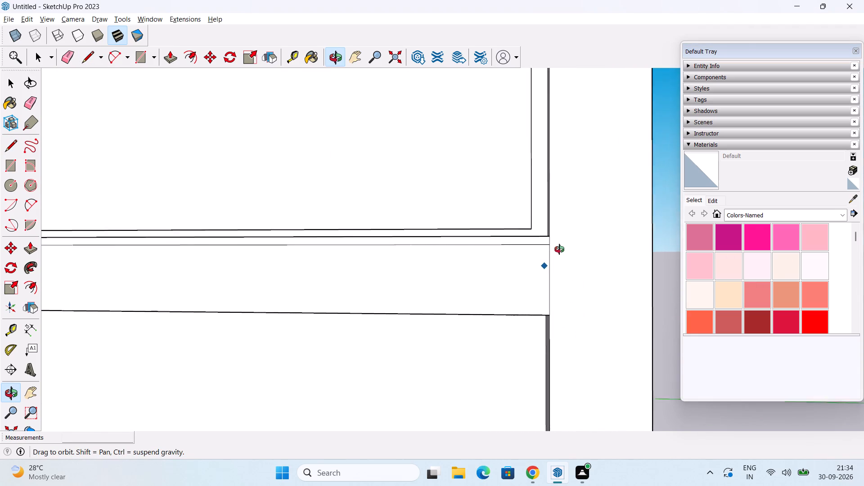
{"action": "middle_click_drag", "start_coordinate": [559, 249], "coordinate": [559, 248]}
{"action": "left_click", "coordinate": [548, 314]}
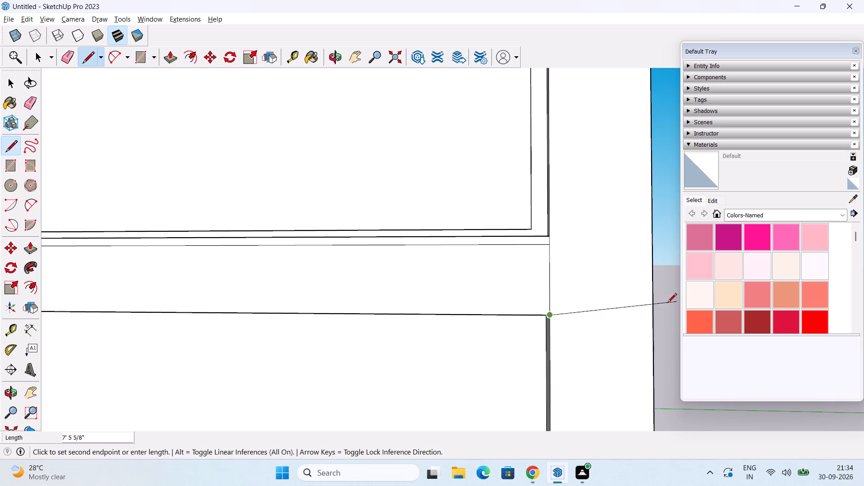
{"action": "left_click", "coordinate": [653, 315]}
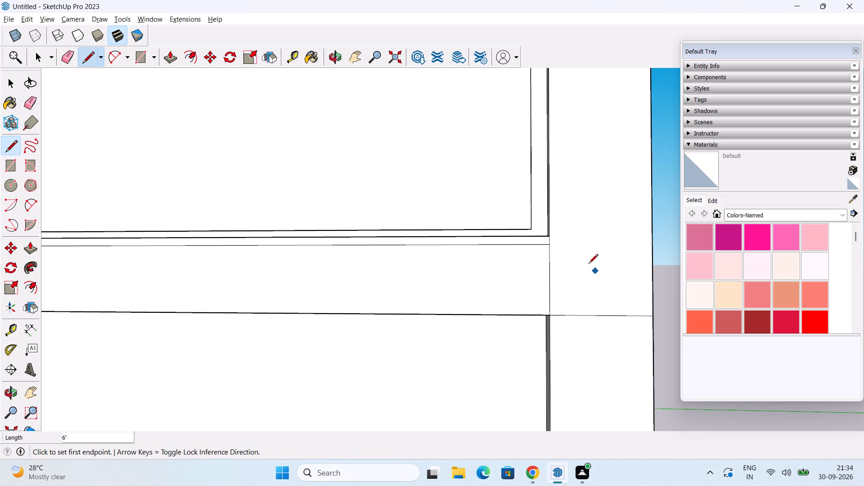
{"action": "left_click", "coordinate": [549, 245]}
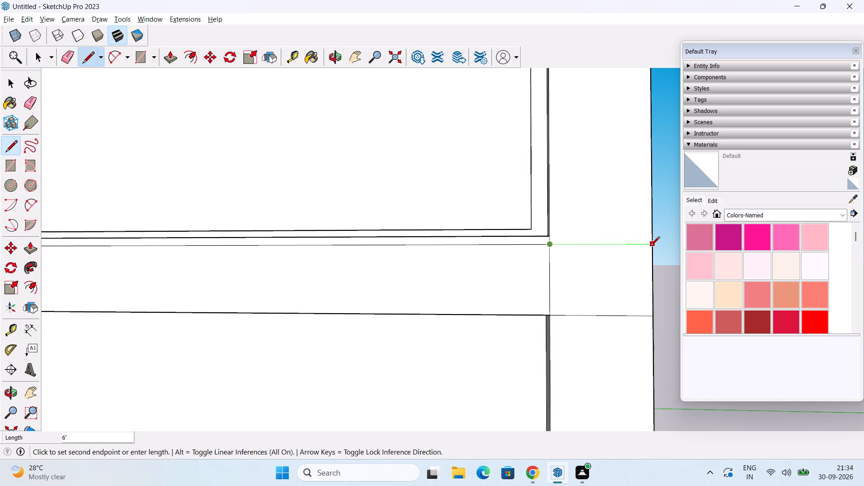
{"action": "left_click", "coordinate": [652, 247]}
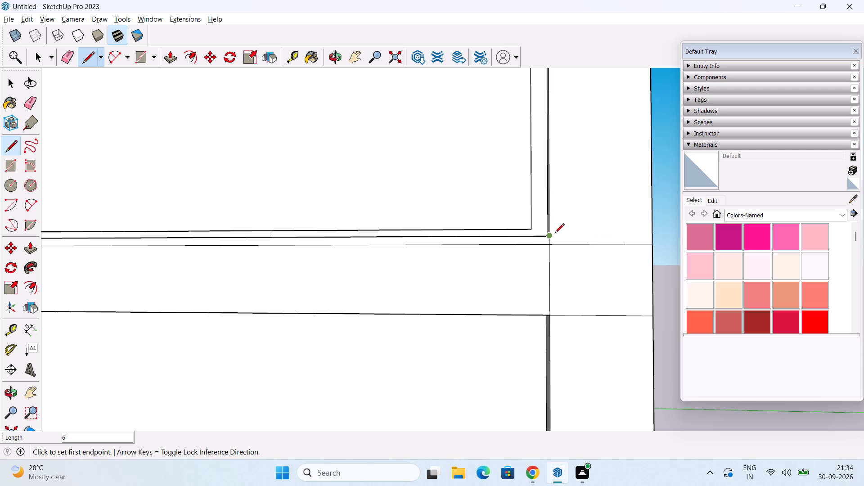
{"action": "scroll", "coordinate": [551, 258], "scroll_direction": "up", "scroll_amount": 2}
{"action": "middle_click_drag", "start_coordinate": [549, 285], "coordinate": [574, 163]}
{"action": "left_click", "coordinate": [548, 238]}
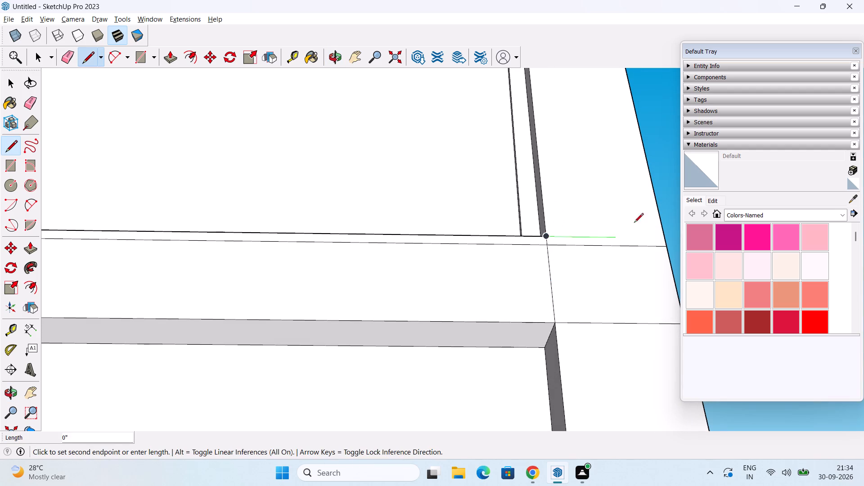
{"action": "left_click", "coordinate": [663, 235]}
{"action": "key", "text": "space"}
Copy the first ledge's vertical edge at the side post about 43' 1" toward the corner, dividing the span into four equal parts.
{"action": "scroll", "coordinate": [489, 246], "scroll_direction": "down", "scroll_amount": 6}
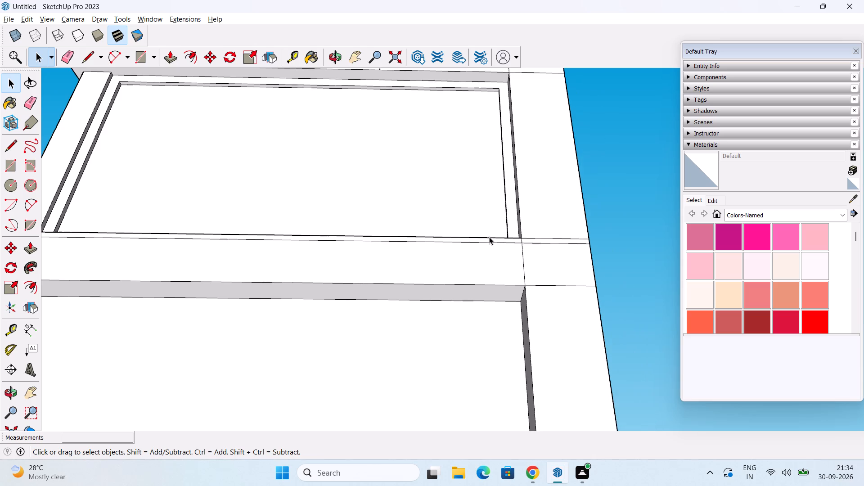
{"action": "middle_click_drag", "start_coordinate": [492, 234], "coordinate": [512, 351]}
{"action": "scroll", "coordinate": [524, 308], "scroll_direction": "down", "scroll_amount": 3}
{"action": "scroll", "coordinate": [401, 355], "scroll_direction": "down", "scroll_amount": 3}
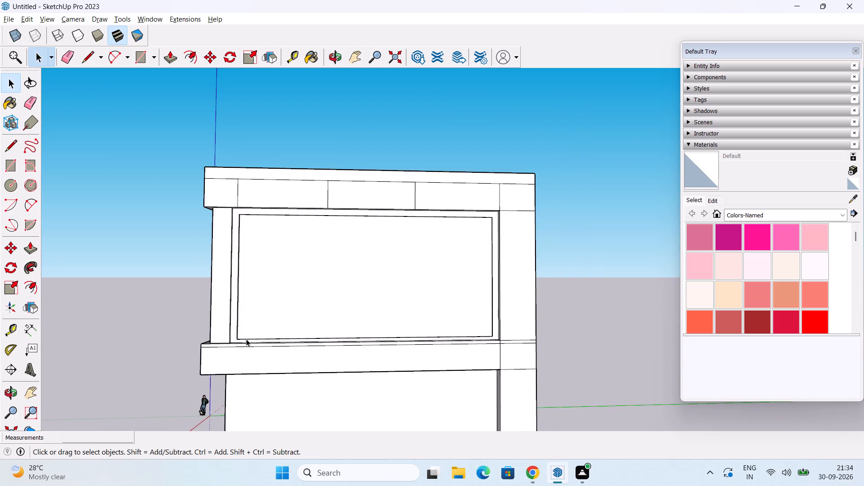
{"action": "middle_click_drag", "start_coordinate": [247, 338], "coordinate": [524, 385]}
{"action": "scroll", "coordinate": [340, 376], "scroll_direction": "down", "scroll_amount": 2}
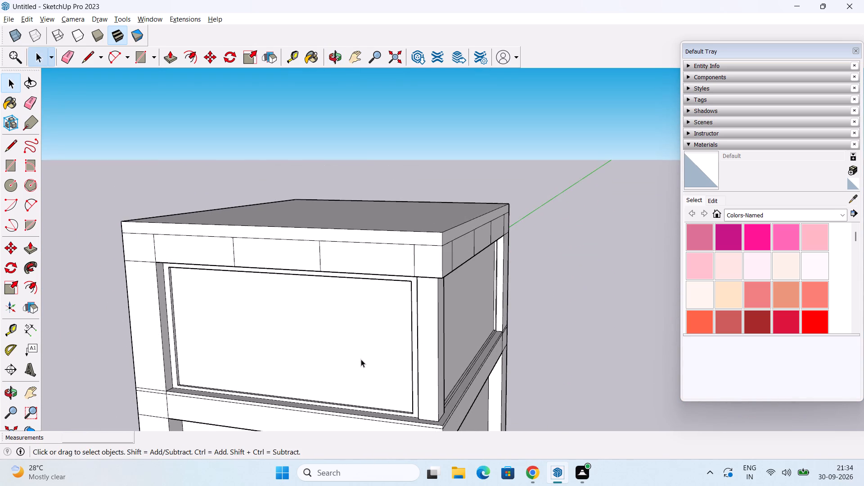
{"action": "middle_click_drag", "start_coordinate": [361, 358], "coordinate": [414, 295]}
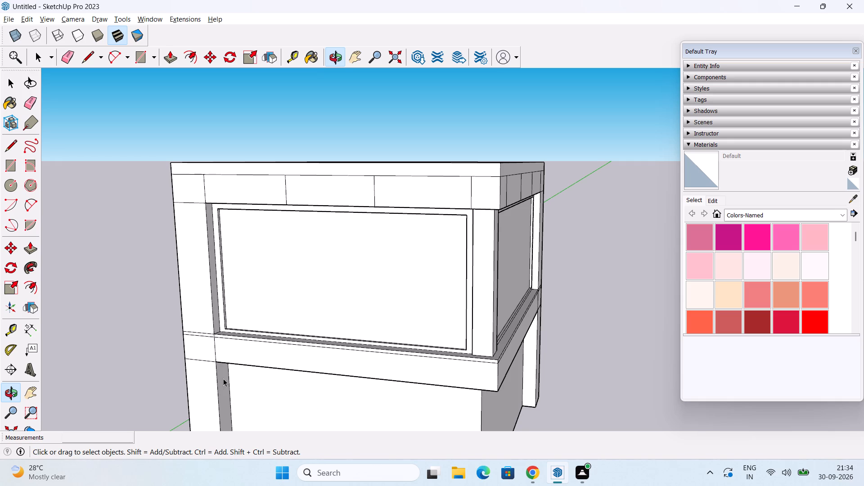
{"action": "middle_click_drag", "start_coordinate": [227, 375], "coordinate": [244, 351]}
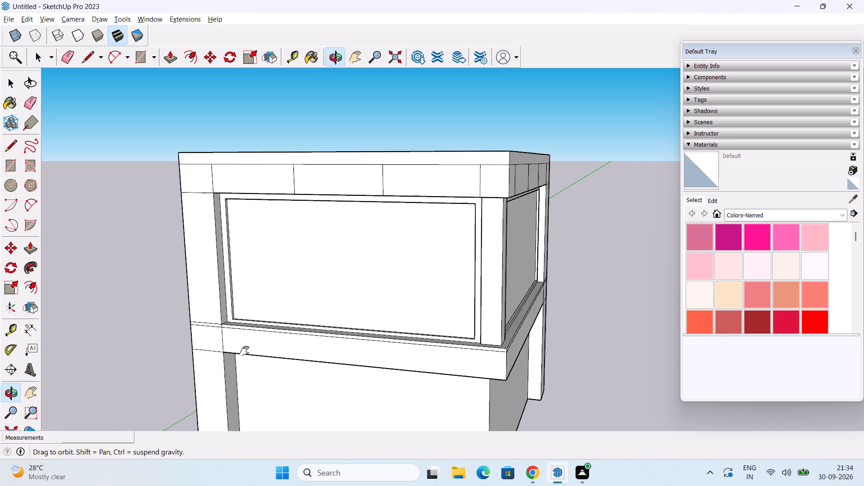
{"action": "middle_click_drag", "start_coordinate": [244, 351], "coordinate": [265, 305]}
{"action": "left_click", "coordinate": [252, 277]}
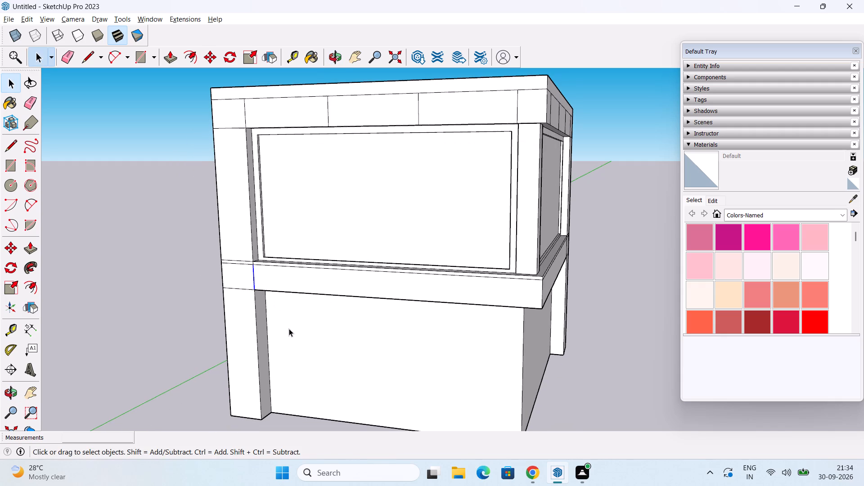
{"action": "key", "text": "m"}
{"action": "left_click", "coordinate": [251, 291]}
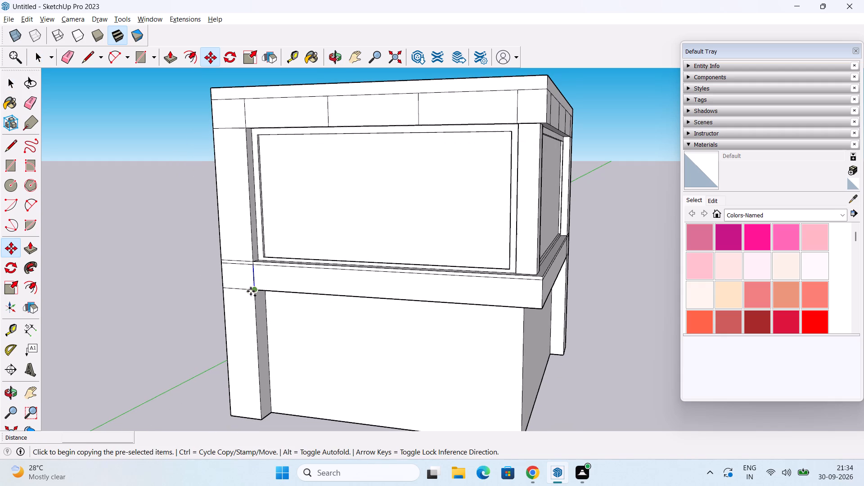
{"action": "left_click", "coordinate": [515, 309]}
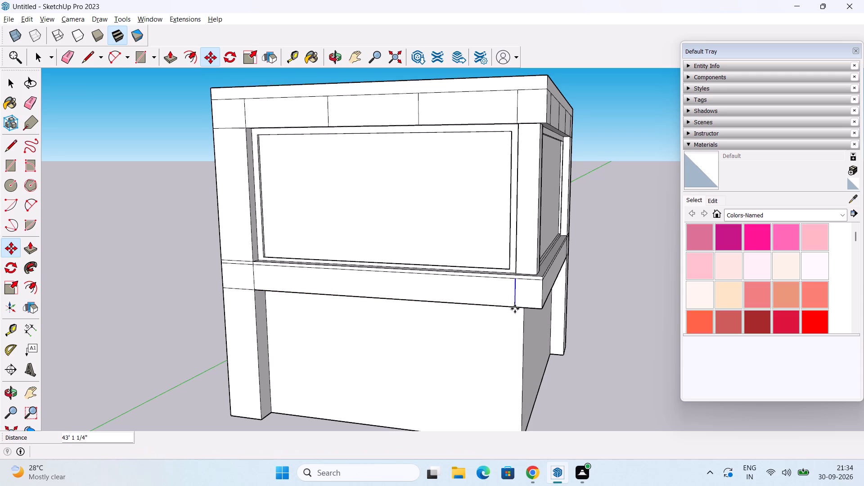
{"action": "type", "text": "/4"}
{"action": "key", "text": "Return"}
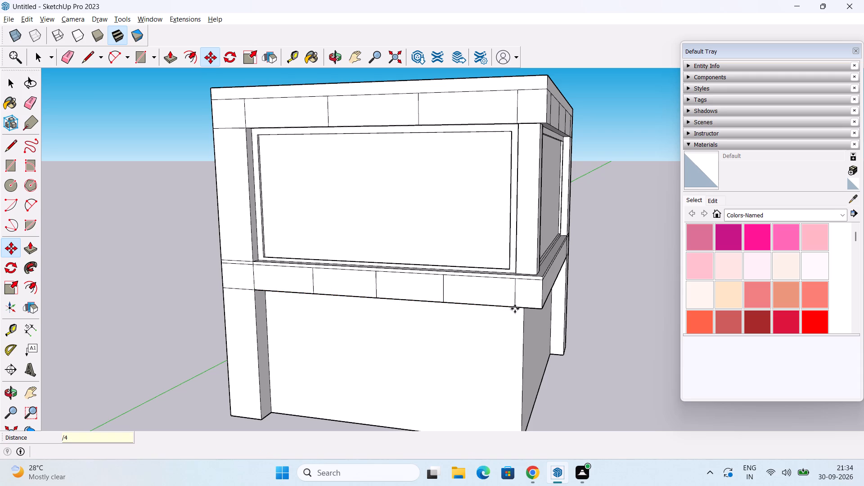
Examine the adjacent side's undivided ledge, its junction with the side post, and the building mass from above.
{"action": "middle_click_drag", "start_coordinate": [604, 369], "coordinate": [428, 329]}
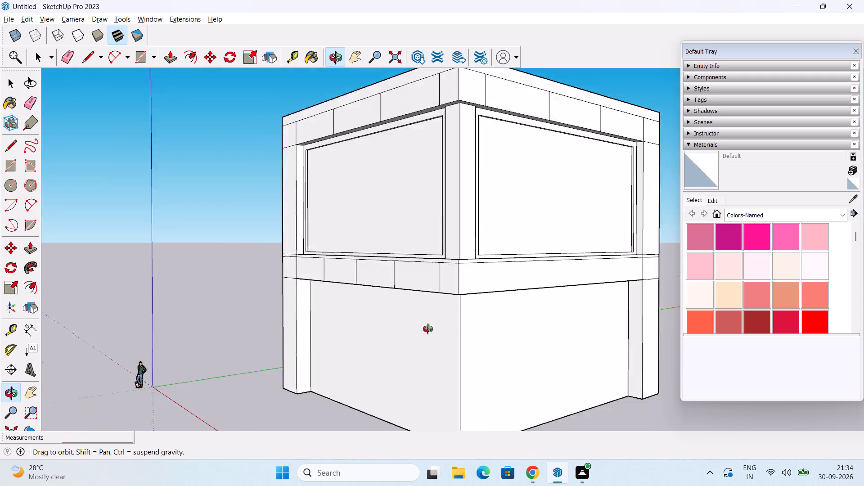
{"action": "middle_click_drag", "start_coordinate": [428, 329], "coordinate": [303, 313]}
{"action": "middle_click_drag", "start_coordinate": [453, 310], "coordinate": [417, 316]}
{"action": "key", "text": "space"}
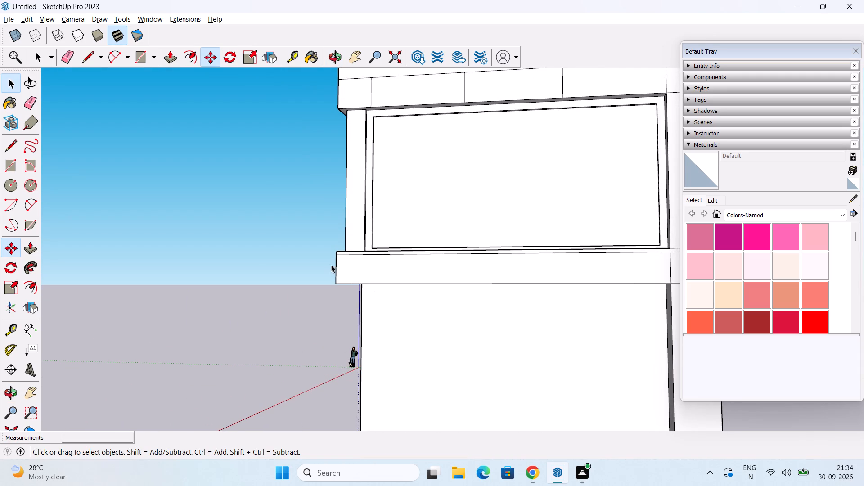
{"action": "scroll", "coordinate": [348, 266], "scroll_direction": "down", "scroll_amount": 1}
{"action": "middle_click_drag", "start_coordinate": [358, 268], "coordinate": [387, 334]}
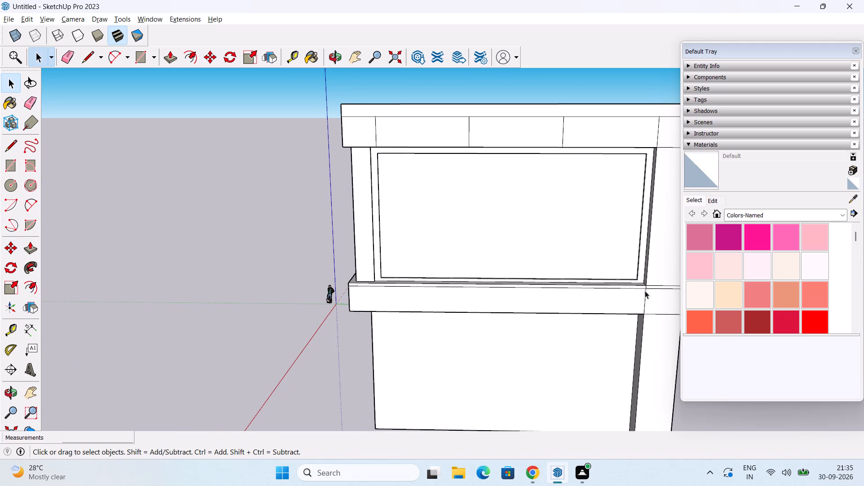
{"action": "middle_click_drag", "start_coordinate": [645, 291], "coordinate": [647, 317]}
{"action": "middle_click_drag", "start_coordinate": [644, 314], "coordinate": [664, 420]}
{"action": "scroll", "coordinate": [364, 325], "scroll_direction": "down", "scroll_amount": 2}
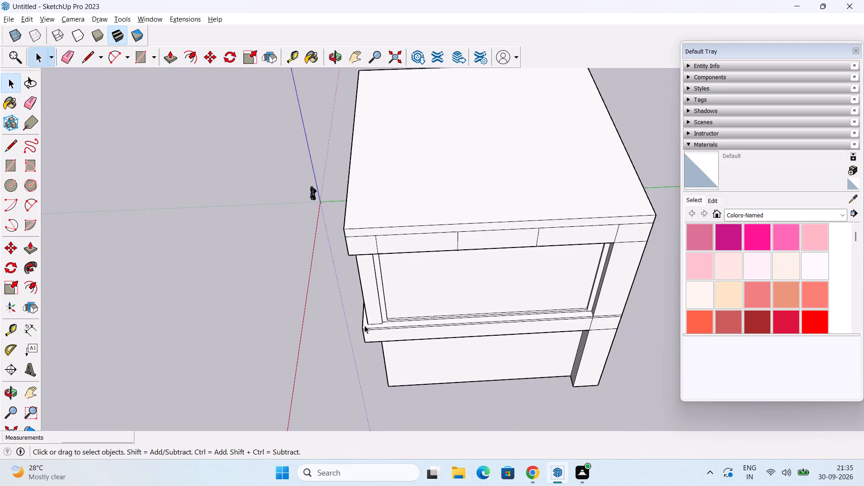
{"action": "middle_click_drag", "start_coordinate": [364, 325], "coordinate": [149, 289]}
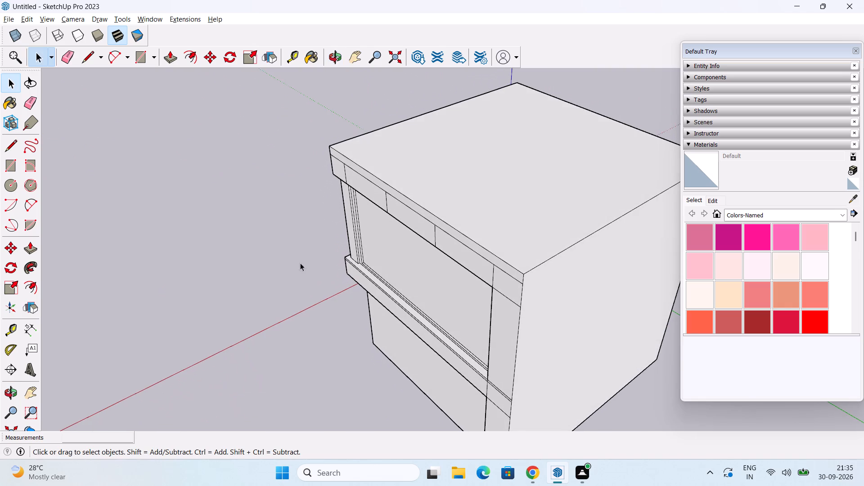
Copy the adjacent ledge's vertical edge at the side post about 42' 3" toward the corner, dividing the span into four equal parts.
{"action": "scroll", "coordinate": [311, 260], "scroll_direction": "up", "scroll_amount": 3}
{"action": "scroll", "coordinate": [396, 277], "scroll_direction": "up", "scroll_amount": 11}
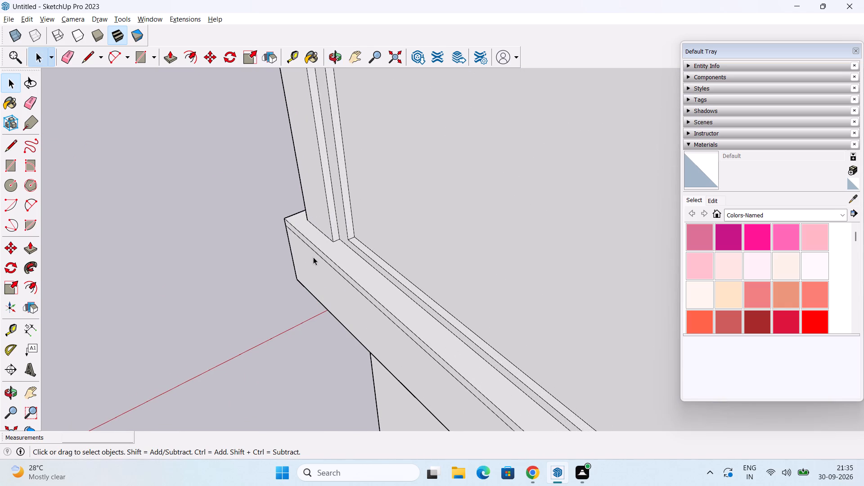
{"action": "middle_click_drag", "start_coordinate": [313, 256], "coordinate": [559, 292]}
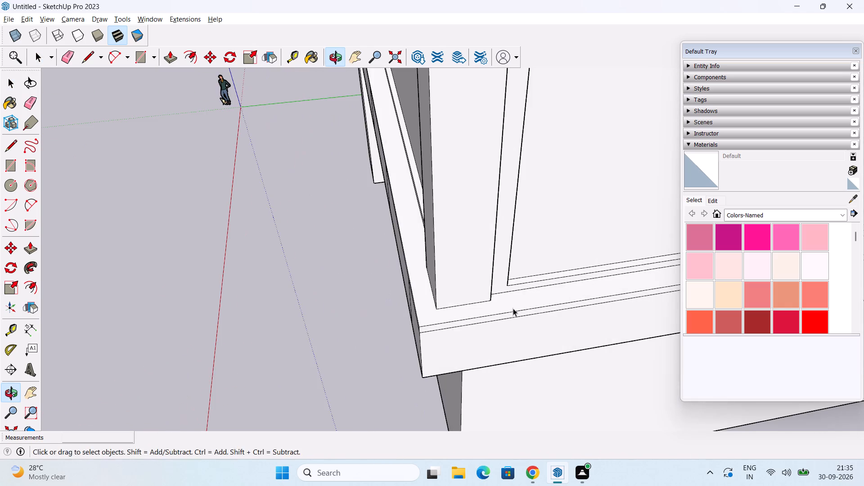
{"action": "middle_click_drag", "start_coordinate": [425, 321], "coordinate": [593, 344]}
{"action": "middle_click_drag", "start_coordinate": [395, 319], "coordinate": [625, 306]}
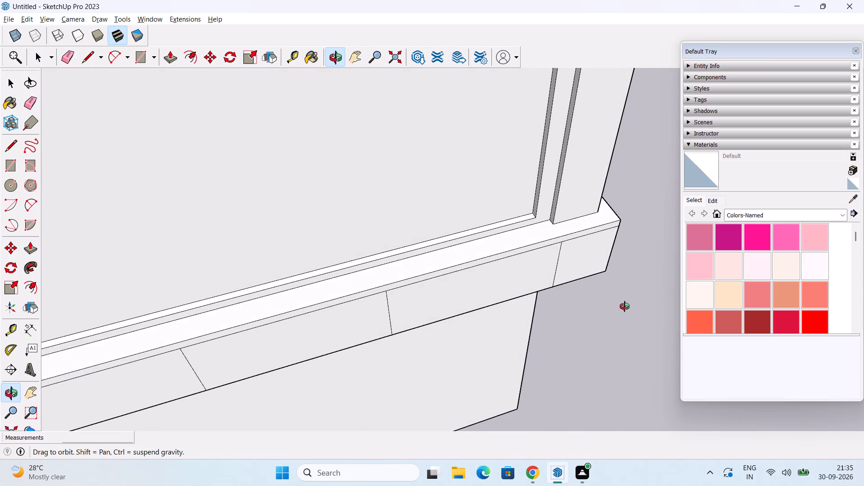
{"action": "middle_click_drag", "start_coordinate": [625, 306], "coordinate": [484, 247]}
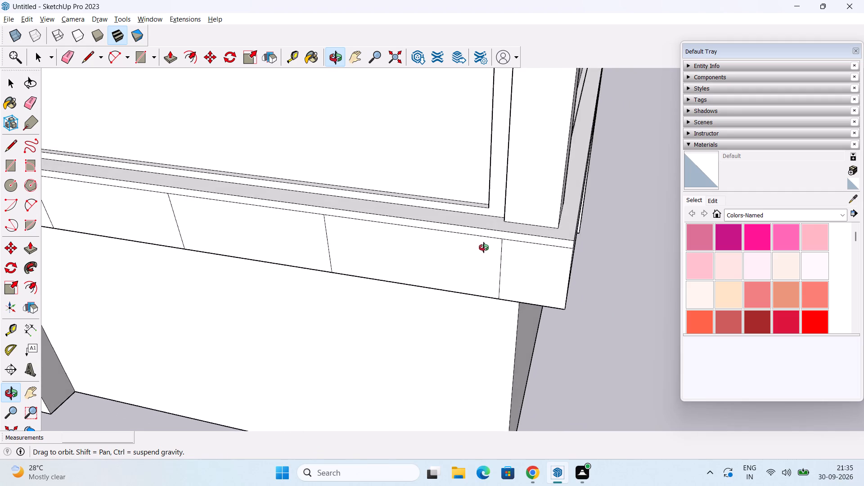
{"action": "middle_click_drag", "start_coordinate": [484, 247], "coordinate": [360, 233]}
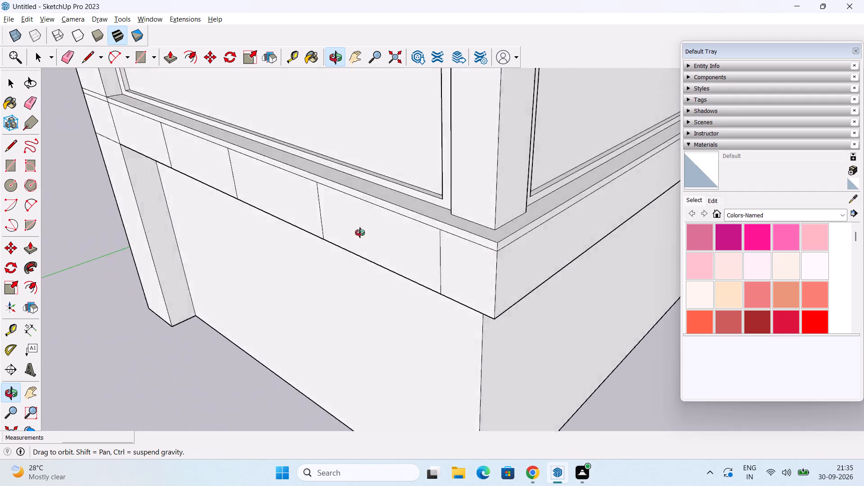
{"action": "middle_click_drag", "start_coordinate": [360, 233], "coordinate": [241, 239]}
{"action": "scroll", "coordinate": [344, 219], "scroll_direction": "down", "scroll_amount": 1}
{"action": "middle_click_drag", "start_coordinate": [336, 223], "coordinate": [217, 235]}
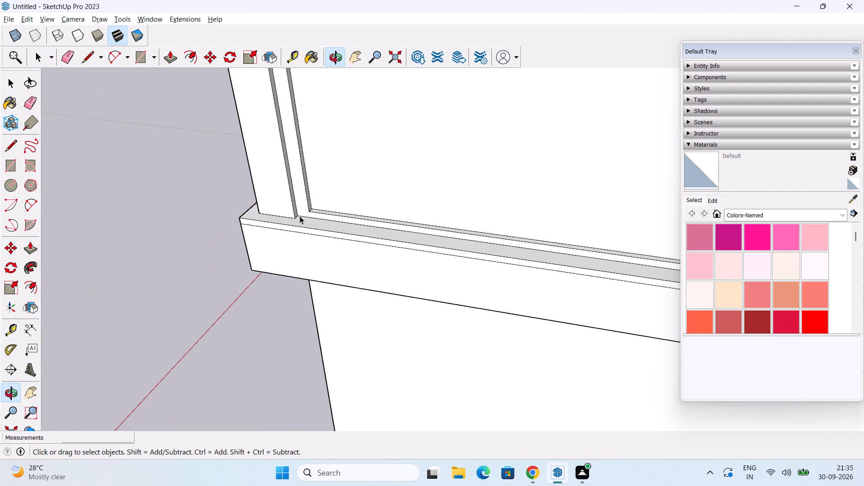
{"action": "scroll", "coordinate": [310, 222], "scroll_direction": "down", "scroll_amount": 1}
{"action": "middle_click", "coordinate": [311, 221]}
{"action": "scroll", "coordinate": [316, 219], "scroll_direction": "down", "scroll_amount": 7}
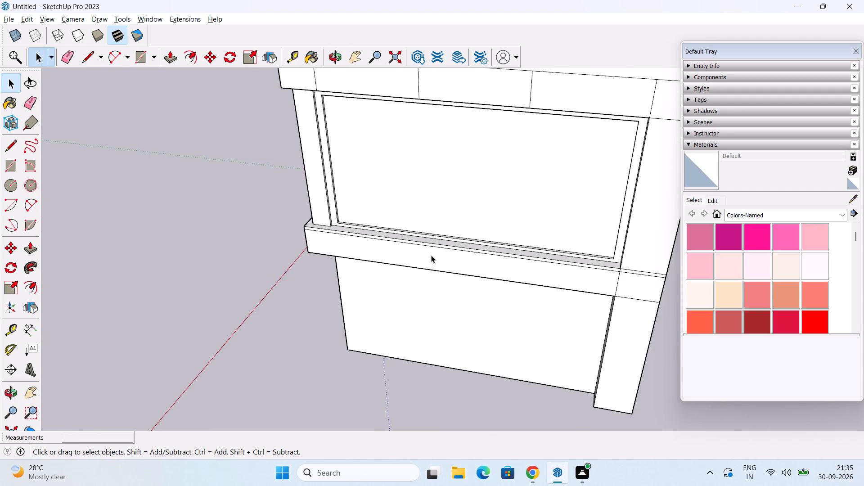
{"action": "middle_click_drag", "start_coordinate": [432, 254], "coordinate": [378, 265]}
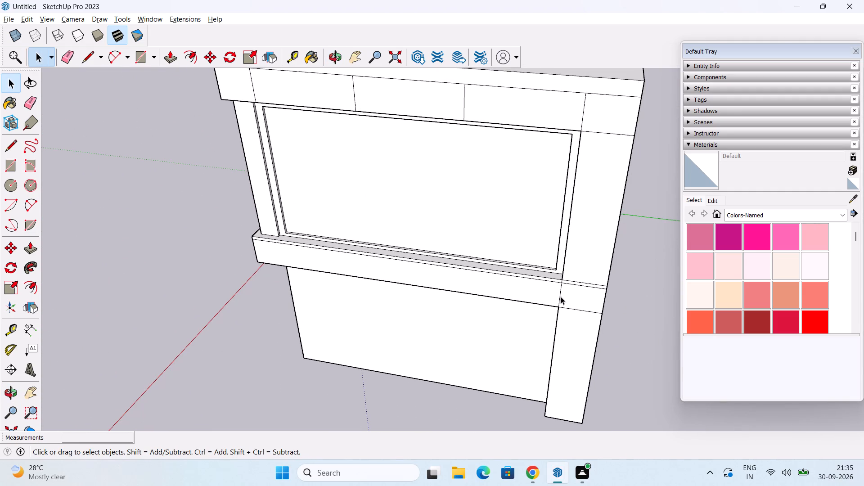
{"action": "left_click", "coordinate": [560, 299]}
{"action": "middle_click_drag", "start_coordinate": [580, 261], "coordinate": [597, 242]}
{"action": "middle_click_drag", "start_coordinate": [473, 327], "coordinate": [515, 236]}
{"action": "key", "text": "m"}
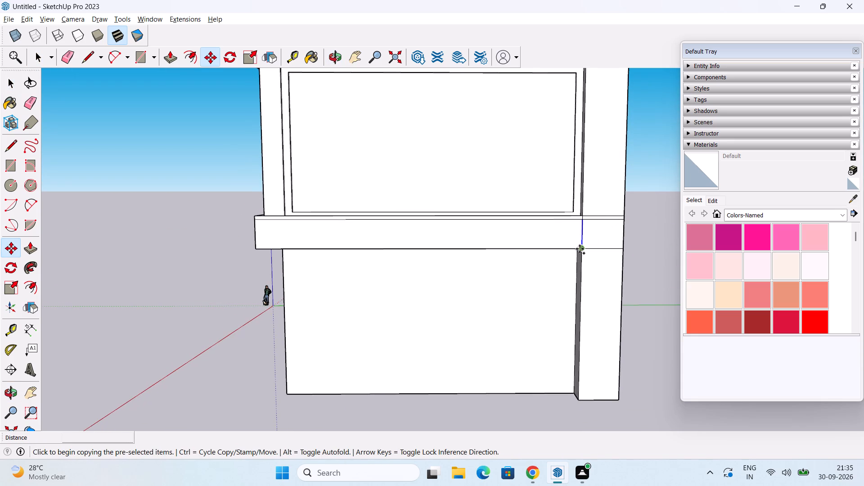
{"action": "left_click", "coordinate": [580, 249]}
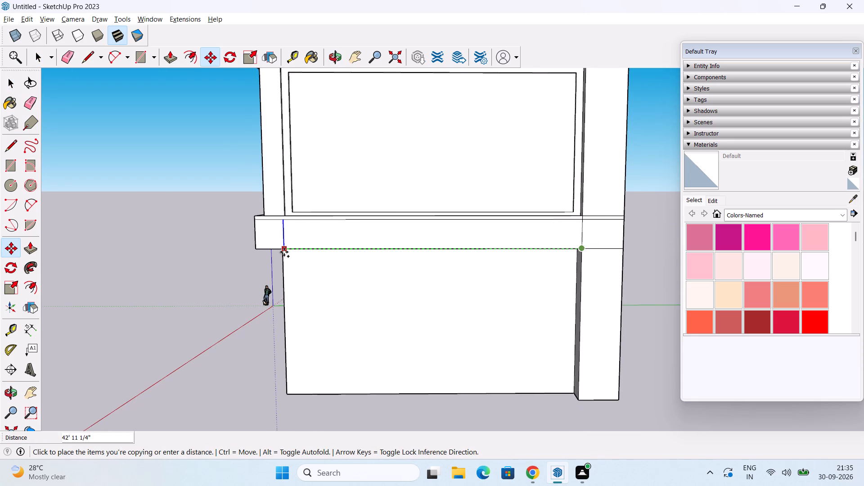
{"action": "left_click", "coordinate": [289, 251]}
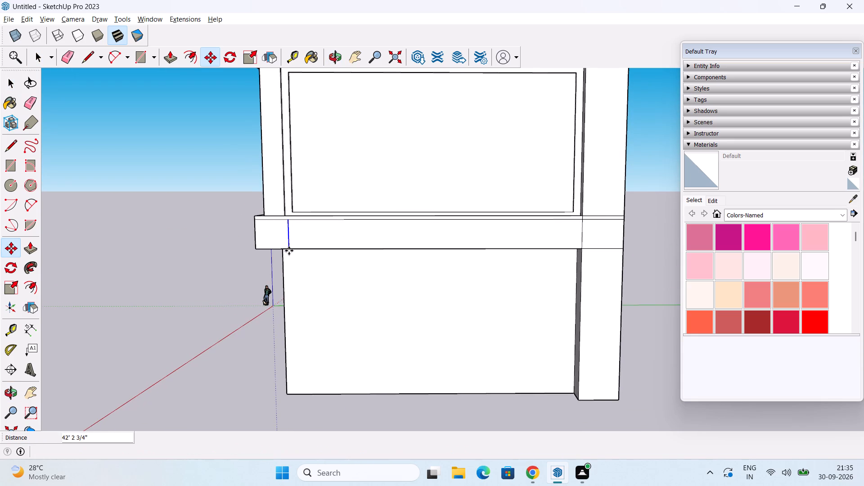
{"action": "type", "text": "/4"}
{"action": "key", "text": "Return"}
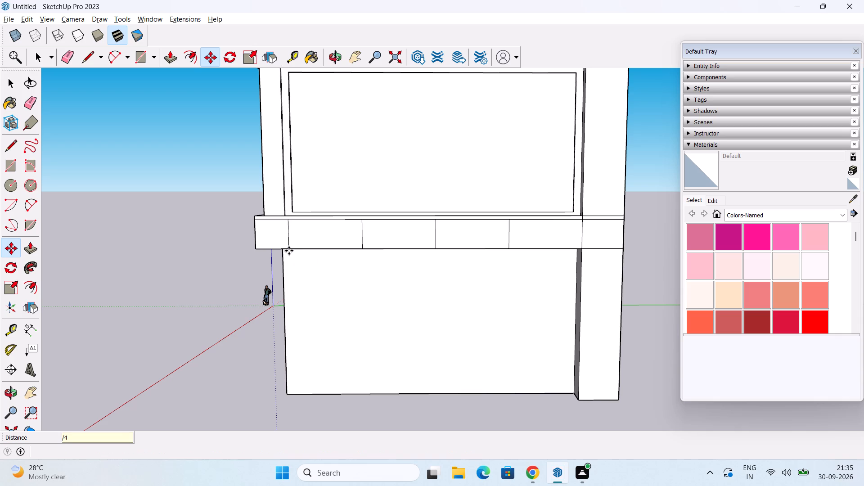
{"action": "key", "text": "space"}
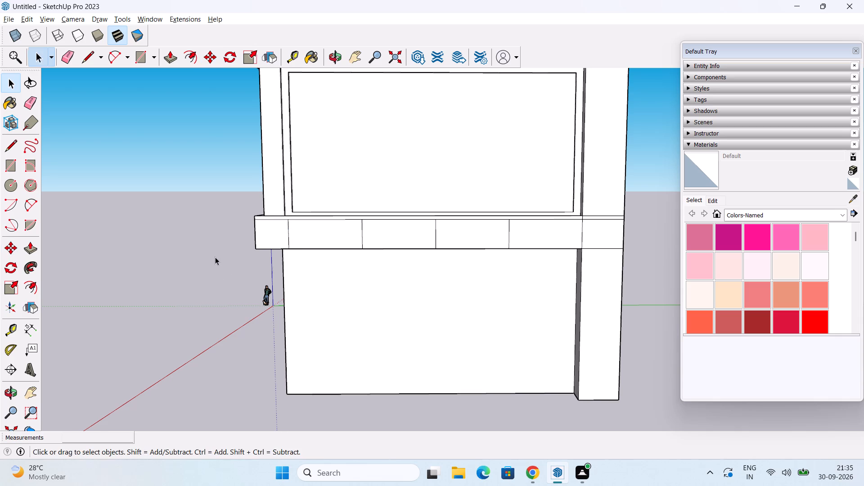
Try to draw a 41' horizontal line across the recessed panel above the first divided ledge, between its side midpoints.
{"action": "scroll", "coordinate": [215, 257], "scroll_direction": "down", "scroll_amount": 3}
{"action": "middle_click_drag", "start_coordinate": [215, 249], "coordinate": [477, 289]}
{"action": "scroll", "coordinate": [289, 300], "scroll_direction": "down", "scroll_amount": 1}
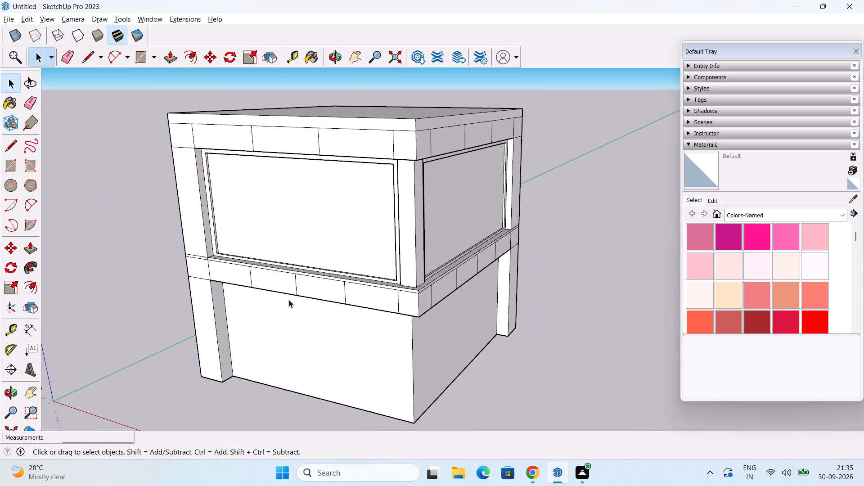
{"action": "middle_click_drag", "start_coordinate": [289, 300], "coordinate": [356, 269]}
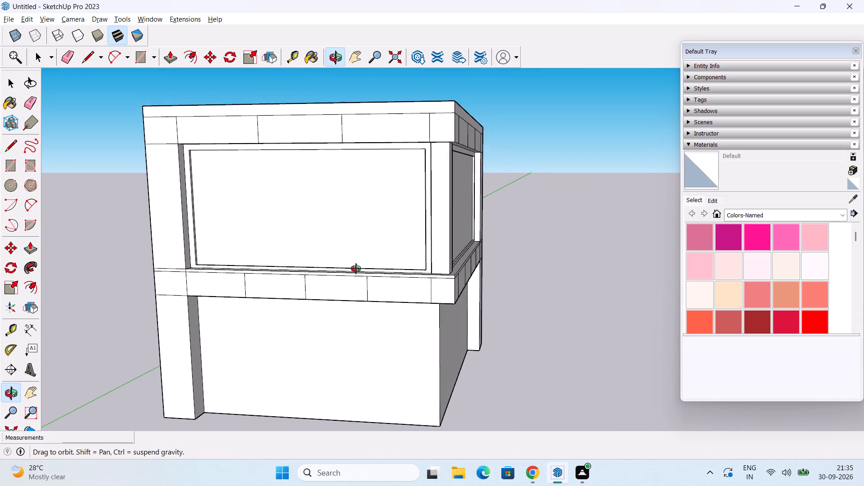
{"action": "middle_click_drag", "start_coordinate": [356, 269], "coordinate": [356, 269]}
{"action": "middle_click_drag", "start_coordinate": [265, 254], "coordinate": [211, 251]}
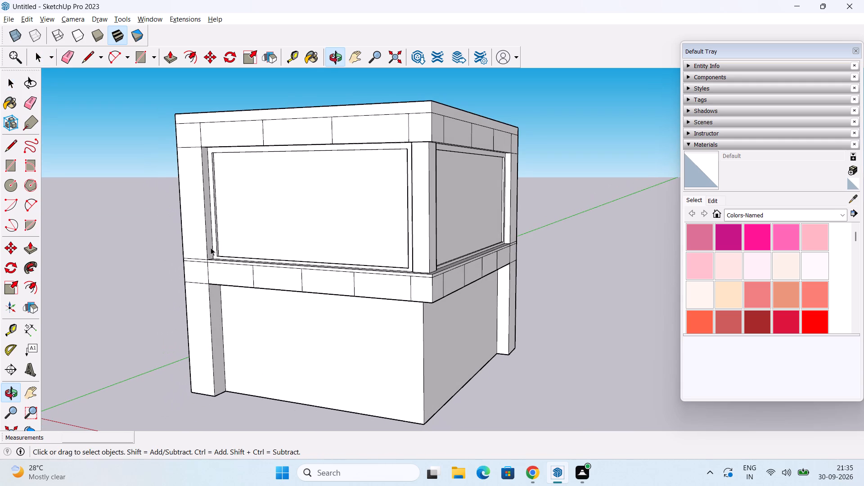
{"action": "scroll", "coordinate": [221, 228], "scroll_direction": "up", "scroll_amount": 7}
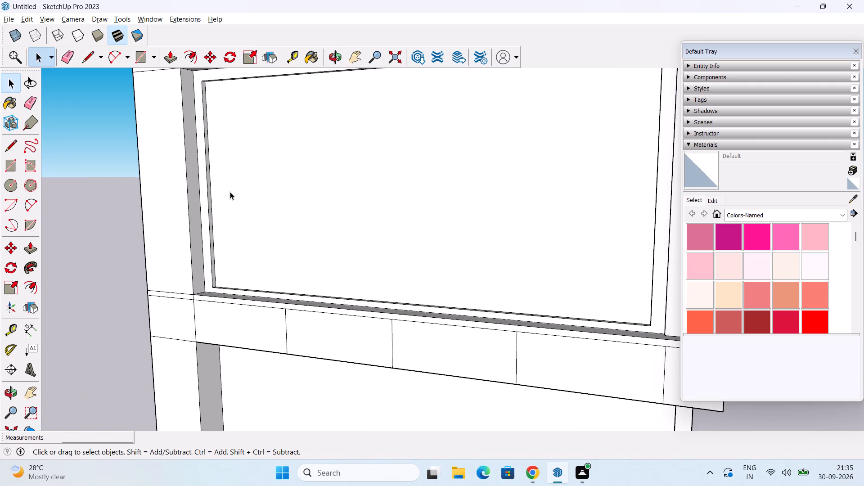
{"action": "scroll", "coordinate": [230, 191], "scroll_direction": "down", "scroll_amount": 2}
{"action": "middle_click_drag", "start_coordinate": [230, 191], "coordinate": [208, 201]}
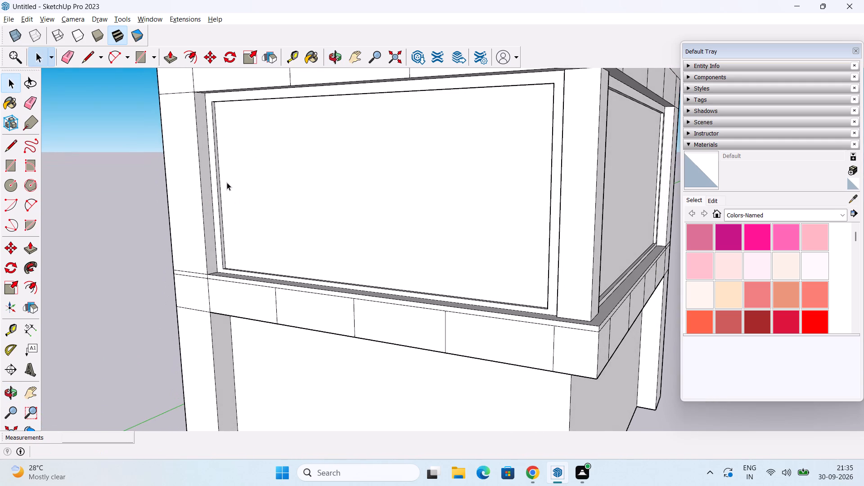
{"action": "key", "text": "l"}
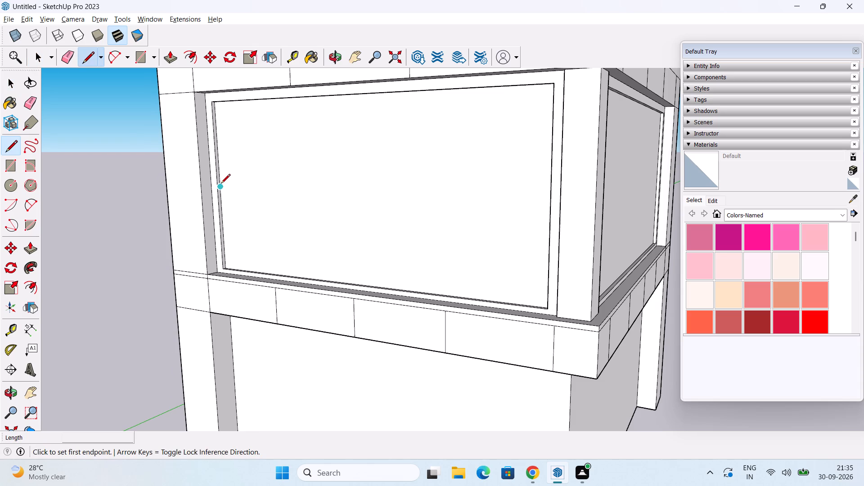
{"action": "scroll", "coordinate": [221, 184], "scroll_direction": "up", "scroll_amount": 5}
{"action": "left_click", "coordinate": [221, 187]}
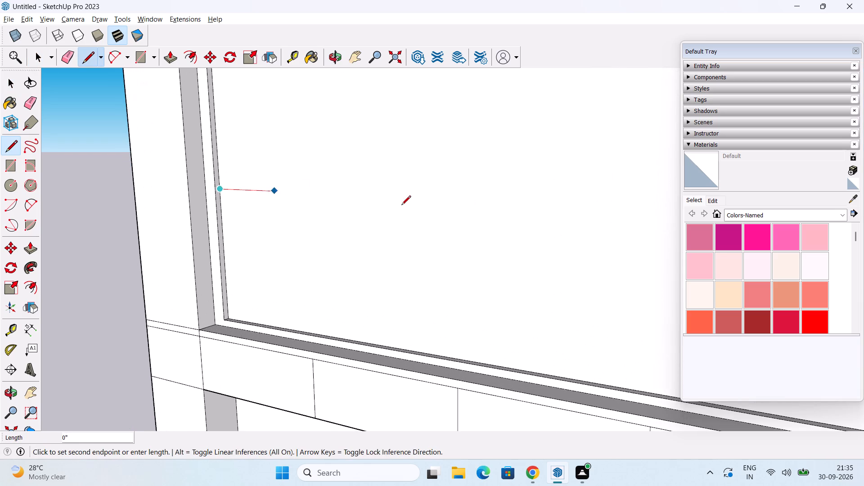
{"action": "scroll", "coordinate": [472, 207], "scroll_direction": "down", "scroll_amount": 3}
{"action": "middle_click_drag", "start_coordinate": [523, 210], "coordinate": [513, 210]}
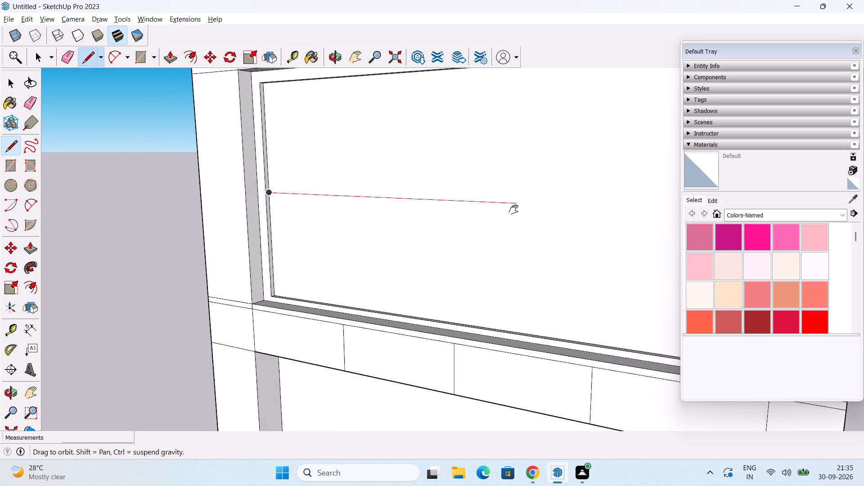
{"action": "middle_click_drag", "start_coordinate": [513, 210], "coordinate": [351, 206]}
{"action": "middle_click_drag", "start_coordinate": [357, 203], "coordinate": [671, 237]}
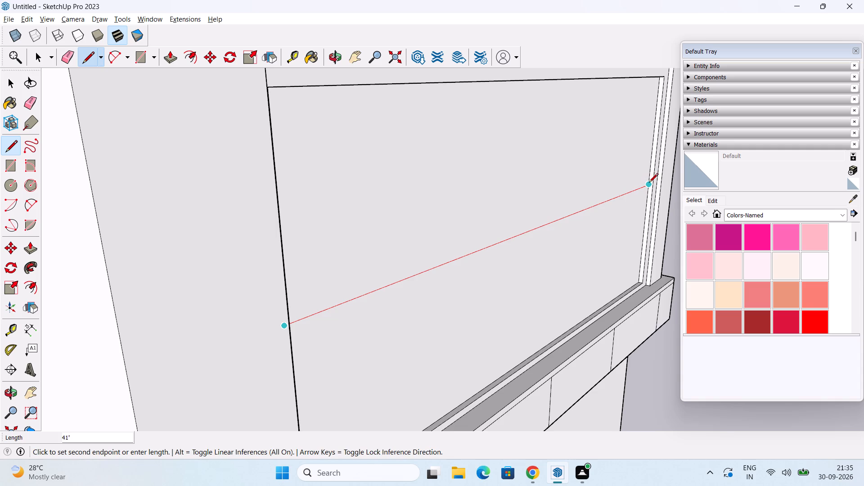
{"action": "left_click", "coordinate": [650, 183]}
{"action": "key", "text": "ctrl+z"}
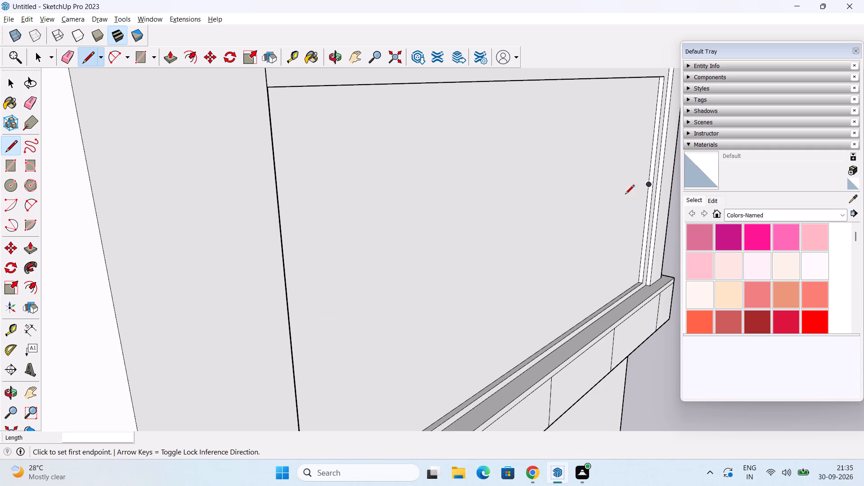
Draw a 41' horizontal line across the first side's recessed panel, joining the midpoints of its inner vertical edges.
{"action": "middle_click_drag", "start_coordinate": [597, 211], "coordinate": [487, 233]}
{"action": "scroll", "coordinate": [570, 215], "scroll_direction": "up", "scroll_amount": 8}
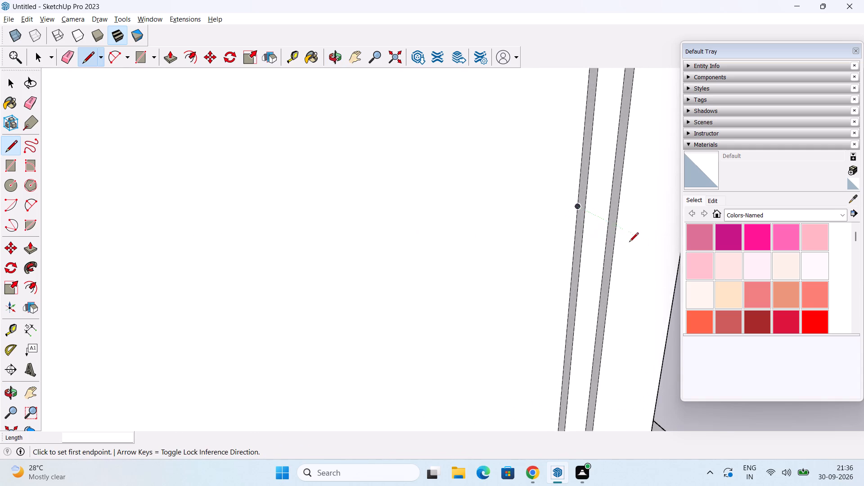
{"action": "scroll", "coordinate": [629, 243], "scroll_direction": "up", "scroll_amount": 3}
{"action": "left_click", "coordinate": [567, 202]}
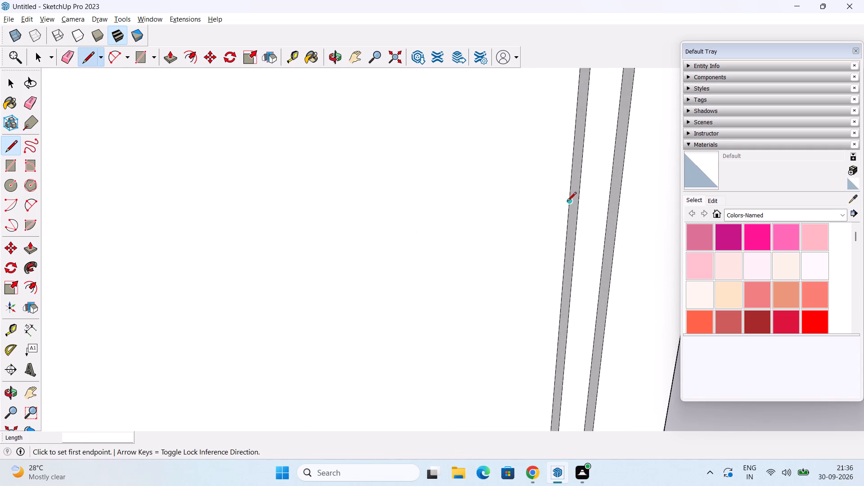
{"action": "scroll", "coordinate": [140, 227], "scroll_direction": "down", "scroll_amount": 6}
{"action": "middle_click_drag", "start_coordinate": [132, 225], "coordinate": [429, 194], "text": "shift"}
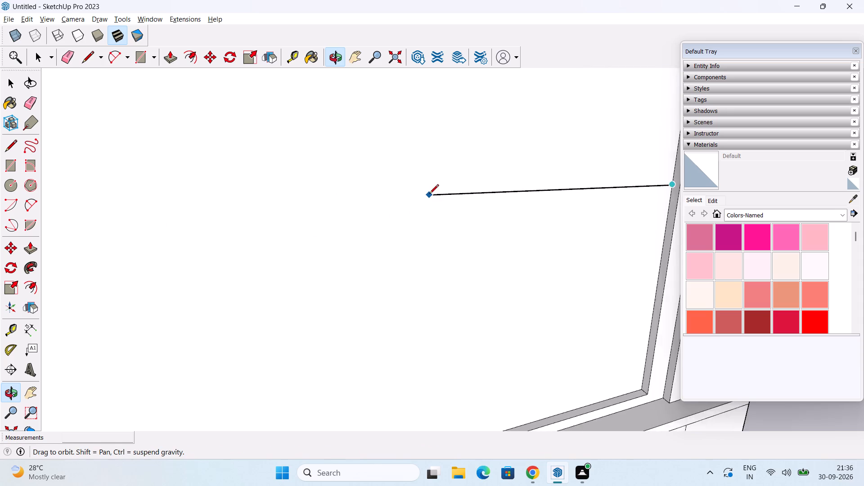
{"action": "scroll", "coordinate": [429, 194], "scroll_direction": "down", "scroll_amount": 10}
{"action": "middle_click_drag", "start_coordinate": [404, 203], "coordinate": [547, 178], "text": "shift"}
{"action": "middle_click_drag", "start_coordinate": [547, 178], "coordinate": [403, 201]}
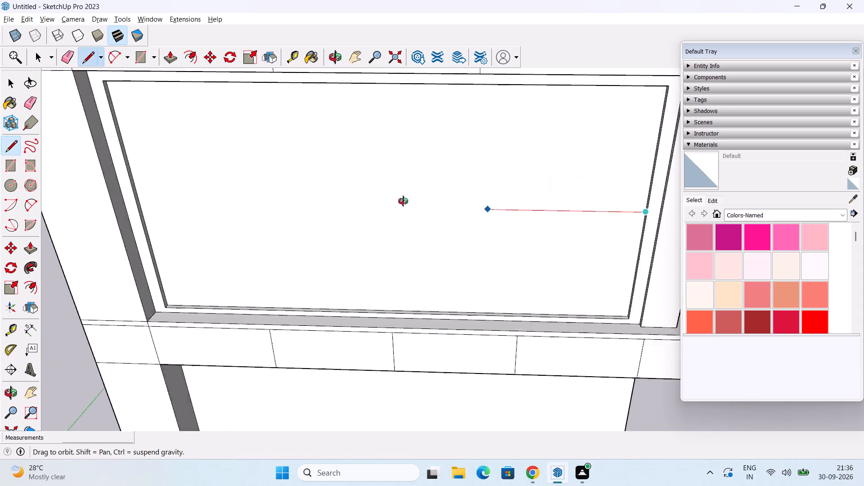
{"action": "middle_click_drag", "start_coordinate": [403, 201], "coordinate": [219, 197]}
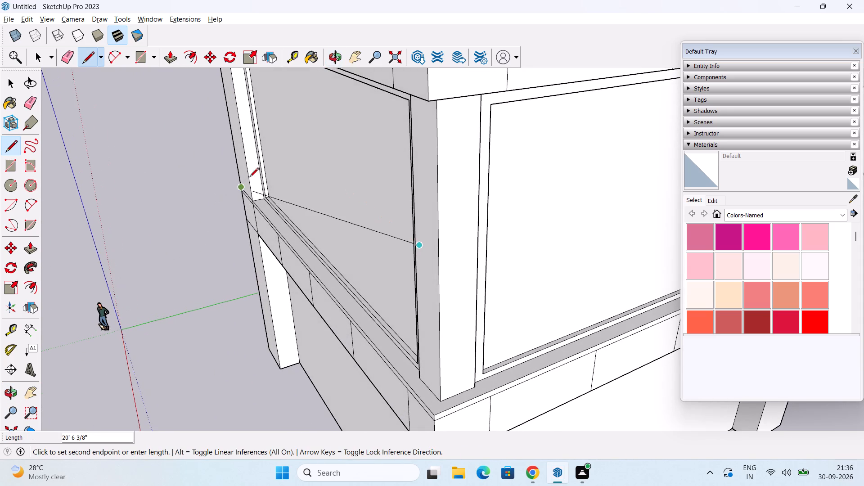
{"action": "scroll", "coordinate": [288, 146], "scroll_direction": "up", "scroll_amount": 6}
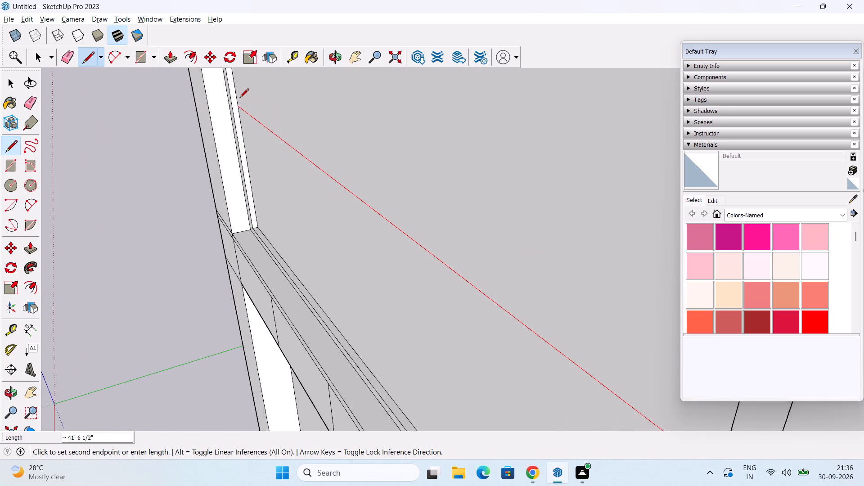
{"action": "left_click", "coordinate": [238, 105]}
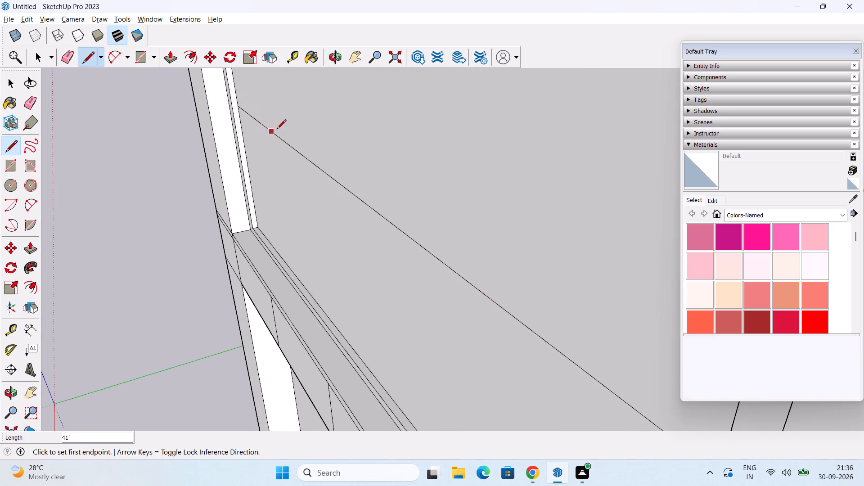
{"action": "key", "text": "space"}
Copy the panel's horizontal midline 6" upward.
{"action": "scroll", "coordinate": [290, 129], "scroll_direction": "down", "scroll_amount": 10}
{"action": "middle_click_drag", "start_coordinate": [342, 174], "coordinate": [436, 124]}
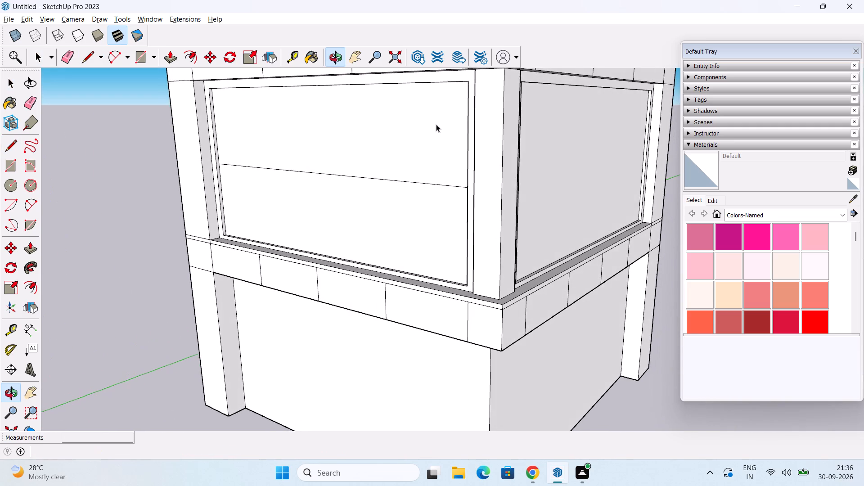
{"action": "middle_click_drag", "start_coordinate": [415, 166], "coordinate": [457, 203]}
{"action": "left_click", "coordinate": [441, 204]}
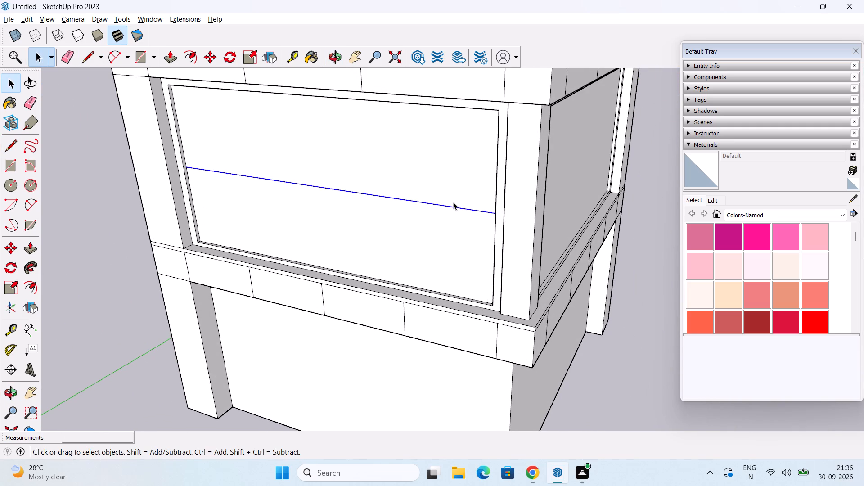
{"action": "key", "text": "m"}
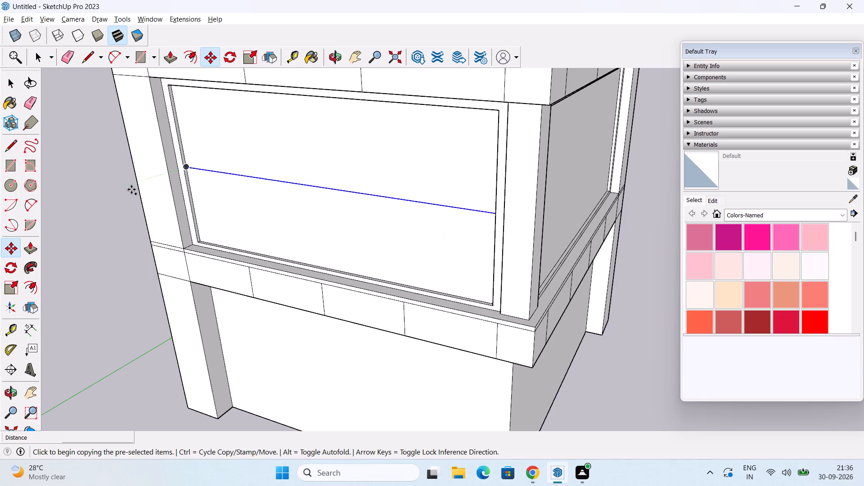
{"action": "left_click", "coordinate": [189, 167]}
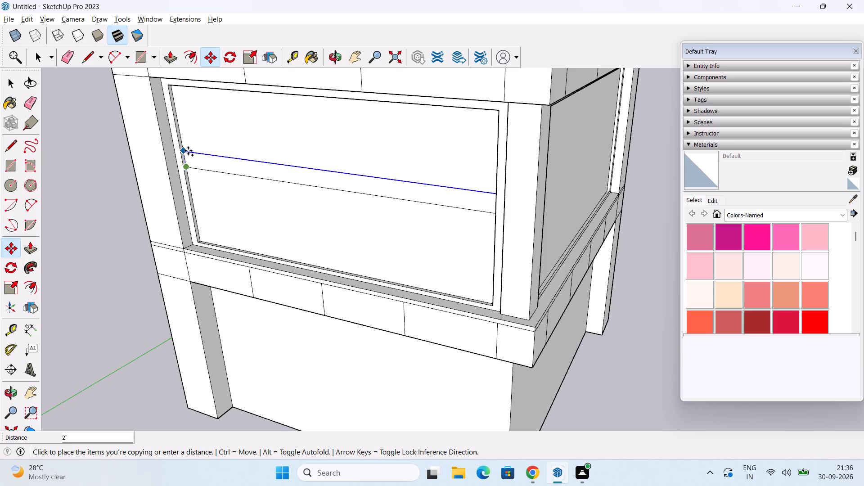
{"action": "type", "text": "6\""}
{"action": "key", "text": "Return"}
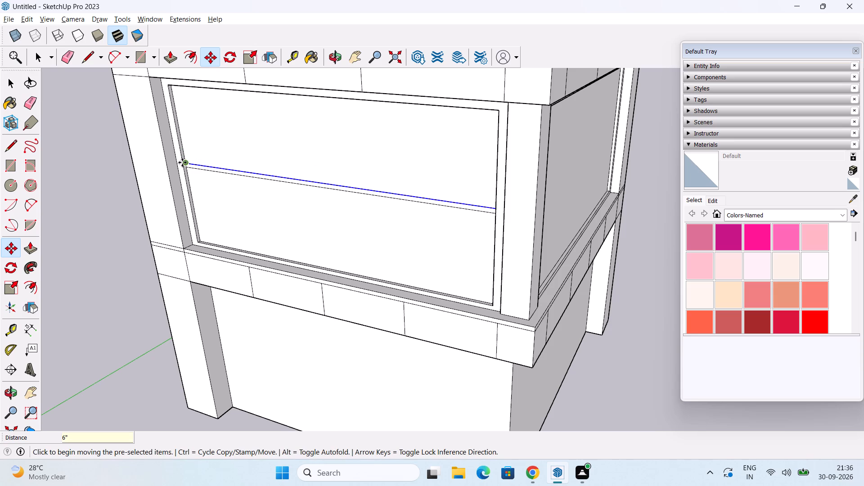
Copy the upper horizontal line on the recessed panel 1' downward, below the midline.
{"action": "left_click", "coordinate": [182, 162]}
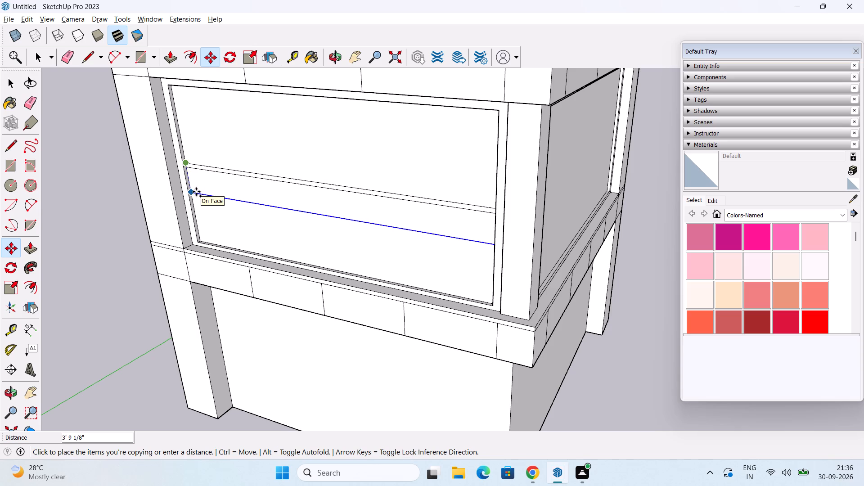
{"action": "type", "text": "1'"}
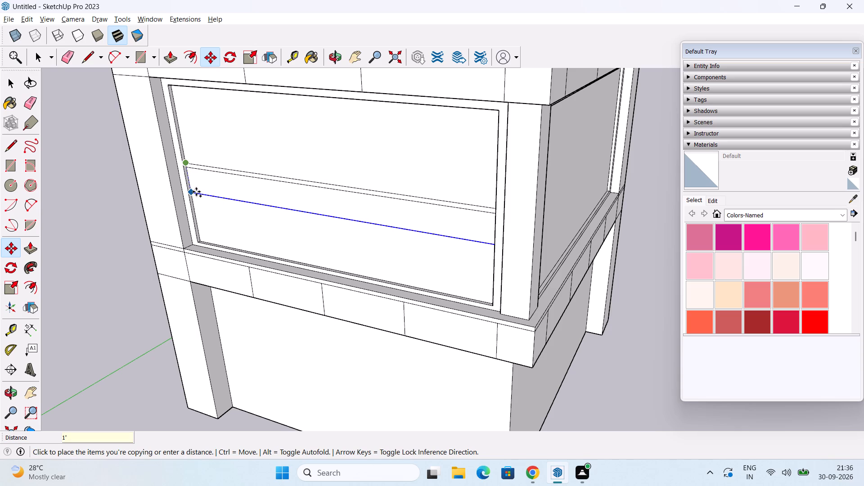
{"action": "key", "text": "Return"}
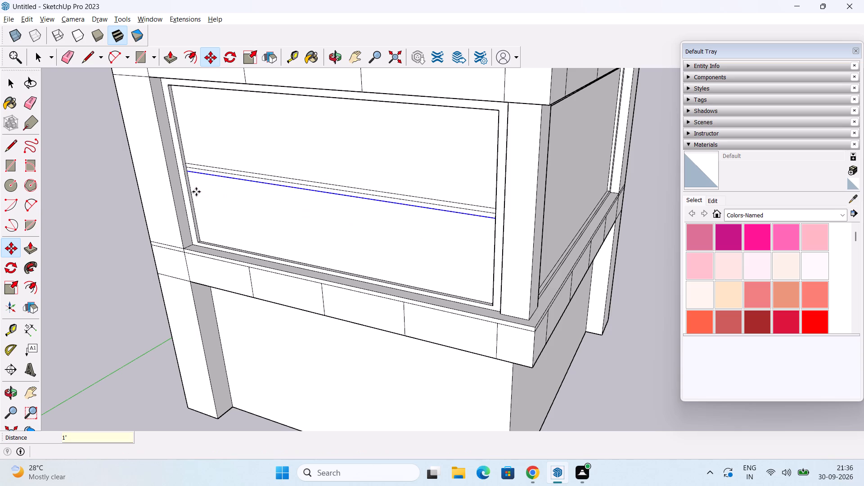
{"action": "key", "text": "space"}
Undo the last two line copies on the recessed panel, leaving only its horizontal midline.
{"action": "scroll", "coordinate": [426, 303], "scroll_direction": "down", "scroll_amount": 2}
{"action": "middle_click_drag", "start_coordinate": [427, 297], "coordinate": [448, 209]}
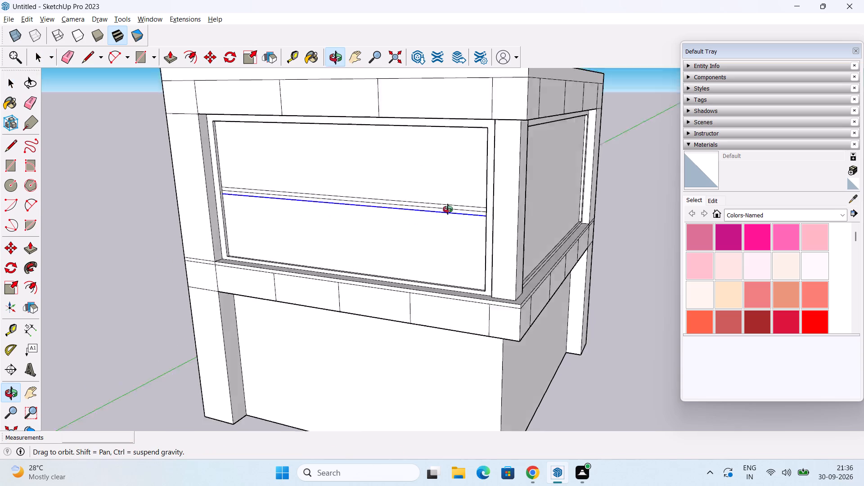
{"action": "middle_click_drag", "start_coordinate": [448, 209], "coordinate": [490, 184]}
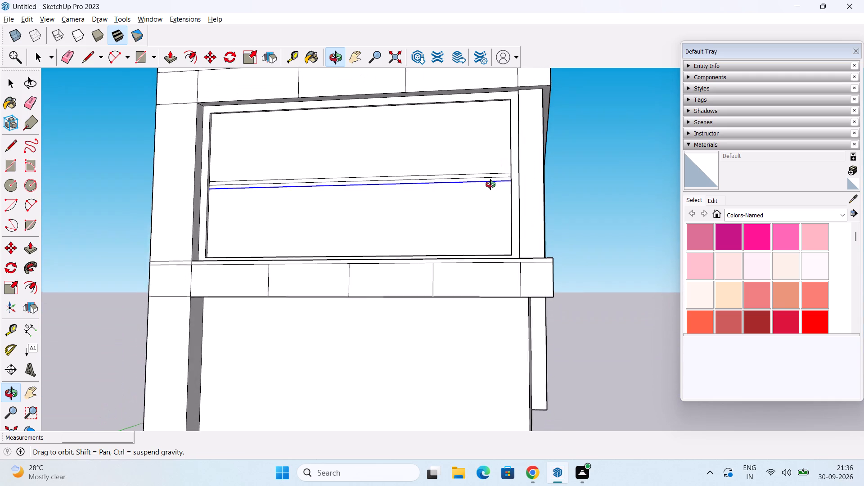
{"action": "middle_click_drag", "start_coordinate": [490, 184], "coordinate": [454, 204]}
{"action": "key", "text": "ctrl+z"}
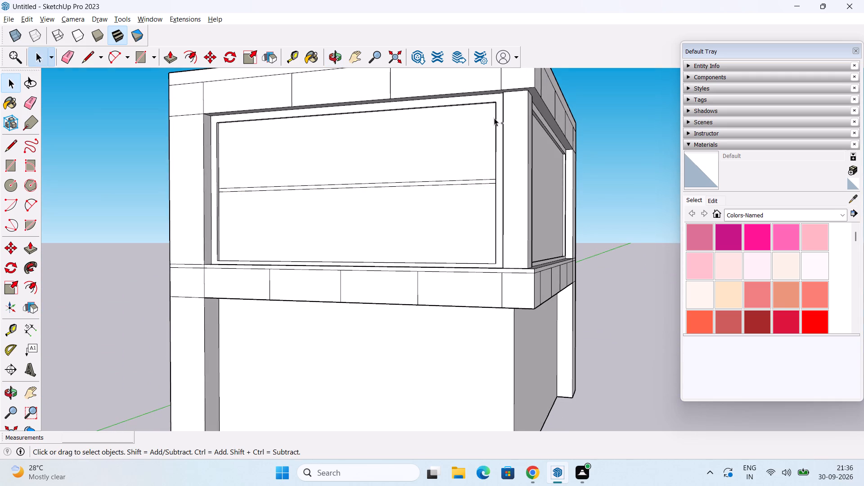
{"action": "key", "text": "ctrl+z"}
Copy the recessed panel's horizontal midline 3" upward from its end on the panel's side edge.
{"action": "middle_click_drag", "start_coordinate": [440, 165], "coordinate": [431, 185]}
{"action": "scroll", "coordinate": [434, 189], "scroll_direction": "up", "scroll_amount": 3}
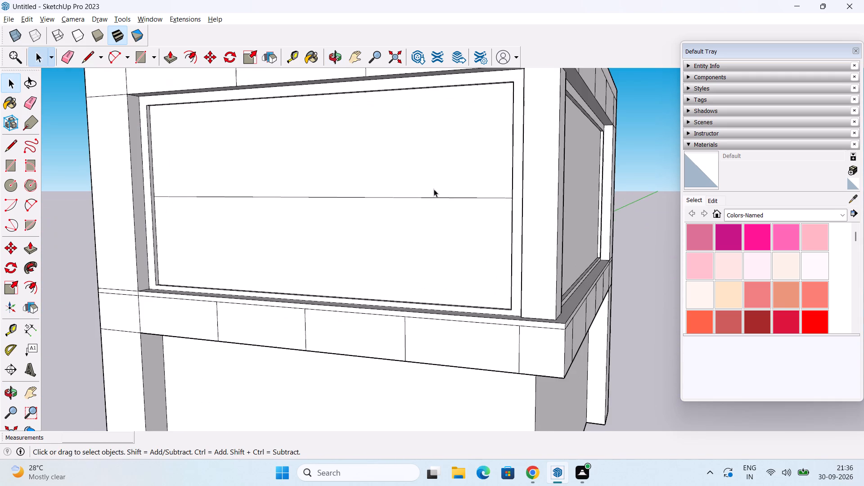
{"action": "scroll", "coordinate": [434, 189], "scroll_direction": "up", "scroll_amount": 1}
{"action": "middle_click_drag", "start_coordinate": [435, 183], "coordinate": [412, 200]}
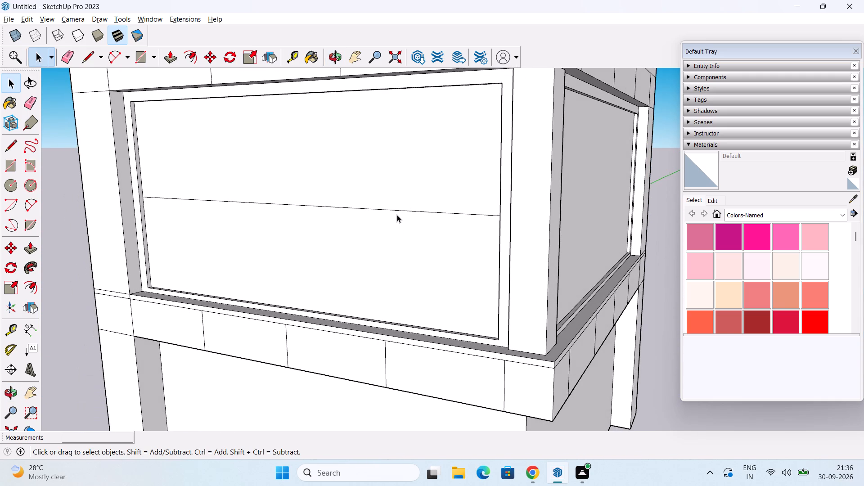
{"action": "left_click", "coordinate": [405, 211]}
{"action": "key", "text": "m"}
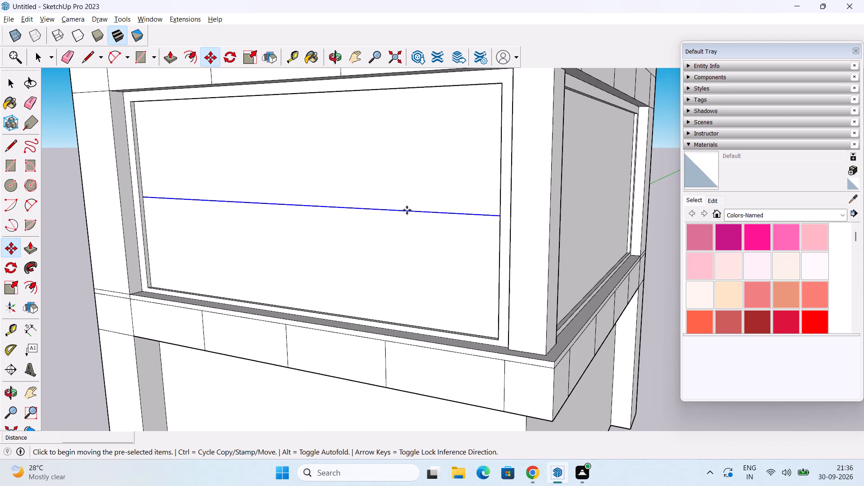
{"action": "scroll", "coordinate": [123, 203], "scroll_direction": "up", "scroll_amount": 3}
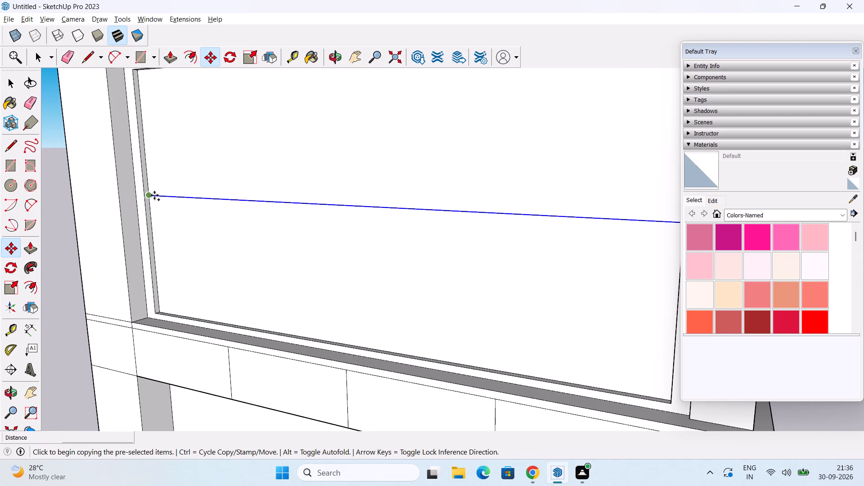
{"action": "left_click", "coordinate": [154, 195]}
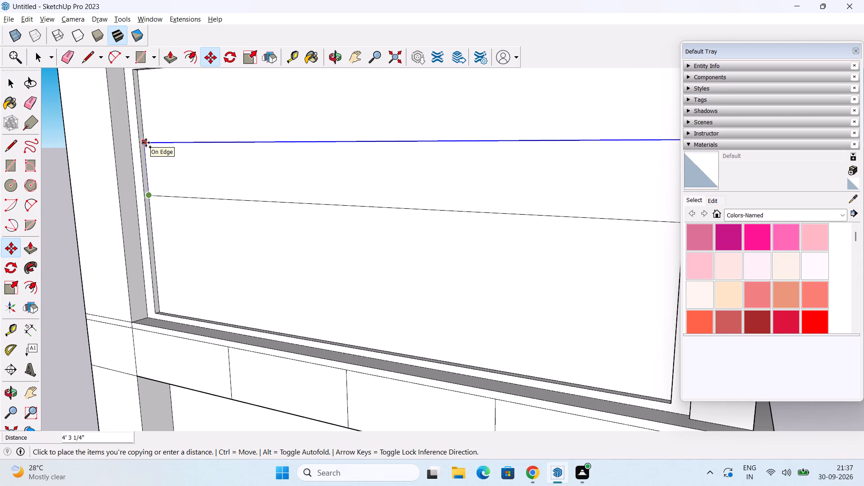
{"action": "key", "text": "3"}
{"action": "key", "text": "shift+quotedbl"}
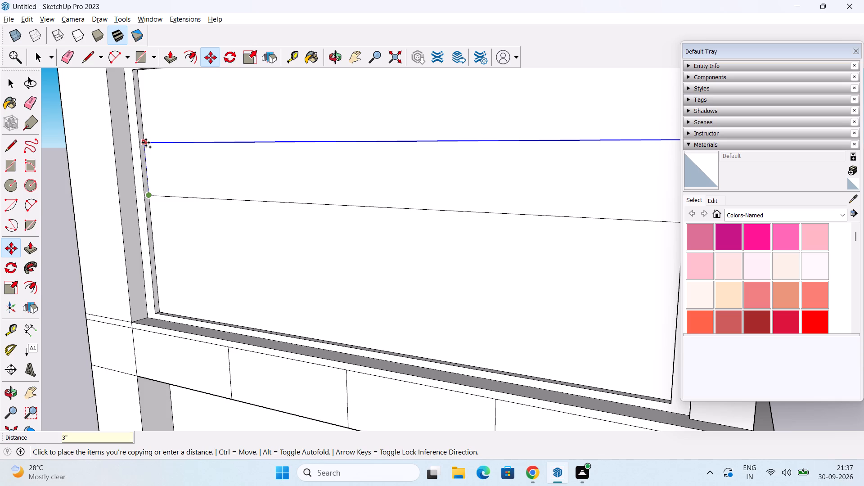
{"action": "key", "text": "Return"}
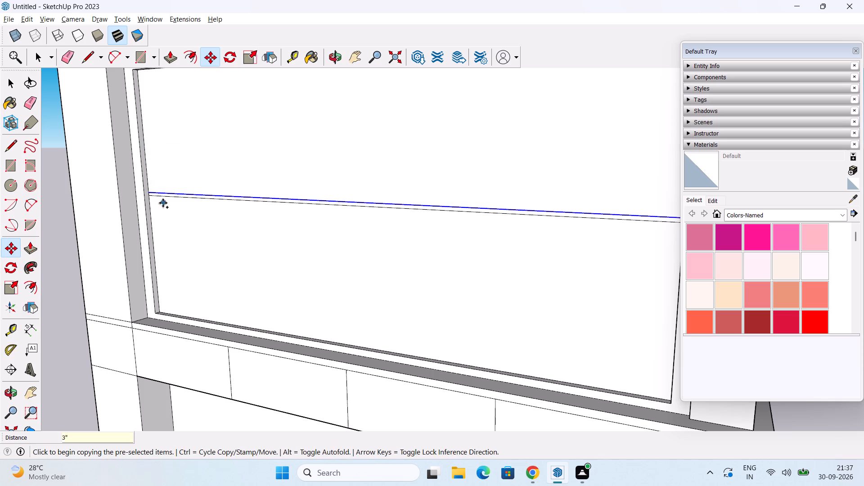
Copy the line just above the midline 6" downward to form the strip's lower edge.
{"action": "left_click", "coordinate": [152, 190]}
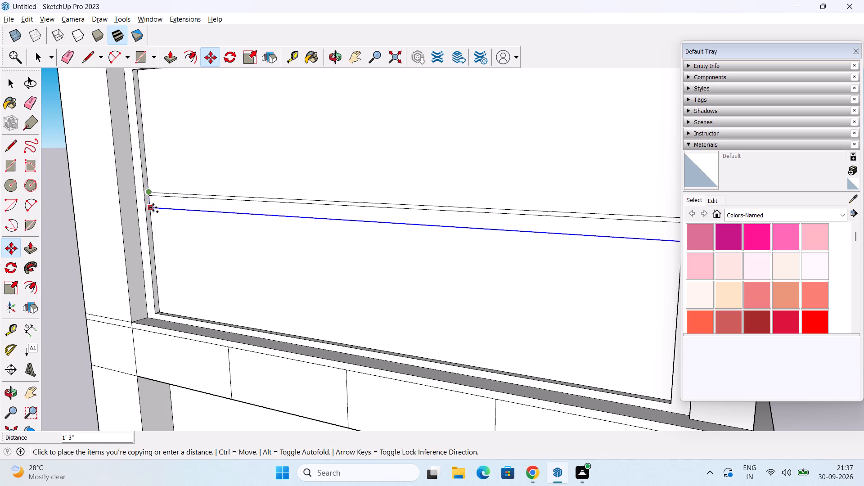
{"action": "key", "text": "6"}
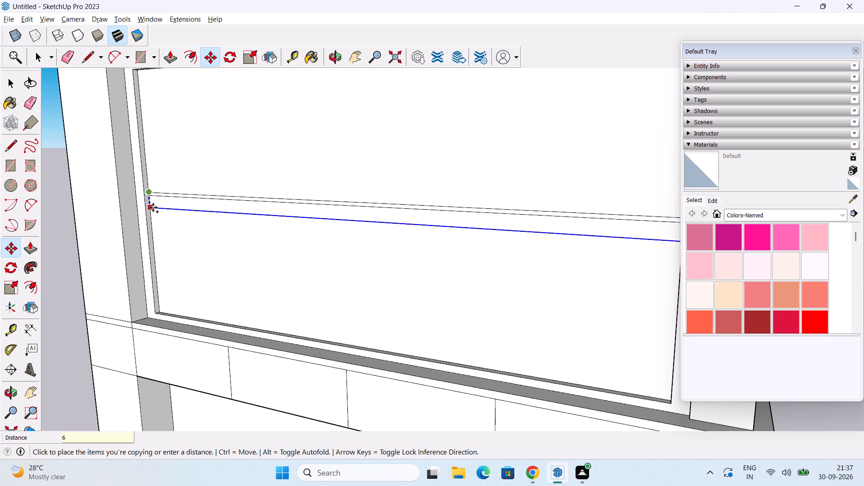
{"action": "key", "text": "shift+quotedbl"}
{"action": "key", "text": "Return"}
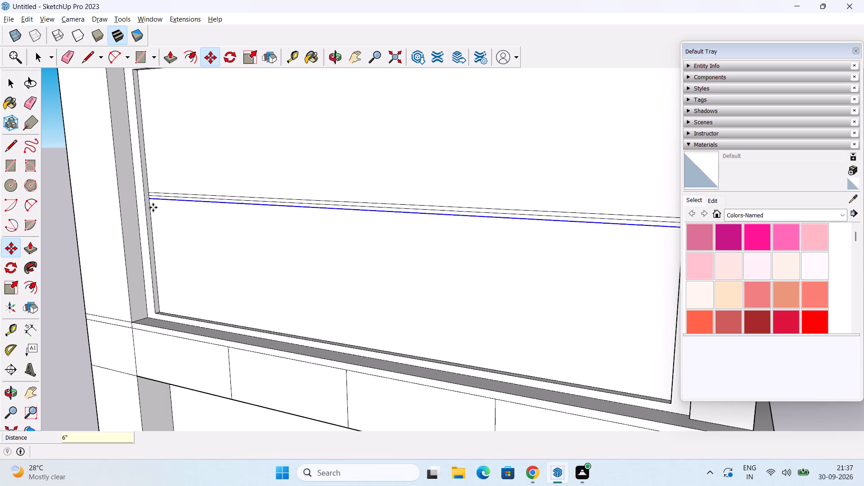
{"action": "key", "text": "space"}
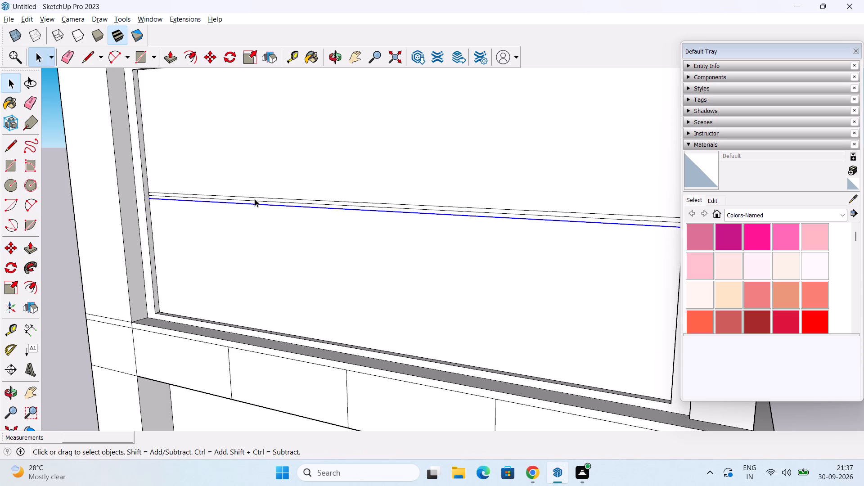
Delete the original midline between the strip's upper and lower edges.
{"action": "left_click", "coordinate": [260, 201]}
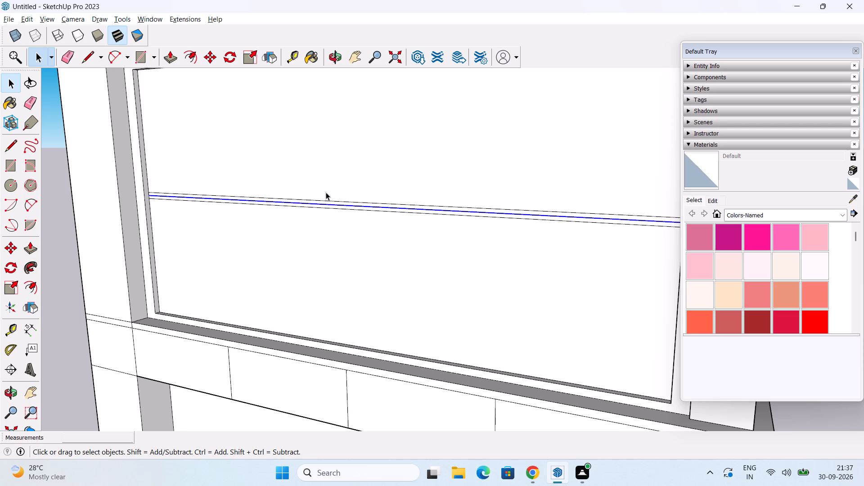
{"action": "key", "text": "Delete"}
{"action": "scroll", "coordinate": [243, 182], "scroll_direction": "down", "scroll_amount": 1}
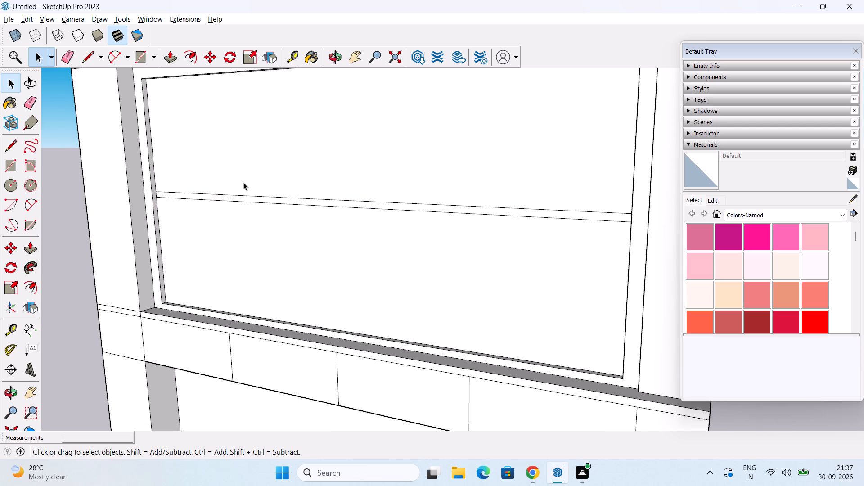
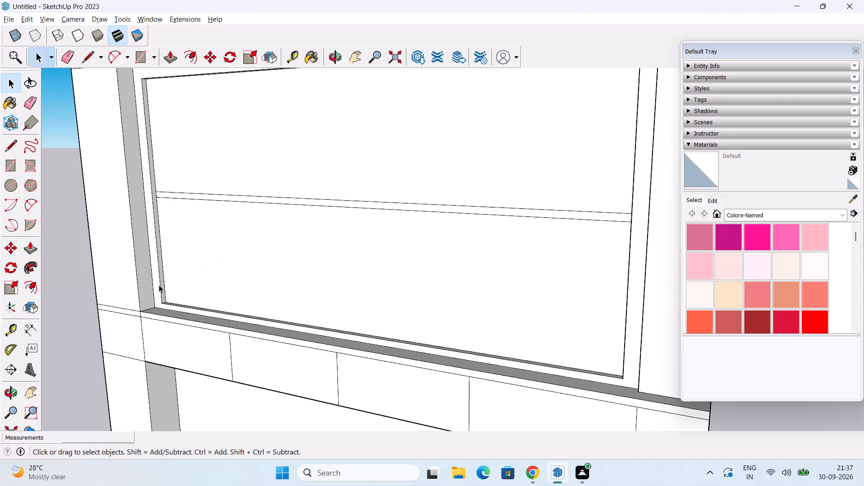
Copy the recessed panel's vertical side edge above the strip 41' across to the endpoint at the panel's opposite upper corner.
{"action": "scroll", "coordinate": [159, 285], "scroll_direction": "down", "scroll_amount": 3}
{"action": "scroll", "coordinate": [223, 249], "scroll_direction": "down", "scroll_amount": 3}
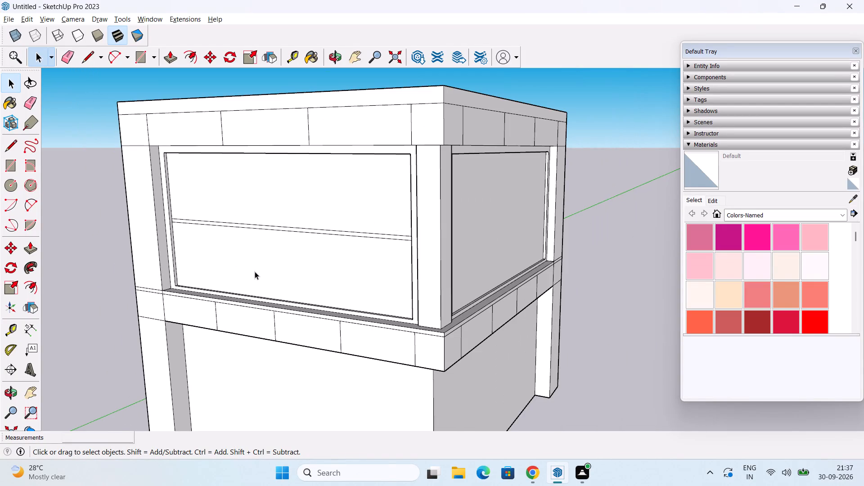
{"action": "middle_click_drag", "start_coordinate": [251, 271], "coordinate": [177, 262]}
{"action": "scroll", "coordinate": [282, 227], "scroll_direction": "up", "scroll_amount": 3}
{"action": "middle_click_drag", "start_coordinate": [282, 226], "coordinate": [316, 241]}
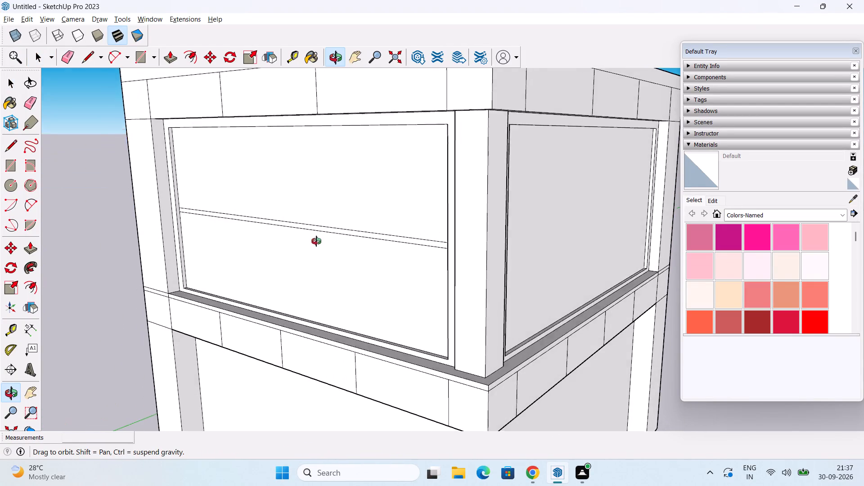
{"action": "middle_click_drag", "start_coordinate": [316, 241], "coordinate": [316, 243]}
{"action": "scroll", "coordinate": [221, 256], "scroll_direction": "up", "scroll_amount": 2}
{"action": "middle_click_drag", "start_coordinate": [221, 255], "coordinate": [242, 238]}
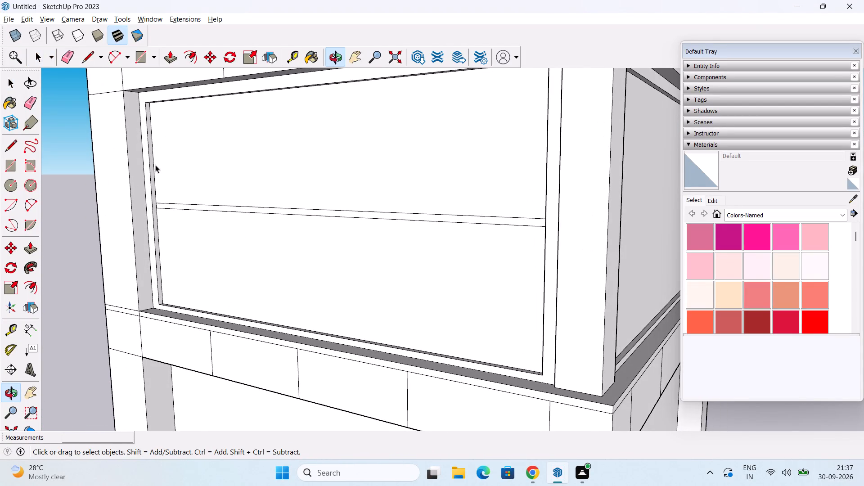
{"action": "left_click", "coordinate": [153, 175]}
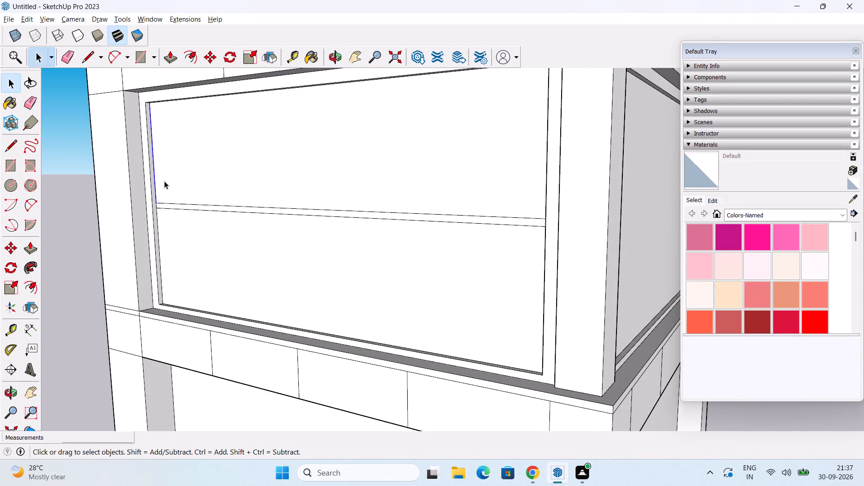
{"action": "middle_click_drag", "start_coordinate": [164, 181], "coordinate": [174, 140]}
{"action": "key", "text": "m"}
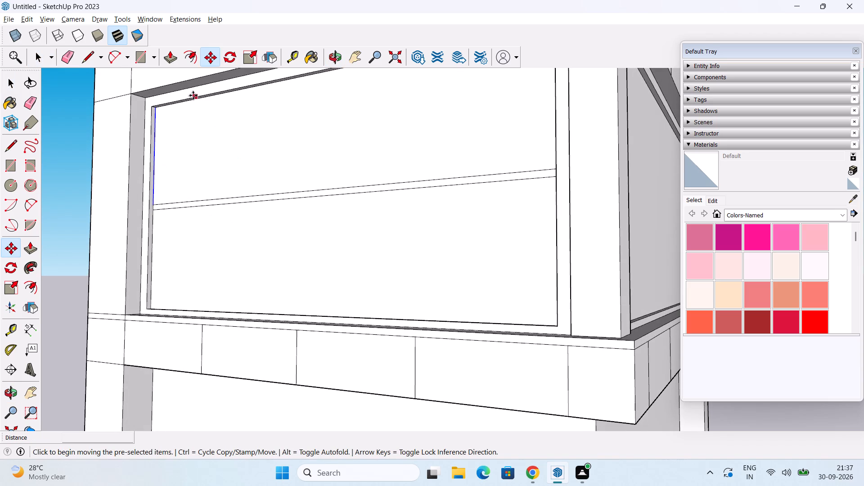
{"action": "left_click", "coordinate": [155, 111]}
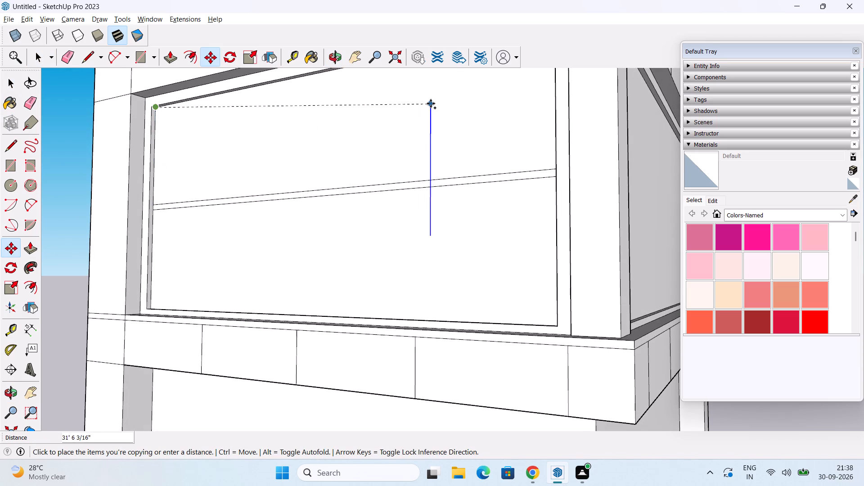
{"action": "middle_click_drag", "start_coordinate": [432, 100], "coordinate": [444, 85]}
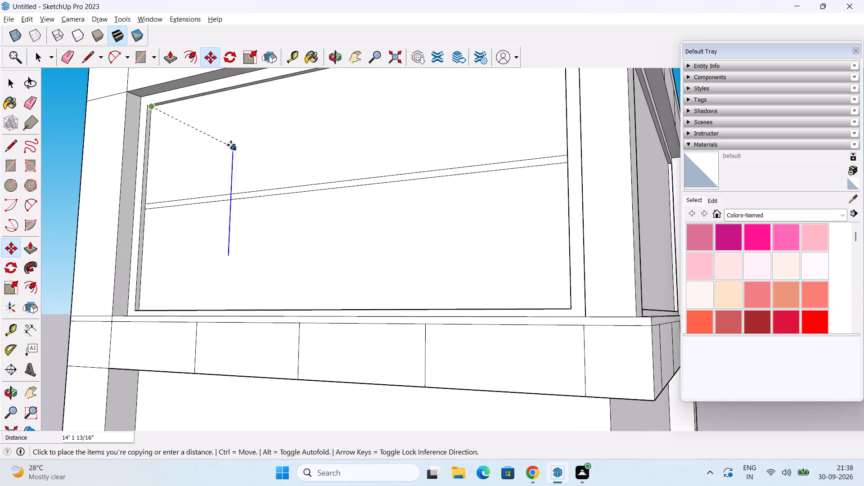
{"action": "scroll", "coordinate": [216, 131], "scroll_direction": "up", "scroll_amount": 14}
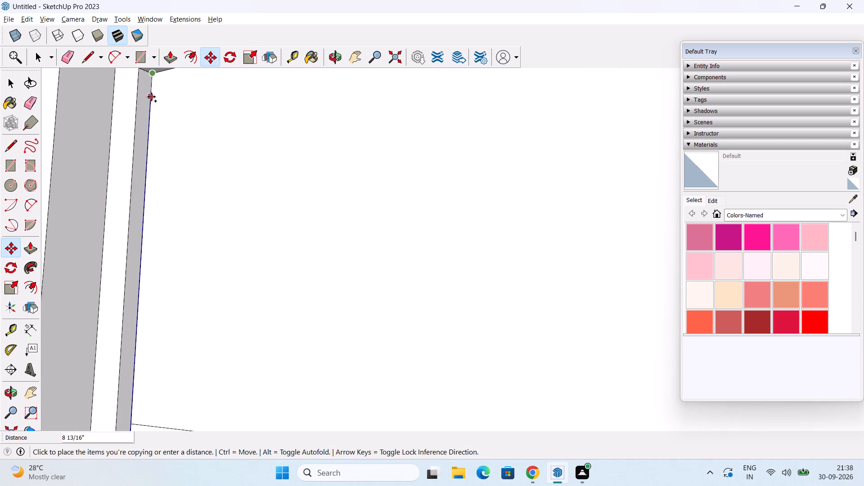
{"action": "scroll", "coordinate": [151, 97], "scroll_direction": "up", "scroll_amount": 2}
{"action": "middle_click_drag", "start_coordinate": [151, 96], "coordinate": [163, 148], "text": "shift"}
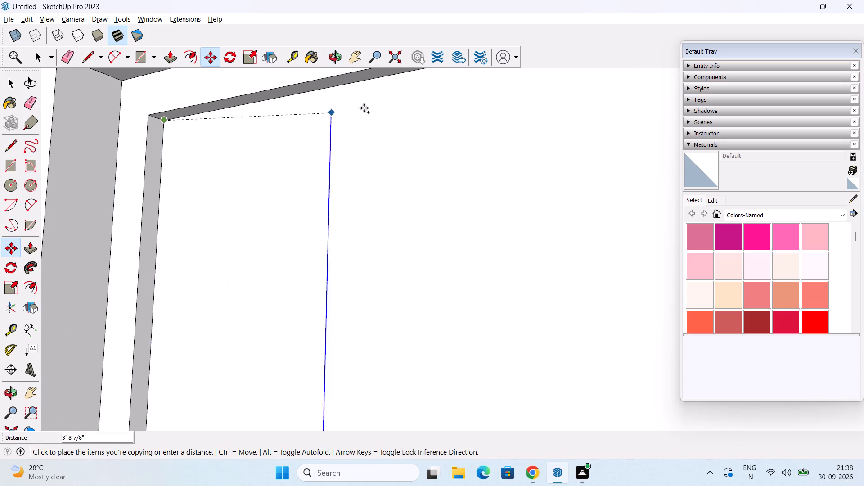
{"action": "scroll", "coordinate": [420, 99], "scroll_direction": "down", "scroll_amount": 11}
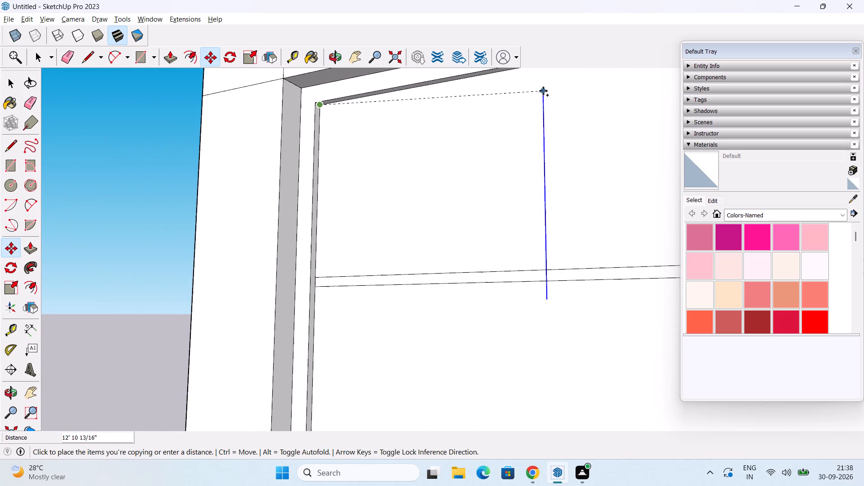
{"action": "middle_click_drag", "start_coordinate": [543, 91], "coordinate": [315, 149], "text": "shift"}
{"action": "scroll", "coordinate": [338, 143], "scroll_direction": "down", "scroll_amount": 8}
{"action": "middle_click_drag", "start_coordinate": [608, 126], "coordinate": [490, 168]}
{"action": "middle_click_drag", "start_coordinate": [490, 169], "coordinate": [700, 115]}
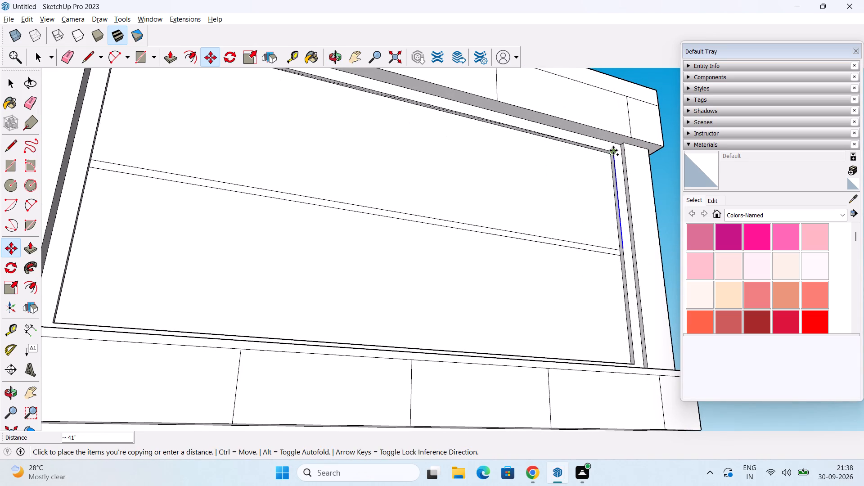
{"action": "scroll", "coordinate": [613, 152], "scroll_direction": "up", "scroll_amount": 5}
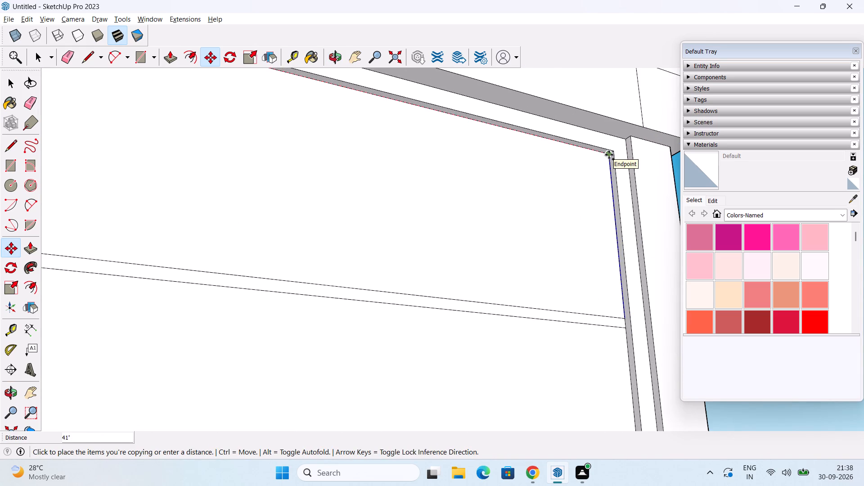
{"action": "left_click", "coordinate": [609, 155]}
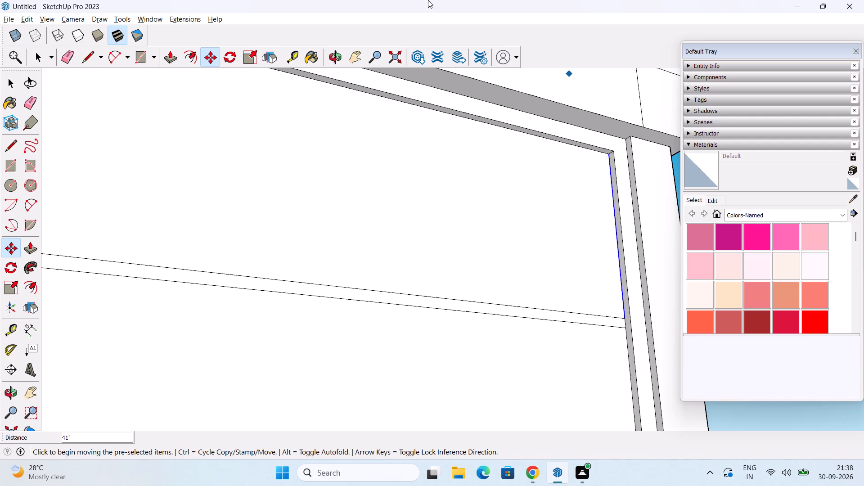
Divide the copied edge's span into six equal spaces with /6, forming vertical divisions above the strip.
{"action": "key", "text": "slash"}
{"action": "key", "text": "6"}
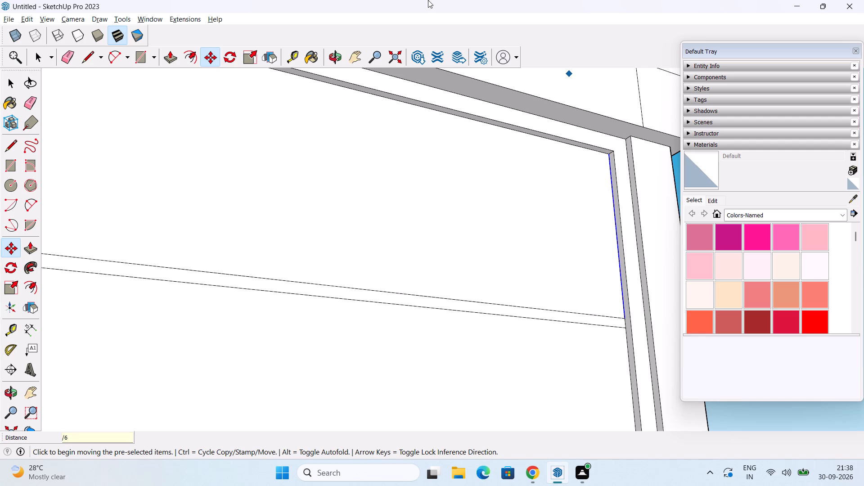
{"action": "key", "text": "Return"}
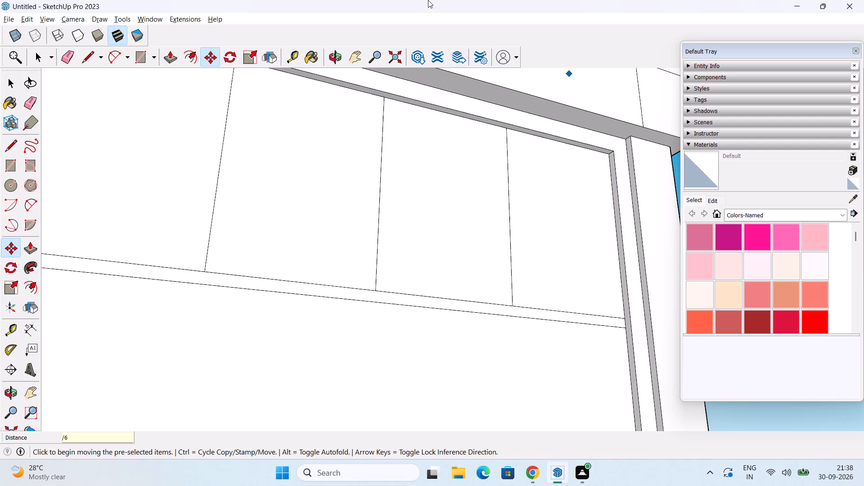
{"action": "key", "text": "space"}
Examine the vertical divisions above the strip on the recessed panel from several viewpoints.
{"action": "scroll", "coordinate": [326, 248], "scroll_direction": "down", "scroll_amount": 1}
{"action": "scroll", "coordinate": [356, 285], "scroll_direction": "down", "scroll_amount": 3}
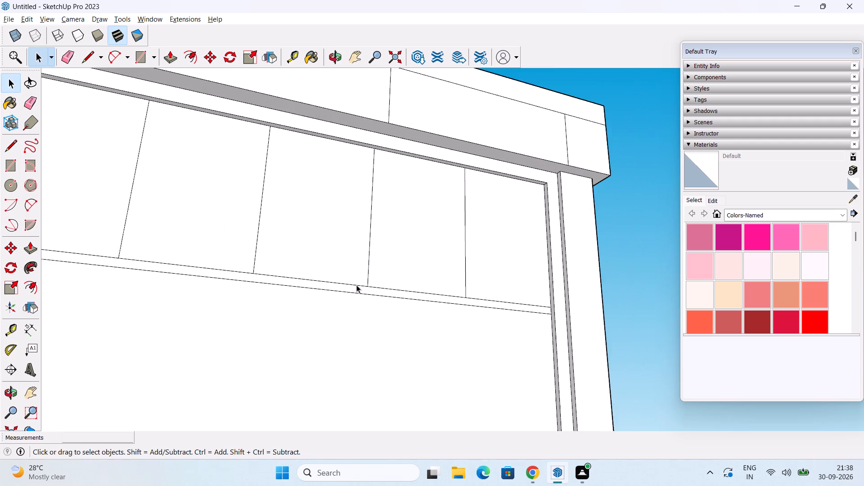
{"action": "middle_click_drag", "start_coordinate": [359, 274], "coordinate": [213, 256]}
{"action": "scroll", "coordinate": [247, 244], "scroll_direction": "down", "scroll_amount": 3}
{"action": "middle_click_drag", "start_coordinate": [264, 260], "coordinate": [306, 283]}
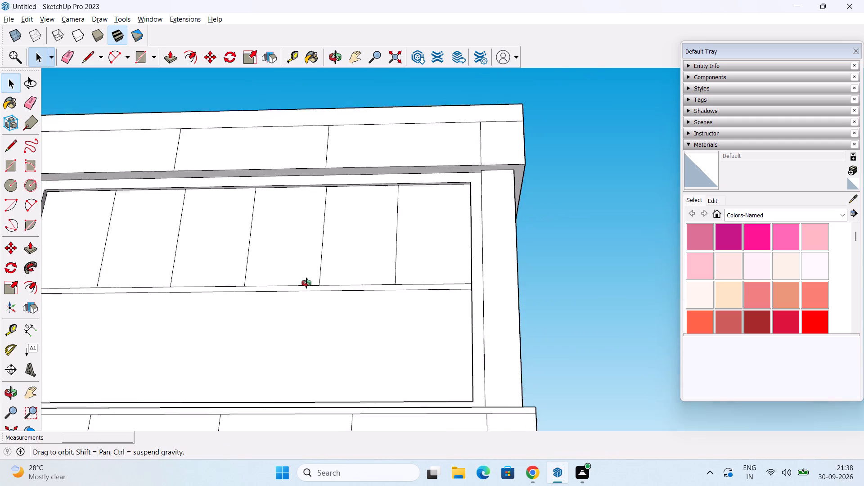
{"action": "middle_click_drag", "start_coordinate": [306, 283], "coordinate": [309, 284]}
{"action": "scroll", "coordinate": [312, 280], "scroll_direction": "down", "scroll_amount": 3}
{"action": "middle_click_drag", "start_coordinate": [317, 269], "coordinate": [280, 324]}
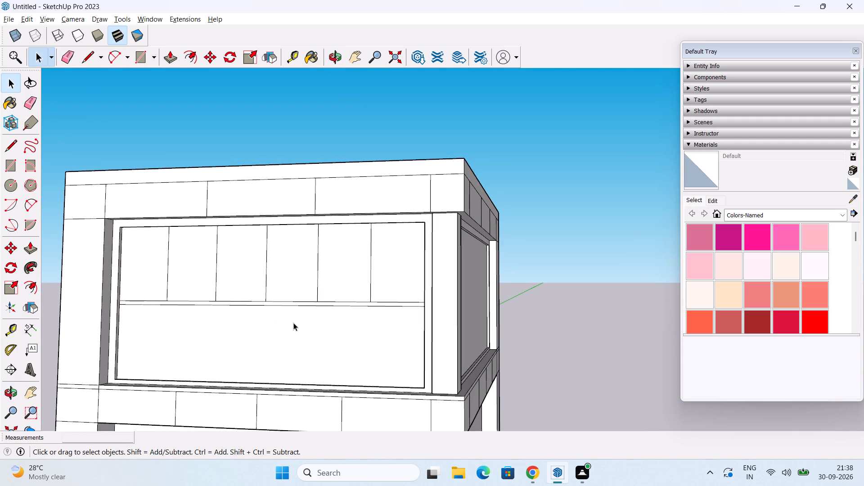
{"action": "middle_click_drag", "start_coordinate": [276, 349], "coordinate": [327, 298]}
{"action": "scroll", "coordinate": [336, 263], "scroll_direction": "up", "scroll_amount": 2}
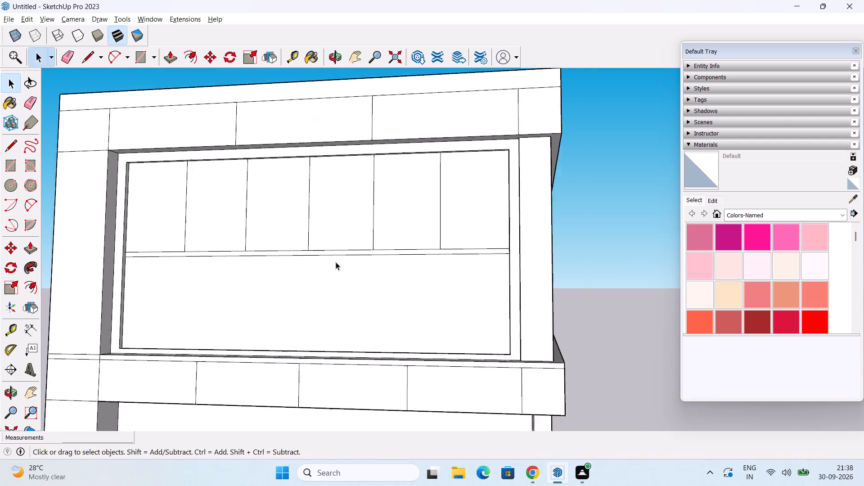
{"action": "scroll", "coordinate": [336, 262], "scroll_direction": "up", "scroll_amount": 1}
{"action": "middle_click_drag", "start_coordinate": [335, 261], "coordinate": [312, 272]}
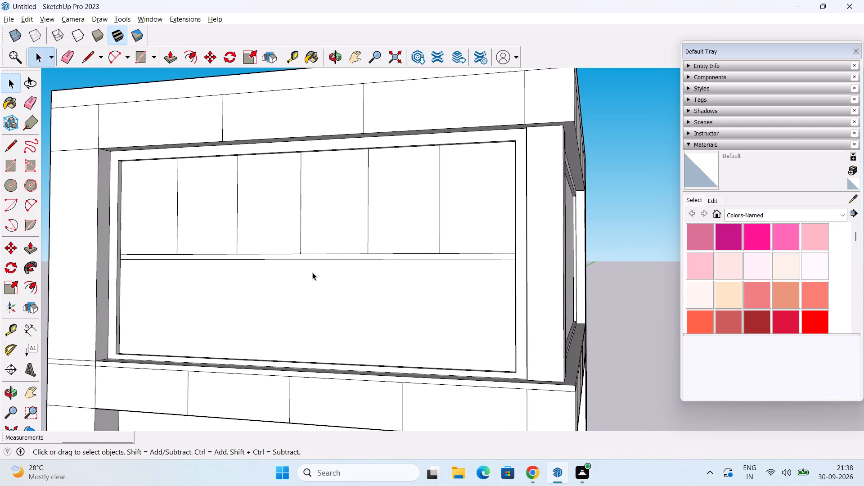
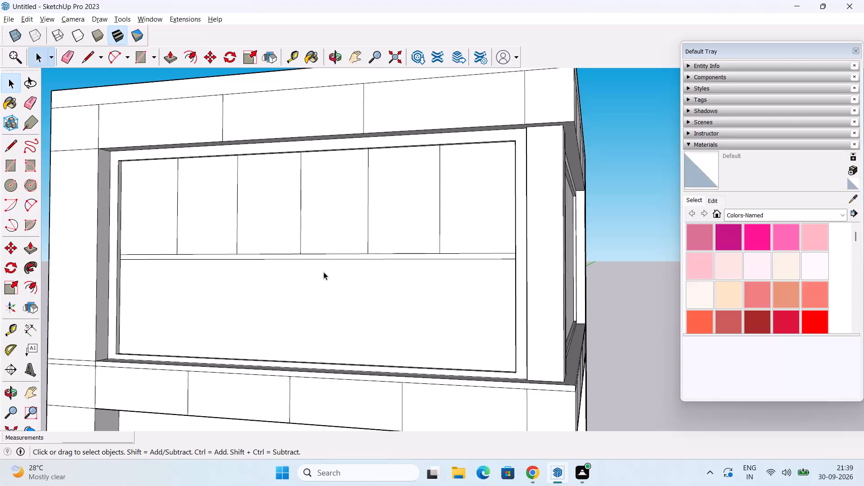
Copy the first vertical division above the strip 6" to its right along the strip's upper edge.
{"action": "middle_click_drag", "start_coordinate": [324, 271], "coordinate": [306, 264]}
{"action": "scroll", "coordinate": [241, 240], "scroll_direction": "up", "scroll_amount": 4}
{"action": "middle_click_drag", "start_coordinate": [167, 251], "coordinate": [194, 246]}
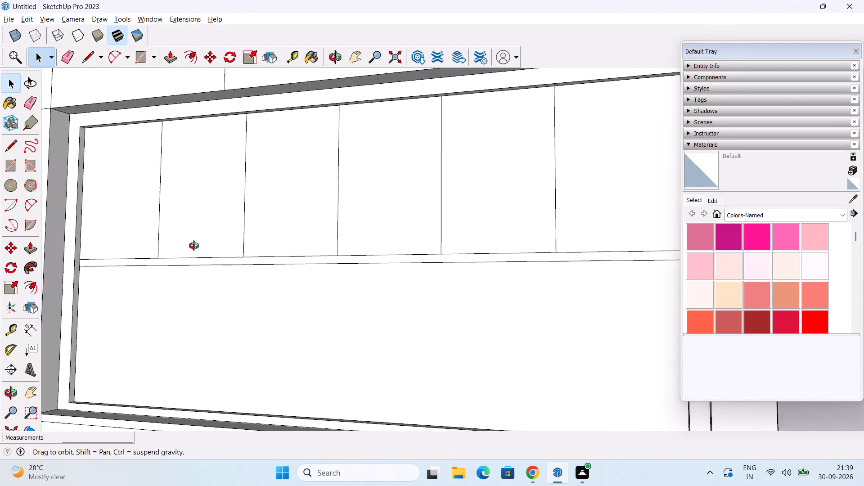
{"action": "middle_click_drag", "start_coordinate": [194, 246], "coordinate": [208, 247]}
{"action": "left_click", "coordinate": [165, 206]}
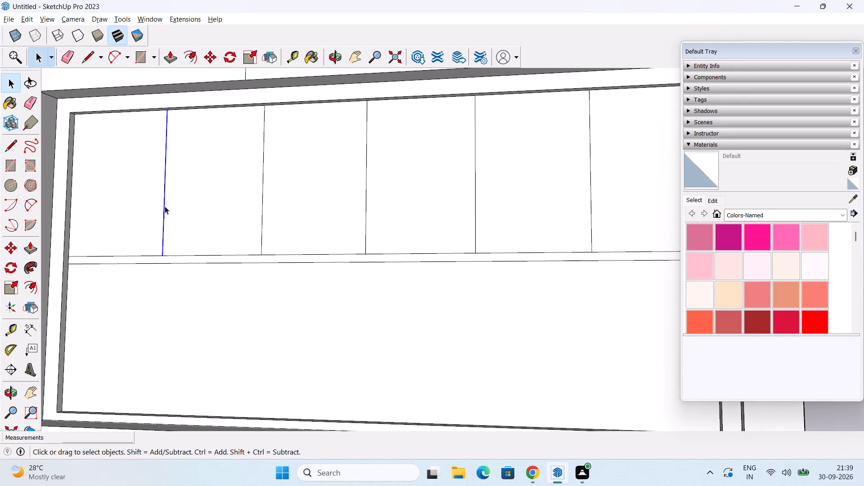
{"action": "key", "text": "m"}
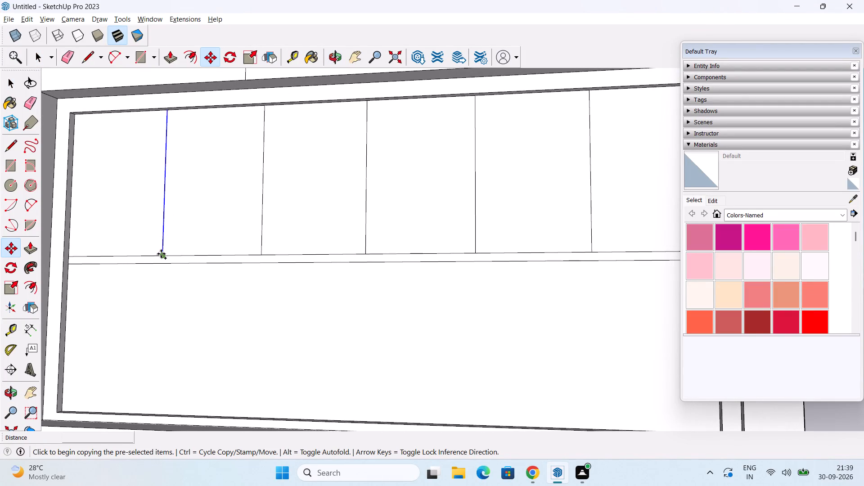
{"action": "left_click", "coordinate": [161, 254]}
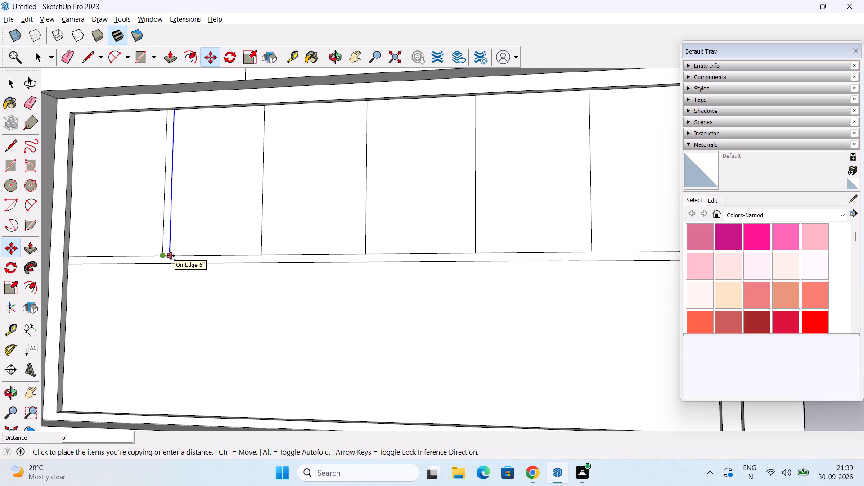
{"action": "left_click", "coordinate": [171, 256]}
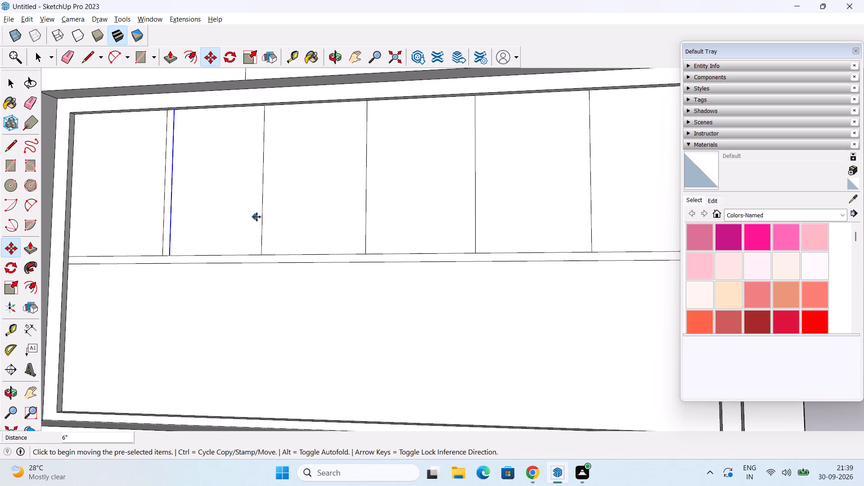
Copy the second vertical division above the strip 6" to its right along the strip's upper edge.
{"action": "key", "text": "space"}
{"action": "left_click", "coordinate": [263, 216]}
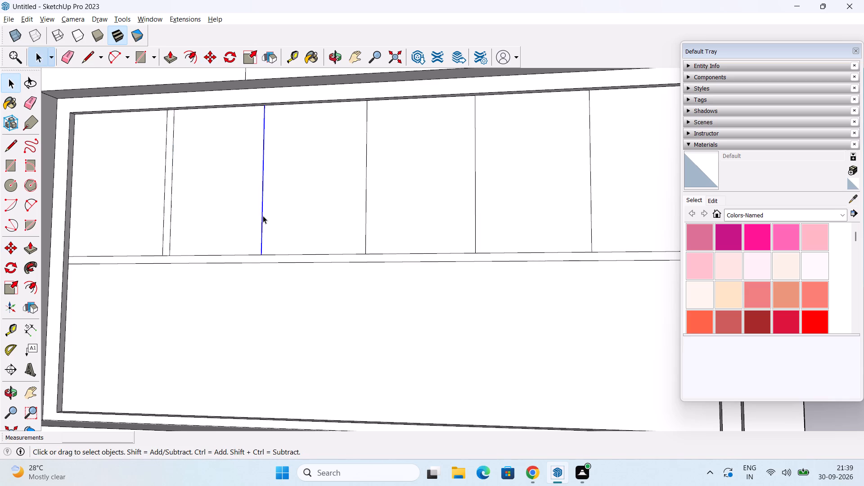
{"action": "key", "text": "m"}
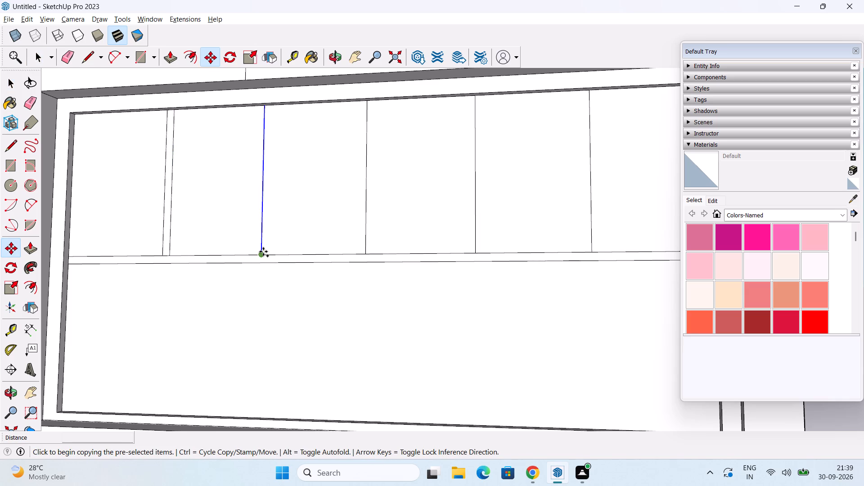
{"action": "left_click", "coordinate": [263, 252]}
{"action": "left_click", "coordinate": [271, 252]}
Copy the third vertical division slightly to its right, forming a narrow vertical strip matching the first two.
{"action": "key", "text": "space"}
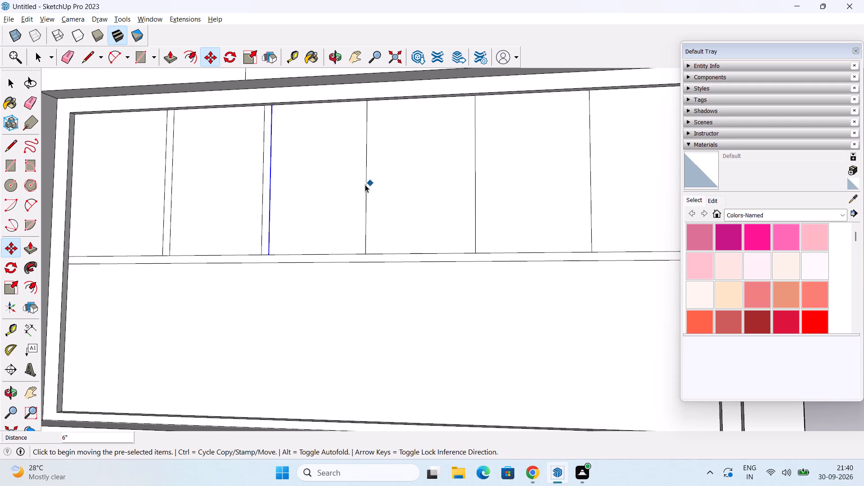
{"action": "left_click", "coordinate": [366, 190]}
{"action": "key", "text": "m"}
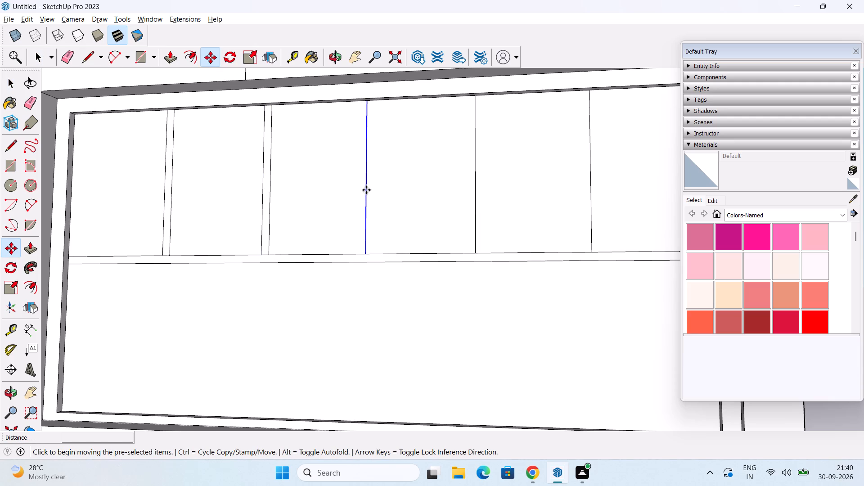
{"action": "left_click", "coordinate": [364, 255]}
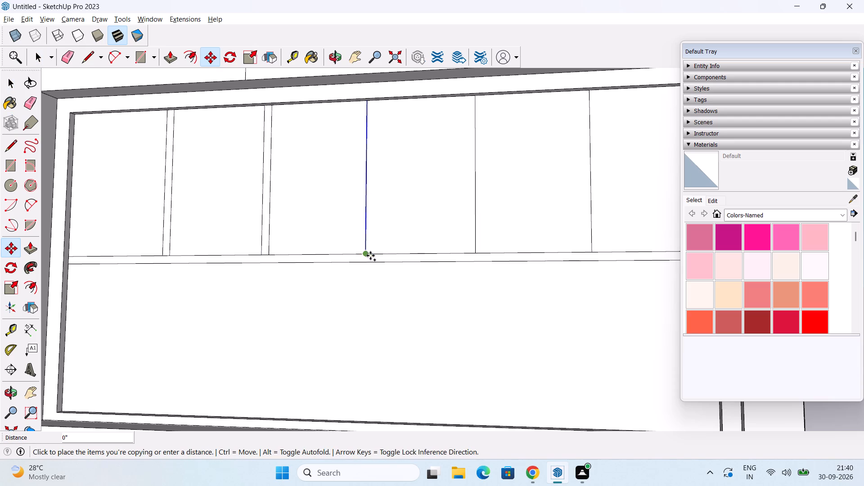
{"action": "left_click", "coordinate": [374, 256]}
Copy the fourth vertical division above the strip 6" to its right along the strip's upper edge.
{"action": "key", "text": "space"}
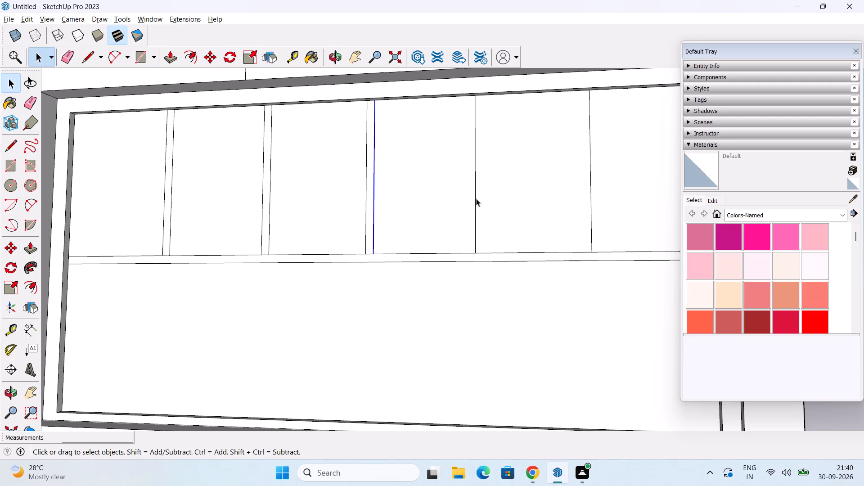
{"action": "left_click", "coordinate": [477, 198]}
{"action": "key", "text": "m"}
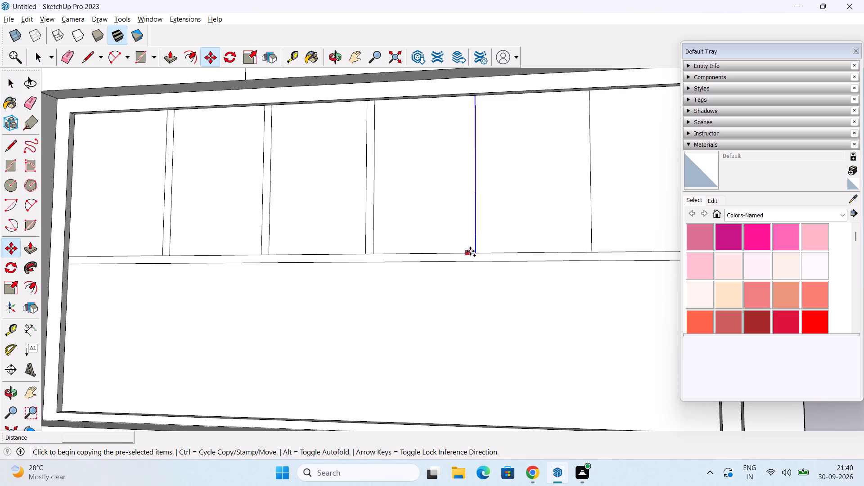
{"action": "left_click", "coordinate": [472, 251]}
{"action": "left_click", "coordinate": [483, 251]}
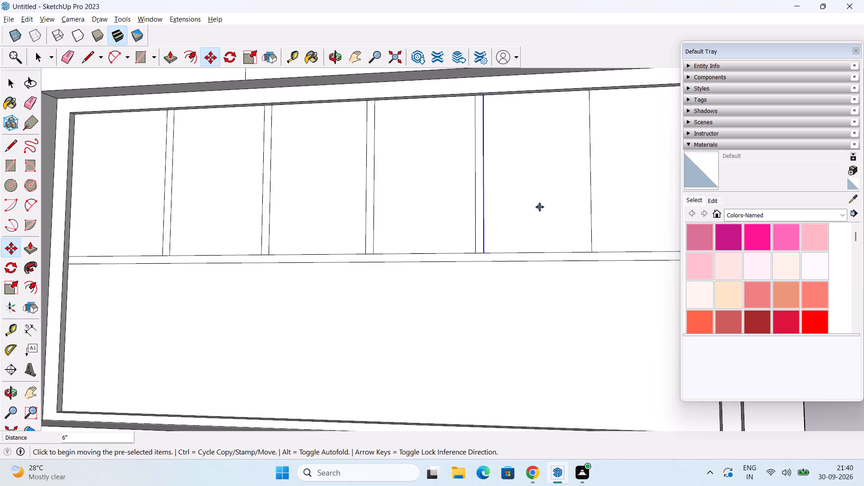
Copy the fifth vertical division above the strip 6" to its right along the strip's upper edge.
{"action": "middle_click_drag", "start_coordinate": [540, 207], "coordinate": [327, 233]}
{"action": "key", "text": "space"}
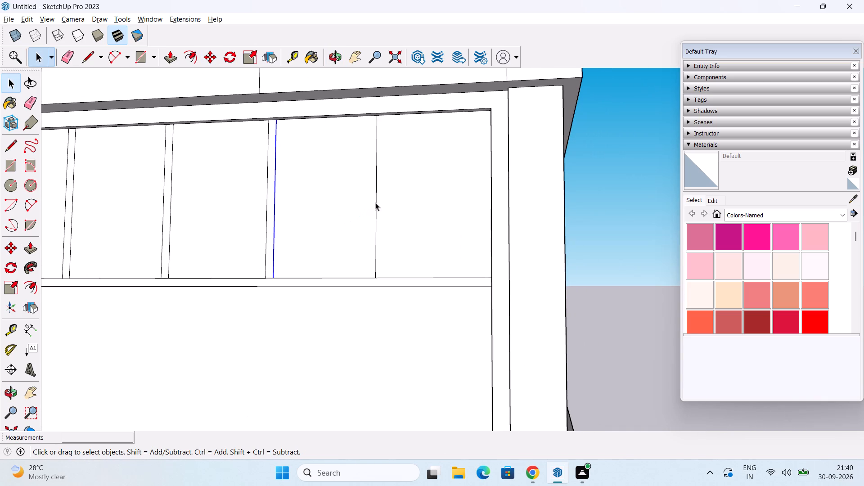
{"action": "left_click", "coordinate": [375, 202]}
{"action": "key", "text": "m"}
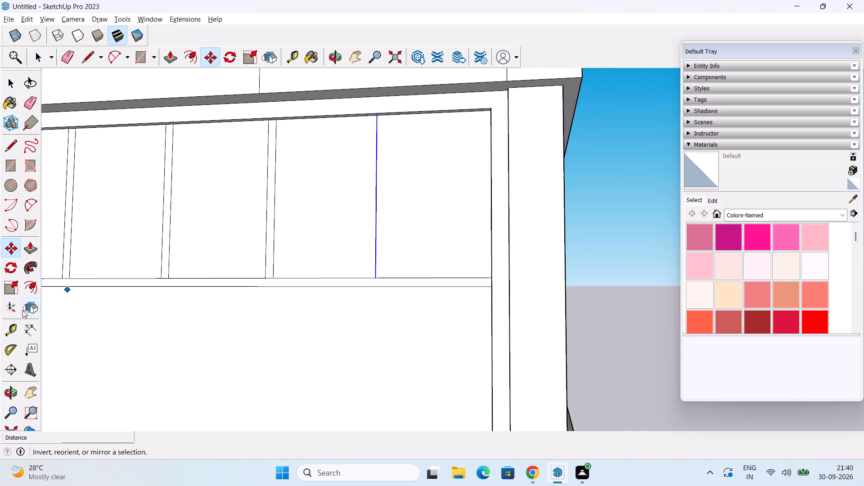
{"action": "left_click", "coordinate": [374, 276]}
{"action": "left_click", "coordinate": [382, 276]}
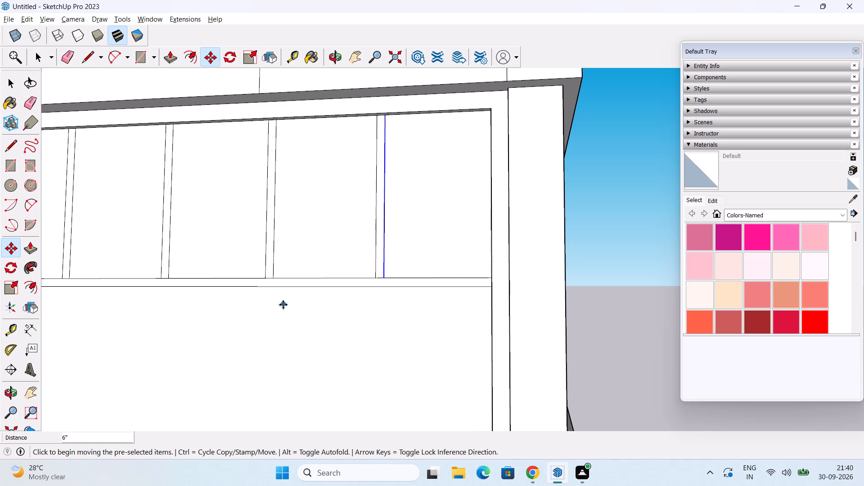
Draw two vertical lines from the first 6" vertical strip's lower endpoints, across the horizontal strip, down to the recessed panel's bottom edge.
{"action": "scroll", "coordinate": [283, 305], "scroll_direction": "down", "scroll_amount": 2}
{"action": "key", "text": "space"}
{"action": "scroll", "coordinate": [283, 305], "scroll_direction": "down", "scroll_amount": 1}
{"action": "middle_click_drag", "start_coordinate": [283, 307], "coordinate": [400, 257], "text": "shift"}
{"action": "middle_click_drag", "start_coordinate": [131, 297], "coordinate": [135, 359]}
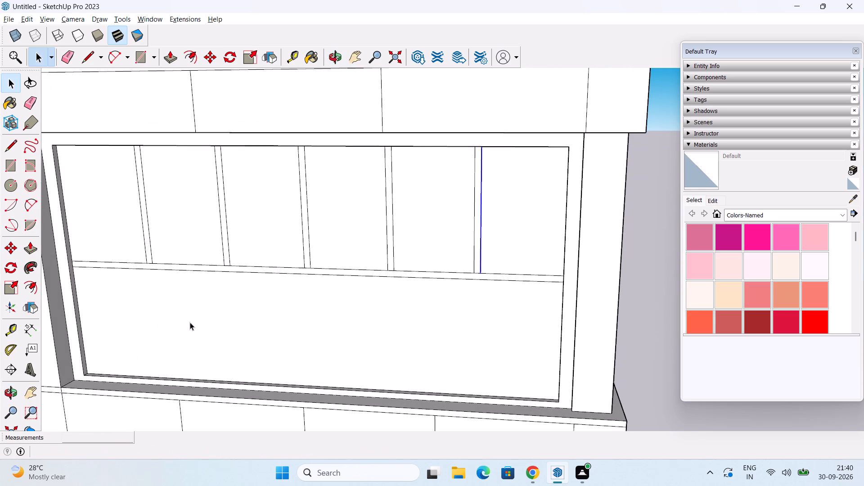
{"action": "middle_click_drag", "start_coordinate": [190, 322], "coordinate": [267, 247], "text": "shift"}
{"action": "scroll", "coordinate": [267, 247], "scroll_direction": "up", "scroll_amount": 2}
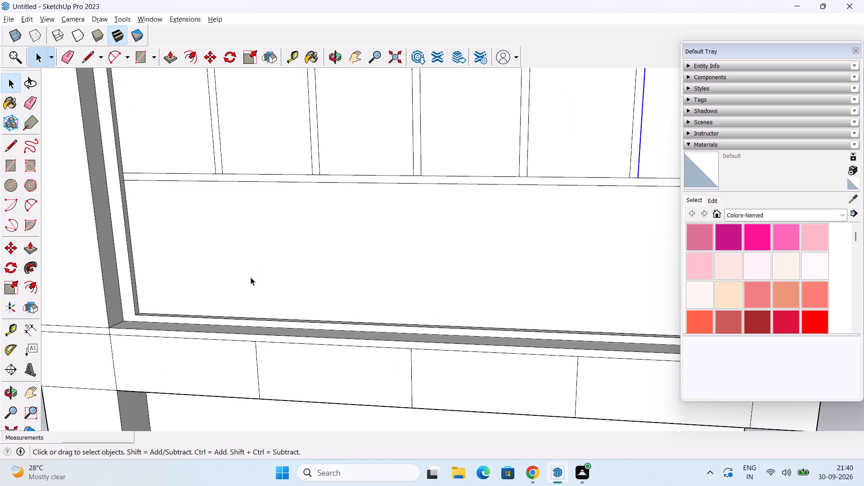
{"action": "middle_click_drag", "start_coordinate": [251, 277], "coordinate": [268, 282]}
{"action": "scroll", "coordinate": [251, 277], "scroll_direction": "up", "scroll_amount": 1}
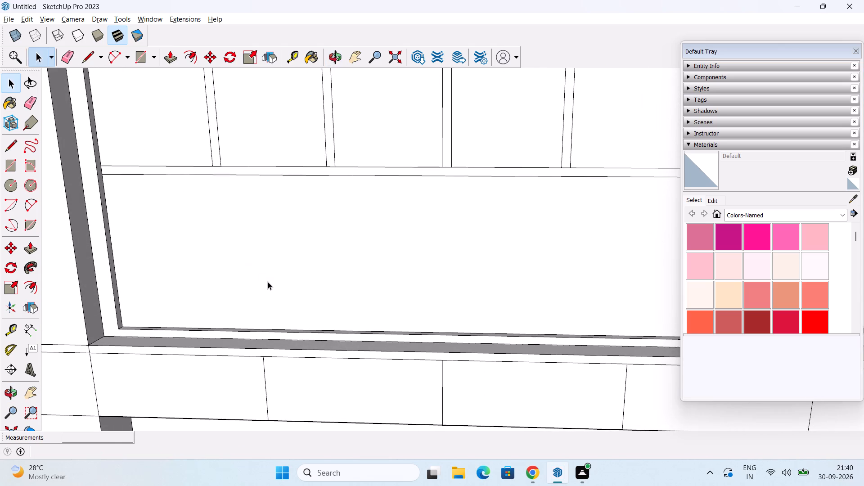
{"action": "key", "text": "l"}
{"action": "left_click", "coordinate": [213, 166]}
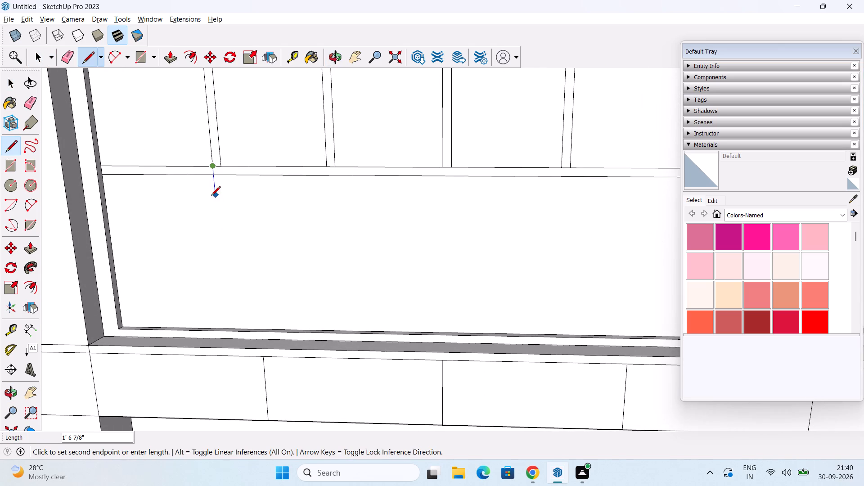
{"action": "left_click", "coordinate": [231, 328]}
{"action": "scroll", "coordinate": [229, 331], "scroll_direction": "up", "scroll_amount": 6}
{"action": "middle_click_drag", "start_coordinate": [303, 315], "coordinate": [185, 367], "text": "shift"}
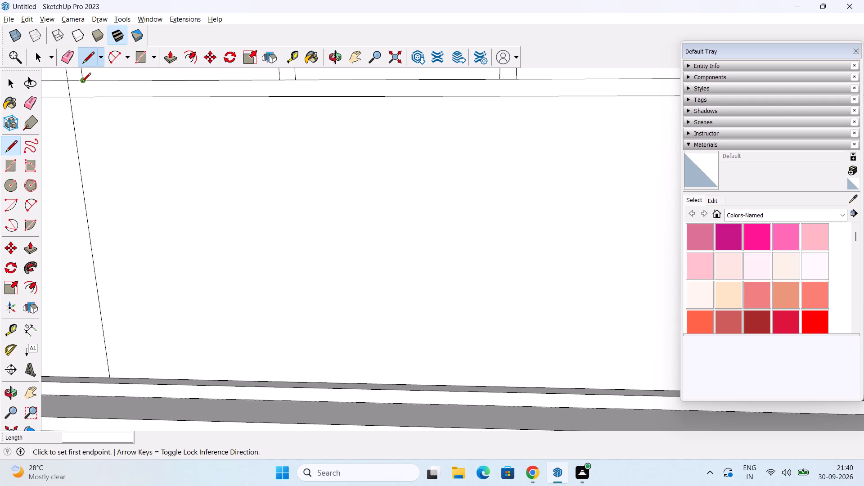
{"action": "left_click", "coordinate": [81, 83]}
{"action": "left_click", "coordinate": [125, 378]}
Extend the second vertical strip to the panel's bottom edge with two vertical lines, each 10' 2 1/8" long.
{"action": "scroll", "coordinate": [248, 260], "scroll_direction": "down", "scroll_amount": 4}
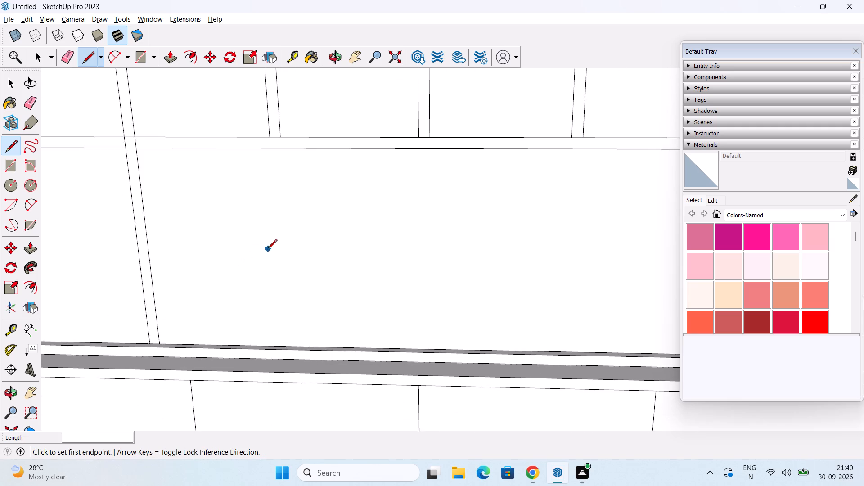
{"action": "scroll", "coordinate": [268, 249], "scroll_direction": "down", "scroll_amount": 3}
{"action": "middle_click_drag", "start_coordinate": [340, 237], "coordinate": [285, 301], "text": "shift"}
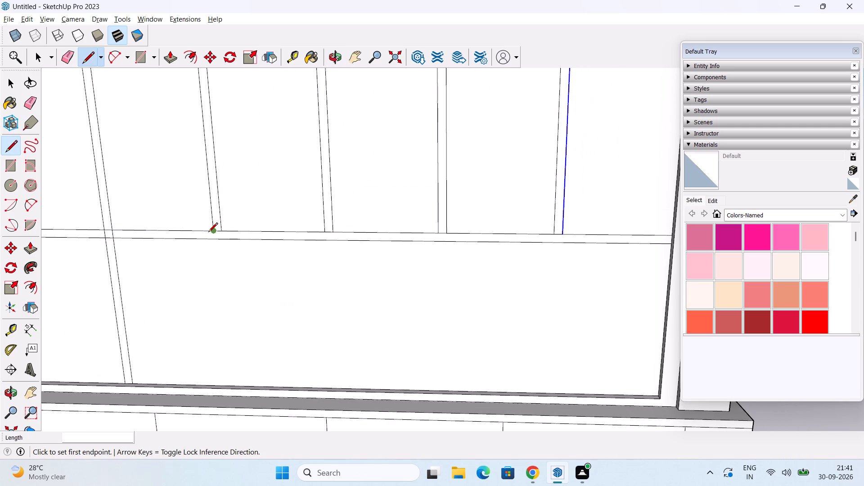
{"action": "left_click_drag", "start_coordinate": [211, 233], "coordinate": [215, 242]}
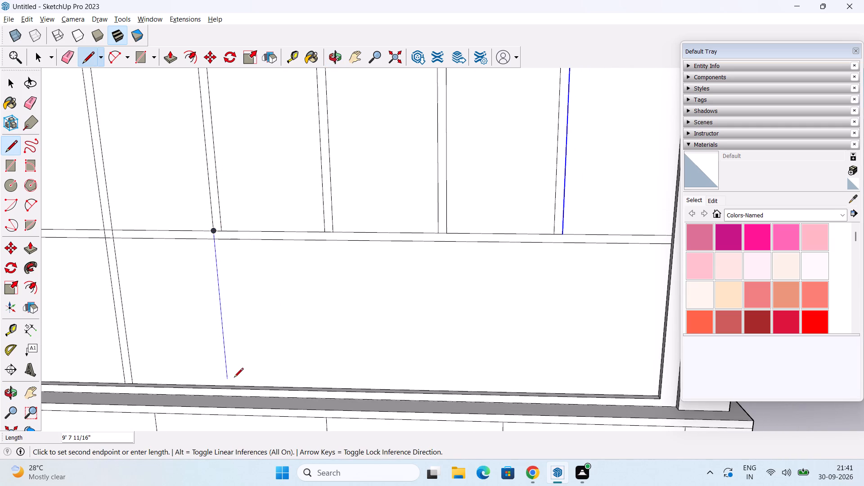
{"action": "left_click", "coordinate": [229, 386]}
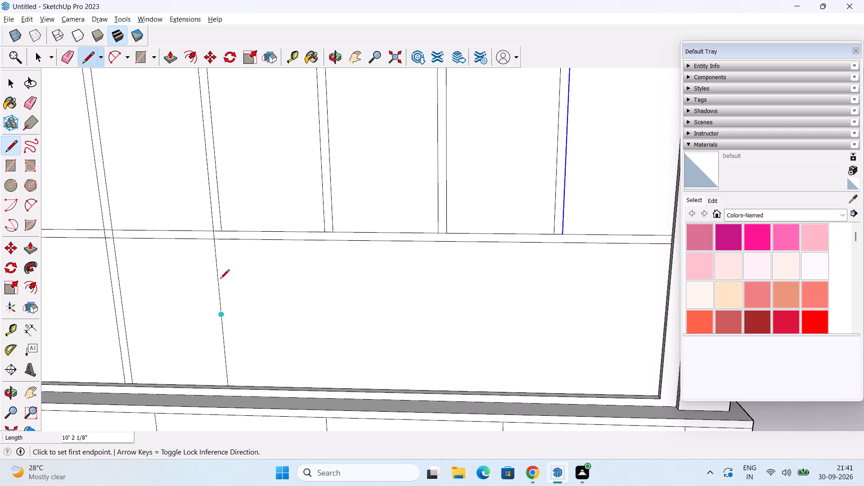
{"action": "left_click", "coordinate": [223, 231]}
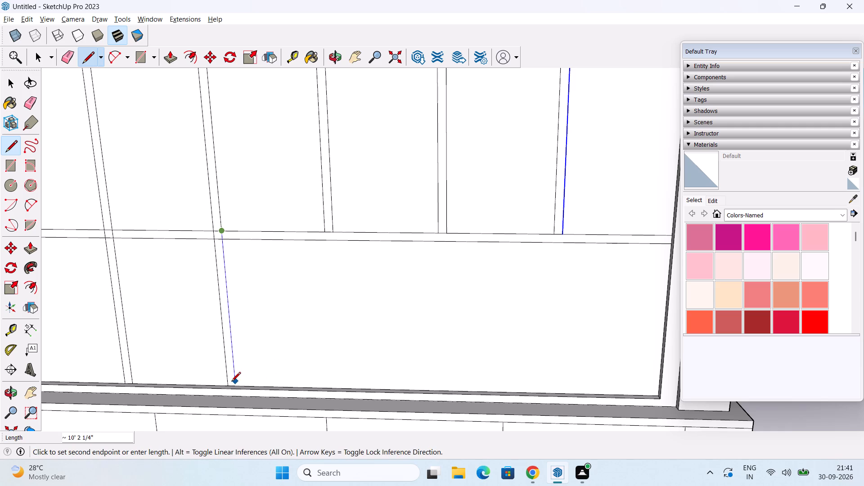
{"action": "left_click", "coordinate": [237, 385]}
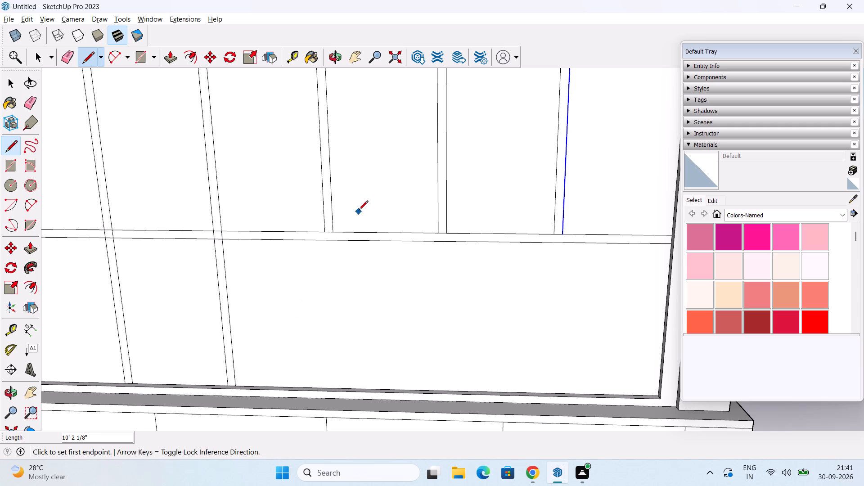
Extend the third vertical strip to the panel's bottom edge with two vertical lines, each 10' 2 1/8" long.
{"action": "left_click", "coordinate": [324, 232]}
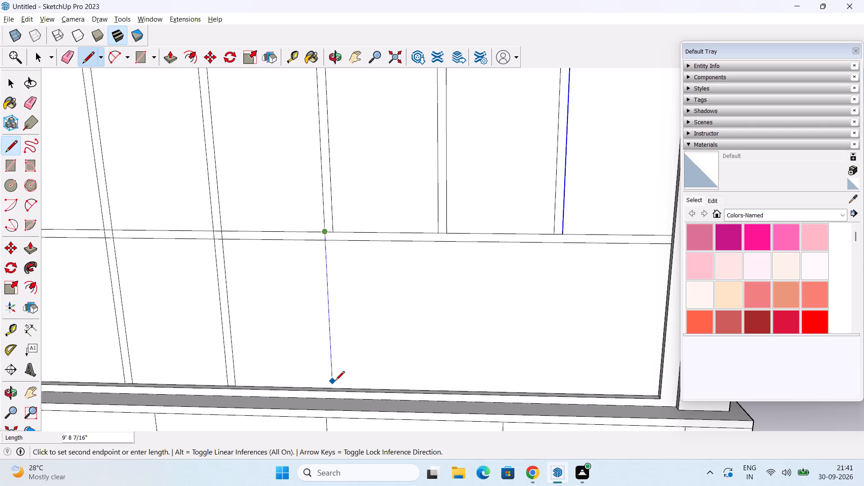
{"action": "middle_click_drag", "start_coordinate": [335, 381], "coordinate": [337, 364], "text": "shift"}
{"action": "scroll", "coordinate": [338, 355], "scroll_direction": "down", "scroll_amount": 1}
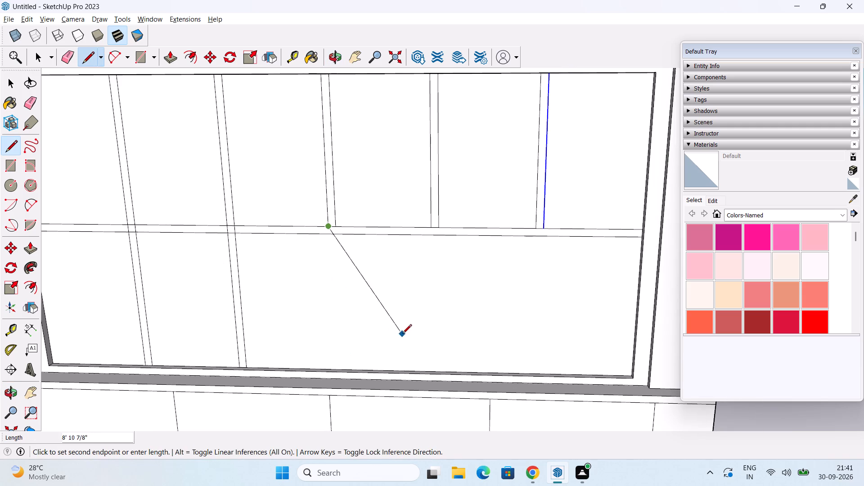
{"action": "middle_click_drag", "start_coordinate": [396, 333], "coordinate": [313, 346]}
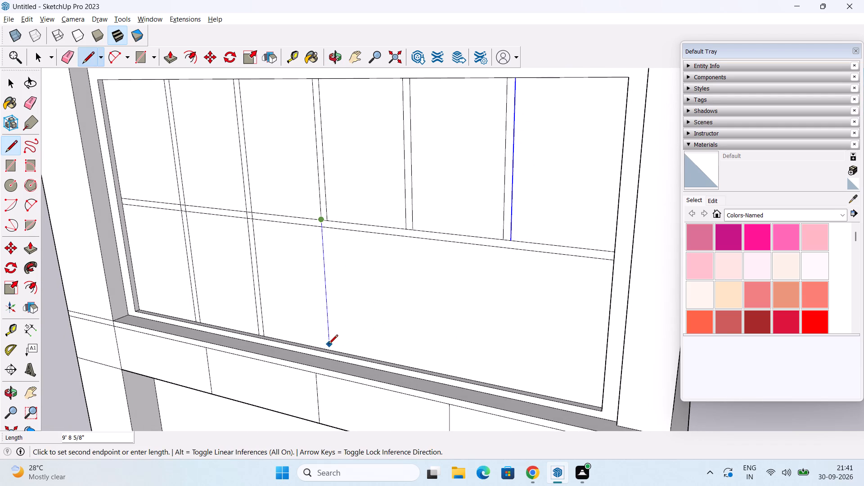
{"action": "left_click", "coordinate": [328, 348]}
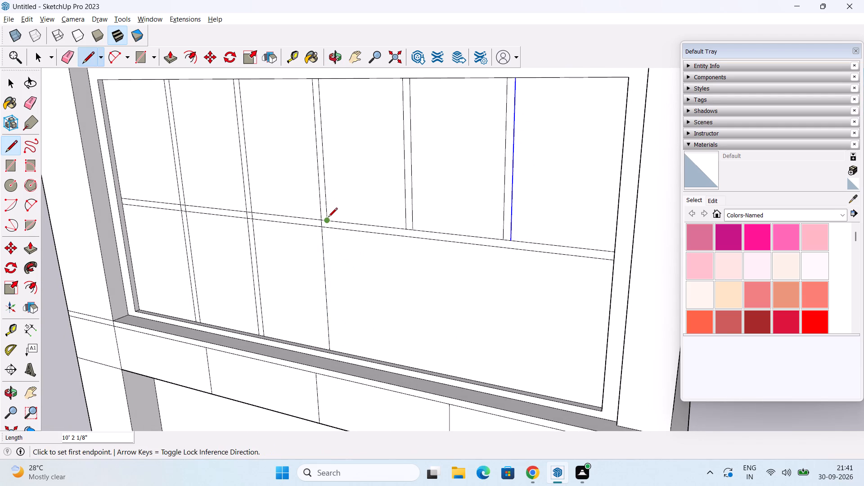
{"action": "left_click", "coordinate": [328, 218]}
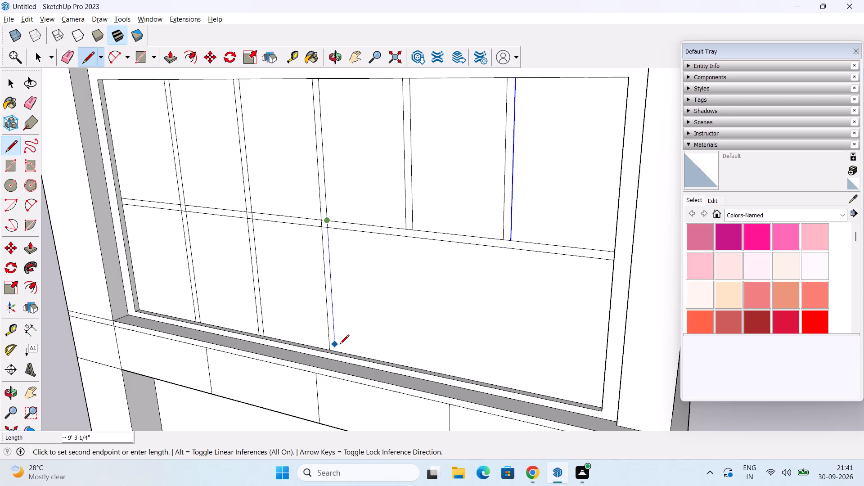
{"action": "left_click", "coordinate": [337, 350]}
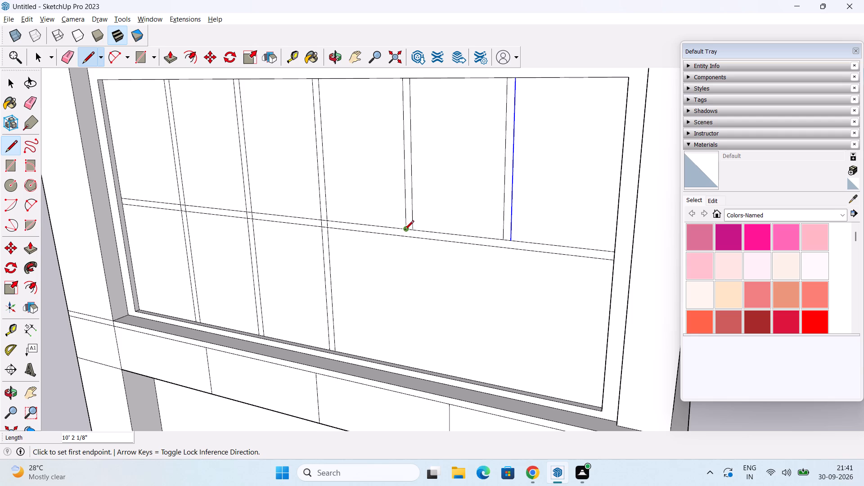
Extend the fourth vertical strip to the panel's bottom edge with two vertical lines, each 10' 2 1/8" long.
{"action": "left_click", "coordinate": [405, 230]}
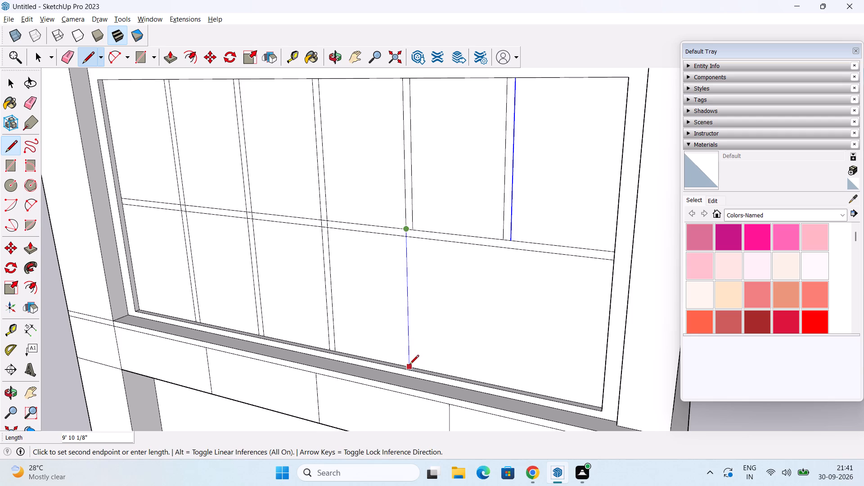
{"action": "left_click", "coordinate": [409, 366]}
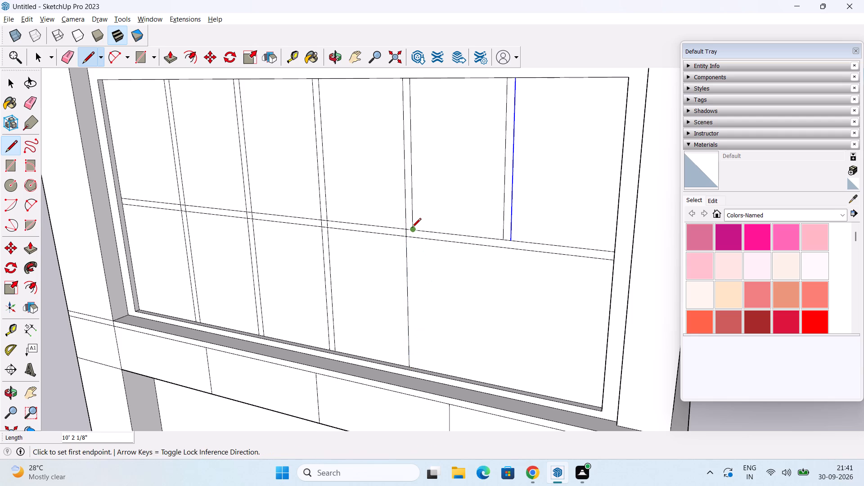
{"action": "left_click", "coordinate": [412, 228]}
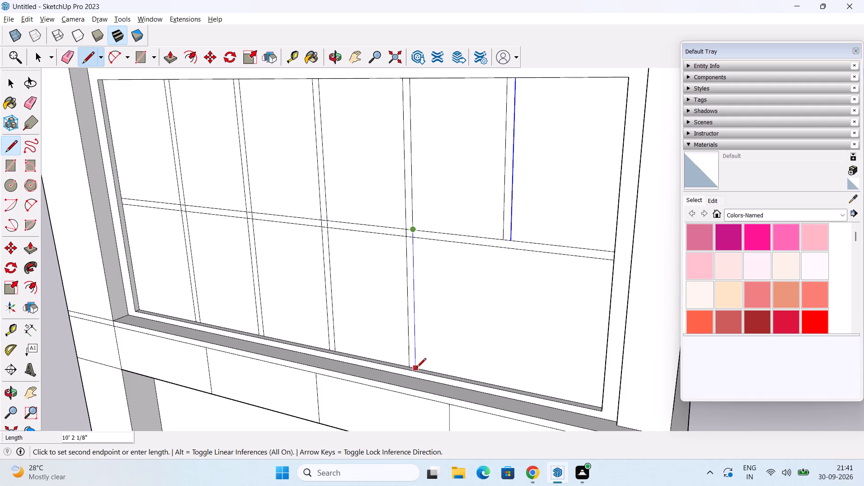
{"action": "left_click", "coordinate": [417, 368]}
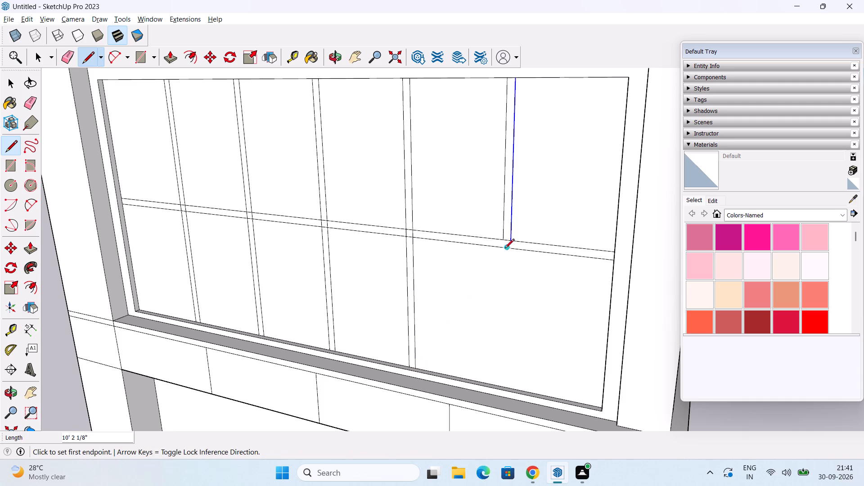
Extend the fifth vertical strip to the panel's bottom edge with two vertical lines, each 10' 2 1/8" long.
{"action": "left_click", "coordinate": [504, 242]}
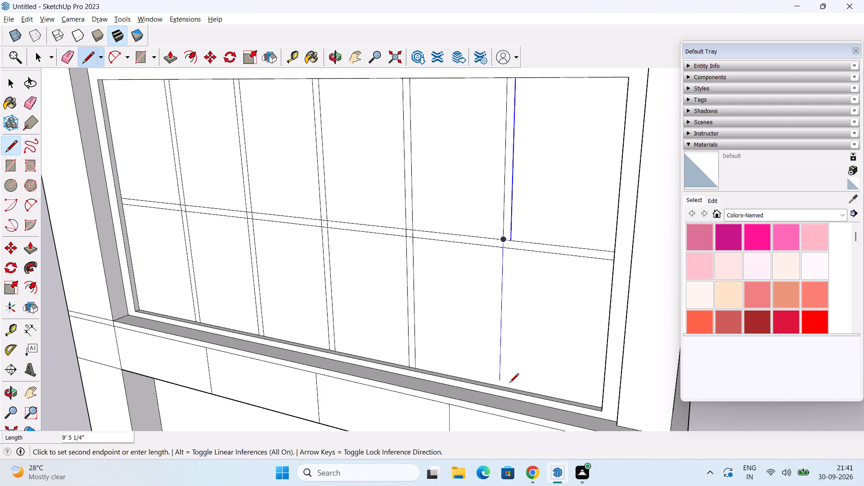
{"action": "left_click", "coordinate": [503, 385]}
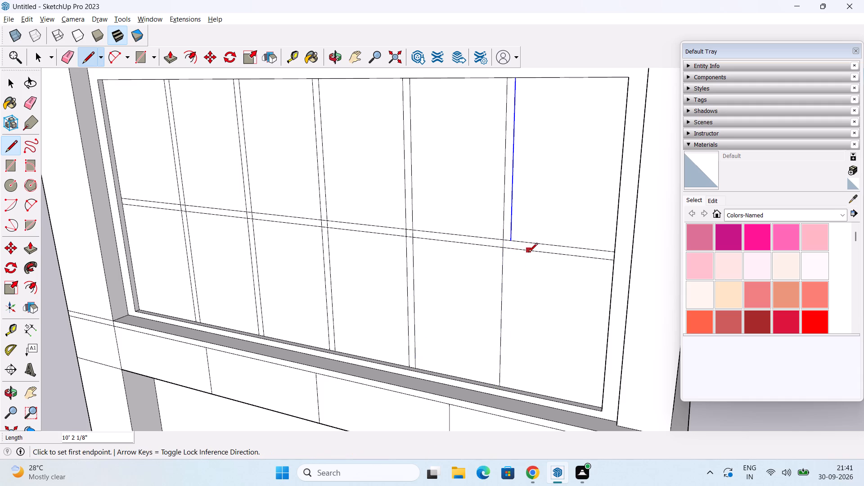
{"action": "left_click", "coordinate": [511, 239]}
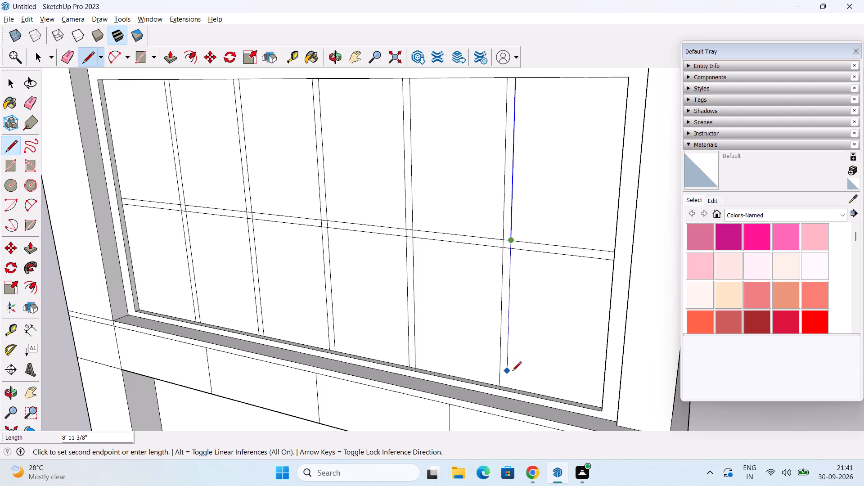
{"action": "left_click", "coordinate": [509, 387]}
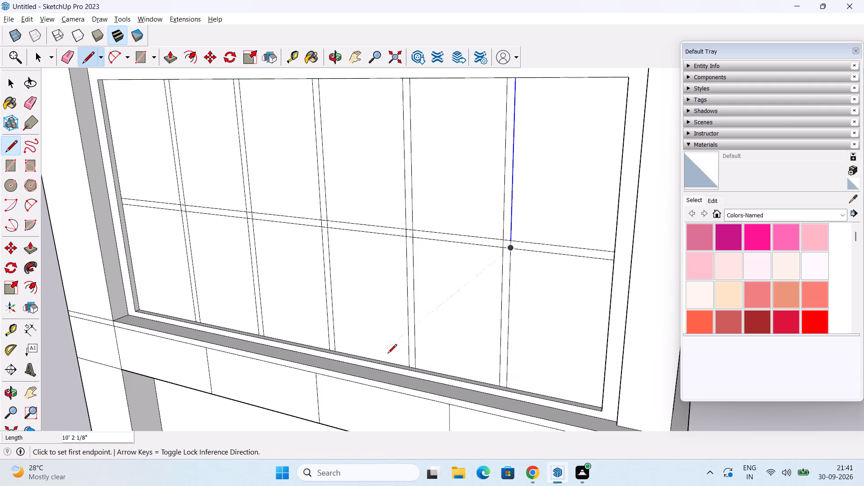
{"action": "key", "text": "space"}
Erase the horizontal strip's upper and lower edge segments where they cross the first, second and third vertical strips.
{"action": "middle_click_drag", "start_coordinate": [232, 256], "coordinate": [232, 210]}
{"action": "scroll", "coordinate": [201, 215], "scroll_direction": "up", "scroll_amount": 5}
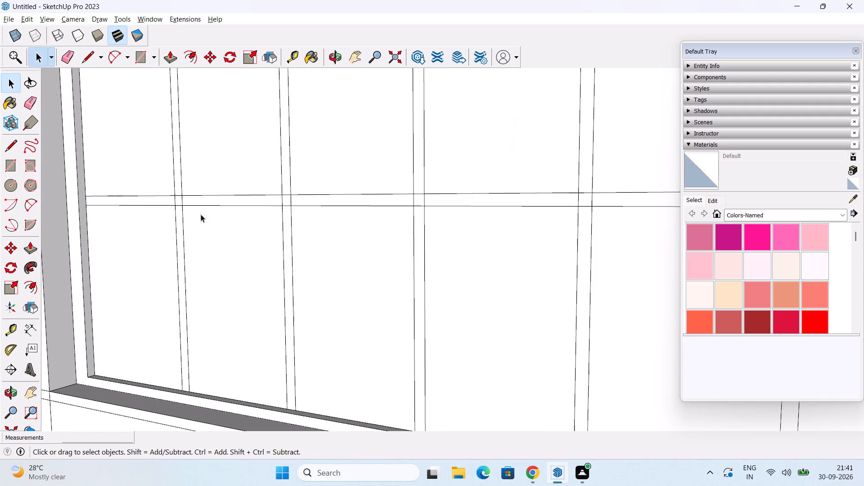
{"action": "middle_click_drag", "start_coordinate": [202, 210], "coordinate": [223, 220]}
{"action": "key", "text": "e"}
{"action": "scroll", "coordinate": [188, 204], "scroll_direction": "up", "scroll_amount": 2}
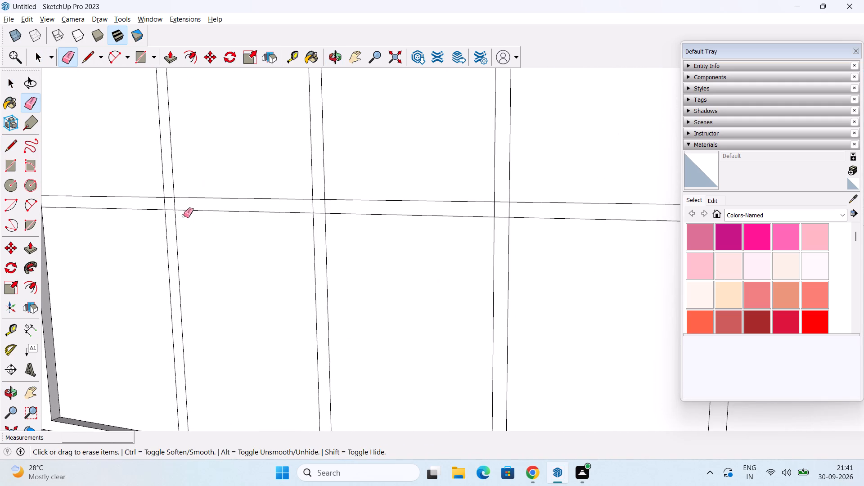
{"action": "middle_click_drag", "start_coordinate": [184, 214], "coordinate": [199, 193]}
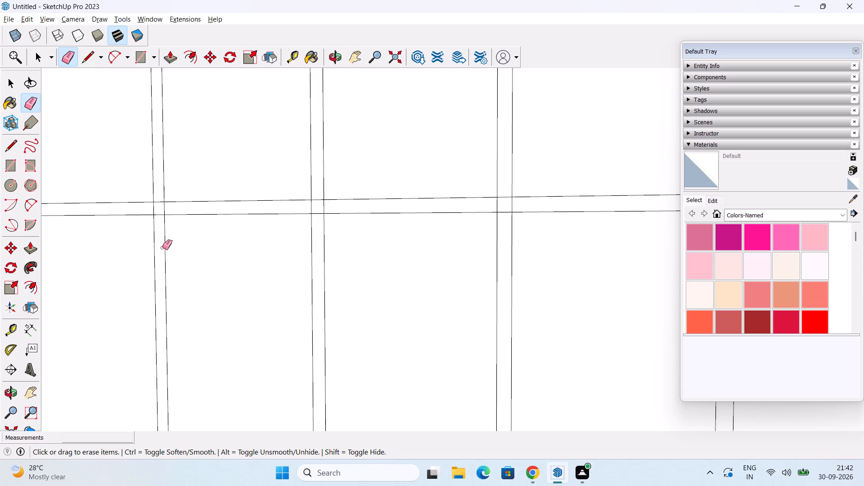
{"action": "left_click", "coordinate": [159, 202]}
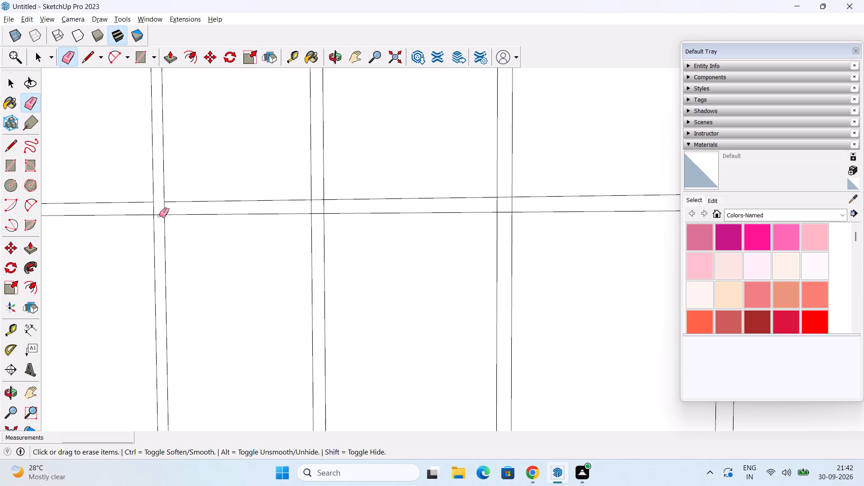
{"action": "left_click", "coordinate": [159, 216]}
{"action": "middle_click_drag", "start_coordinate": [234, 213], "coordinate": [200, 211]}
{"action": "scroll", "coordinate": [309, 206], "scroll_direction": "up", "scroll_amount": 1}
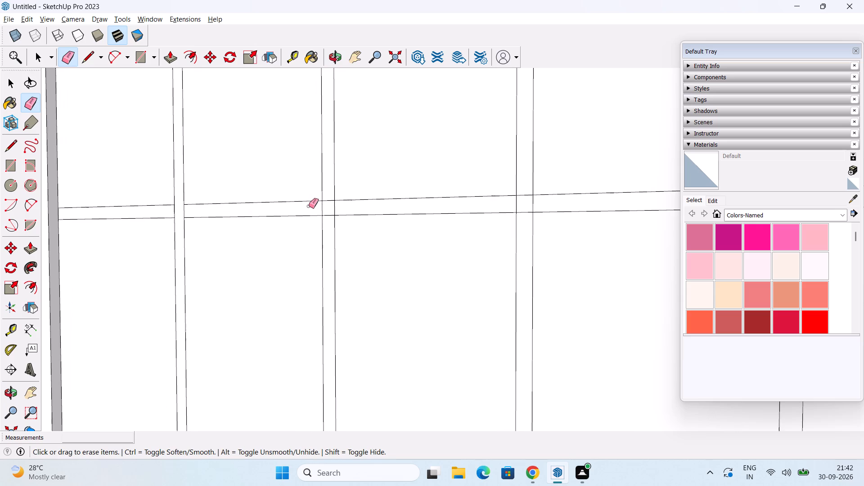
{"action": "left_click", "coordinate": [327, 198]}
{"action": "left_click_drag", "start_coordinate": [326, 200], "coordinate": [329, 220]}
{"action": "left_click_drag", "start_coordinate": [525, 194], "coordinate": [524, 223]}
Erase the horizontal strip's upper and lower edge segments where they cross the fourth and fifth vertical strips.
{"action": "scroll", "coordinate": [526, 216], "scroll_direction": "down", "scroll_amount": 4}
{"action": "scroll", "coordinate": [570, 225], "scroll_direction": "down", "scroll_amount": 1}
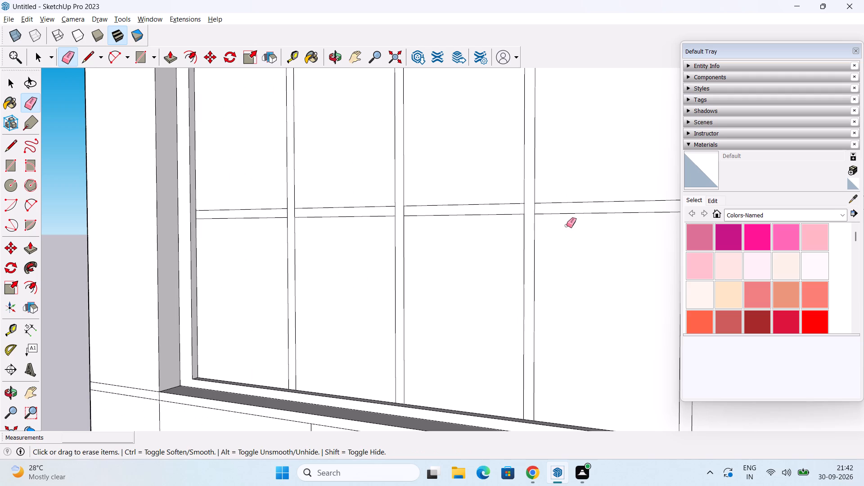
{"action": "middle_click_drag", "start_coordinate": [567, 225], "coordinate": [192, 235], "text": "shift"}
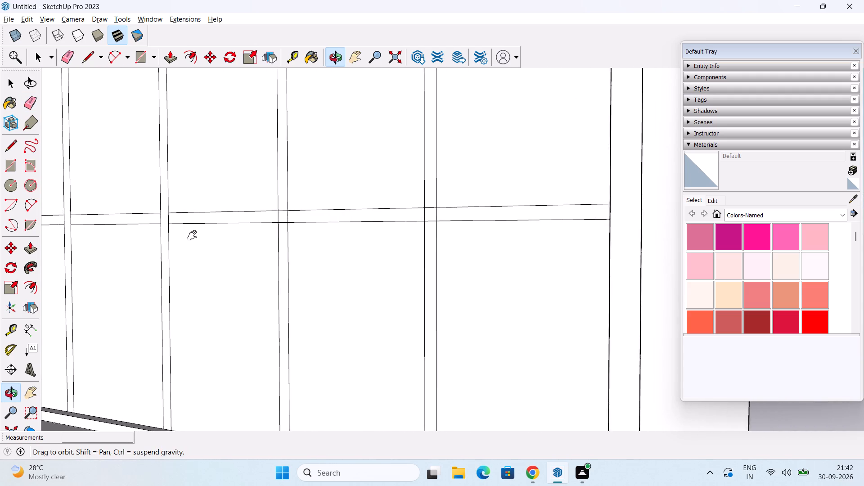
{"action": "middle_click_drag", "start_coordinate": [192, 235], "coordinate": [170, 236], "text": "shift"}
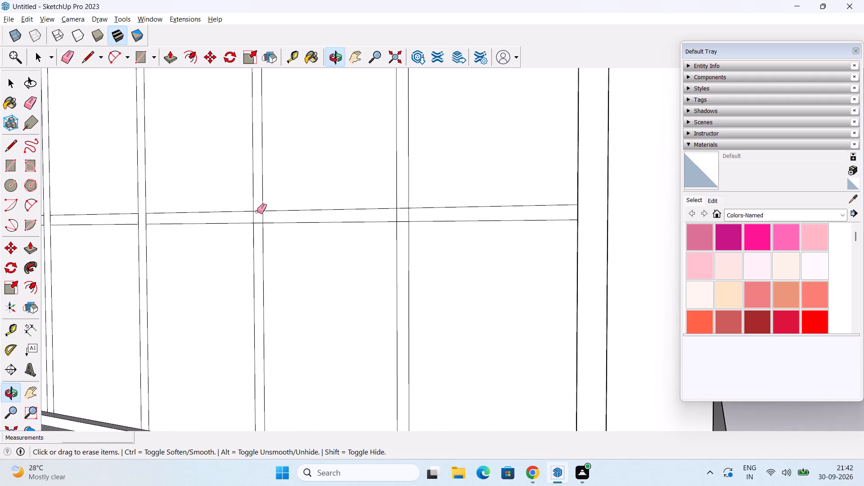
{"action": "left_click_drag", "start_coordinate": [257, 211], "coordinate": [258, 226]}
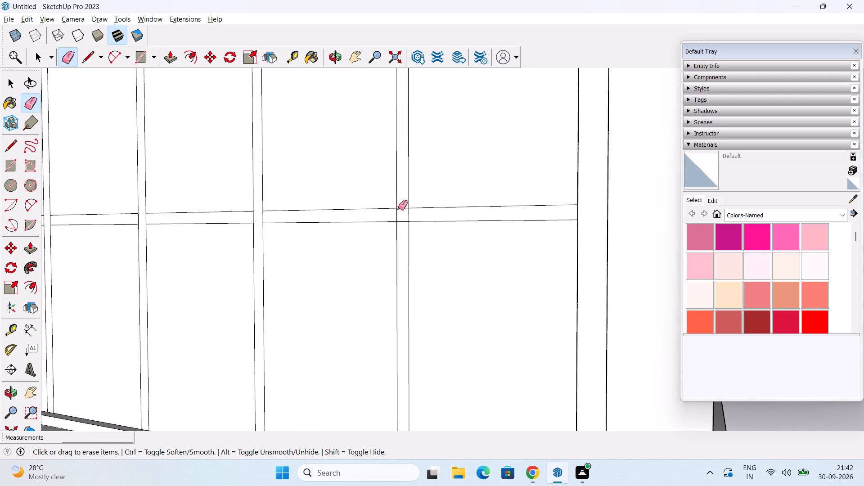
{"action": "left_click_drag", "start_coordinate": [404, 209], "coordinate": [404, 230]}
{"action": "scroll", "coordinate": [437, 247], "scroll_direction": "down", "scroll_amount": 3}
{"action": "middle_click_drag", "start_coordinate": [443, 251], "coordinate": [345, 251]}
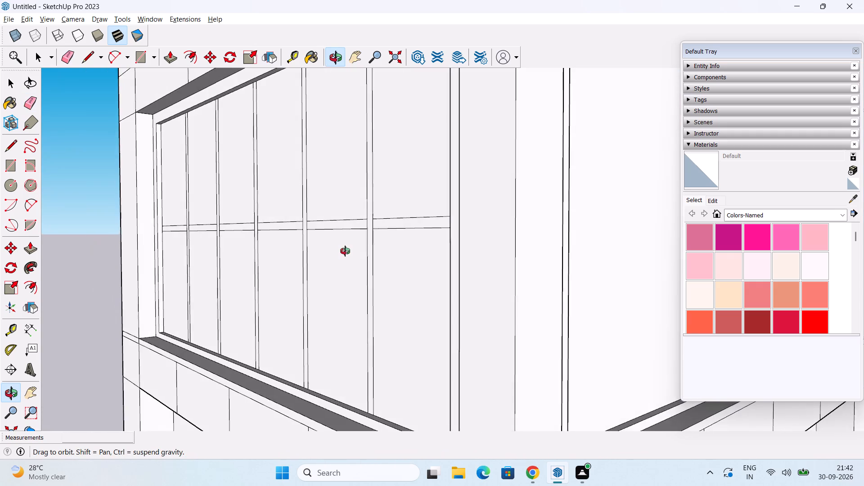
{"action": "middle_click_drag", "start_coordinate": [345, 251], "coordinate": [345, 251]}
{"action": "scroll", "coordinate": [346, 240], "scroll_direction": "down", "scroll_amount": 3}
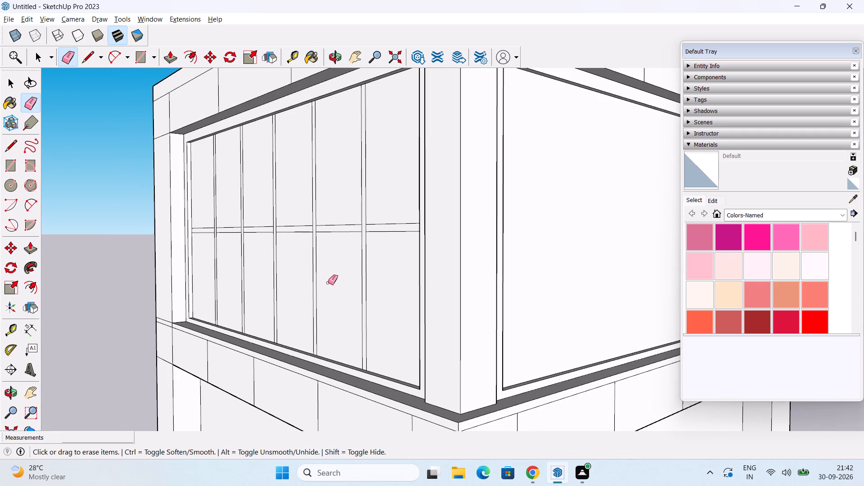
{"action": "key", "text": "space"}
Pull out the horizontal strip segment between the panel border and the first vertical strip by 5".
{"action": "middle_click_drag", "start_coordinate": [328, 297], "coordinate": [351, 268]}
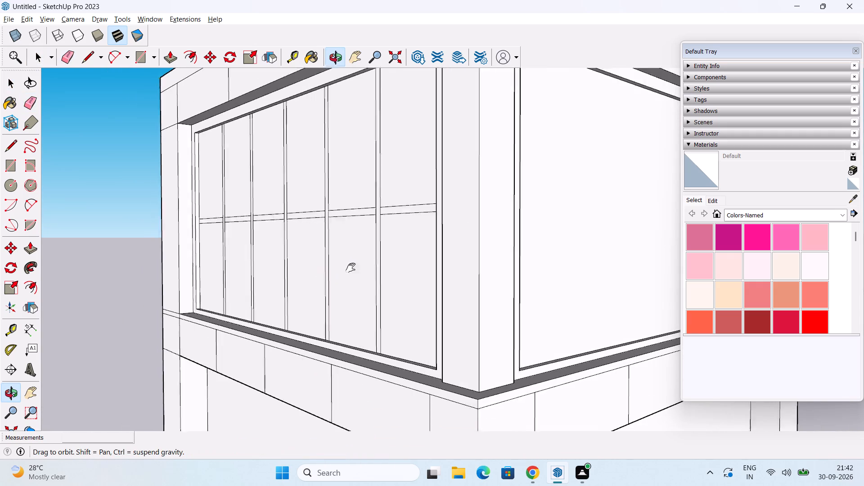
{"action": "middle_click_drag", "start_coordinate": [351, 268], "coordinate": [364, 293]}
{"action": "scroll", "coordinate": [346, 273], "scroll_direction": "up", "scroll_amount": 2}
{"action": "key", "text": "p"}
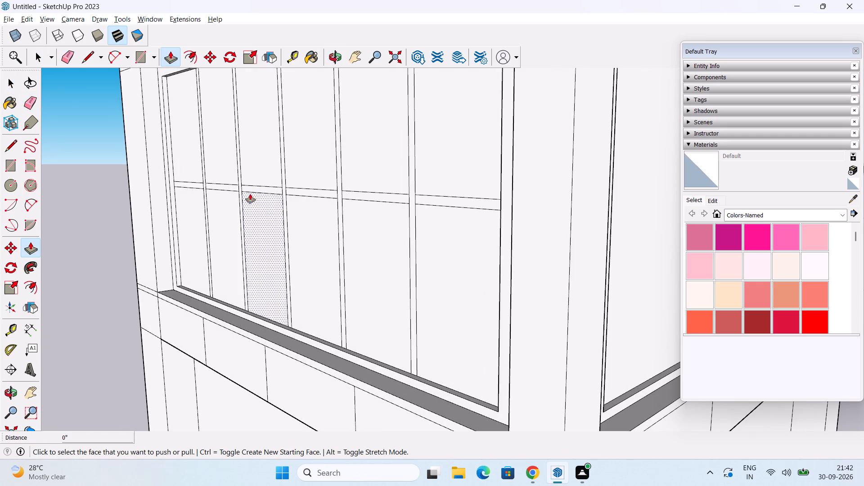
{"action": "left_click", "coordinate": [188, 184]}
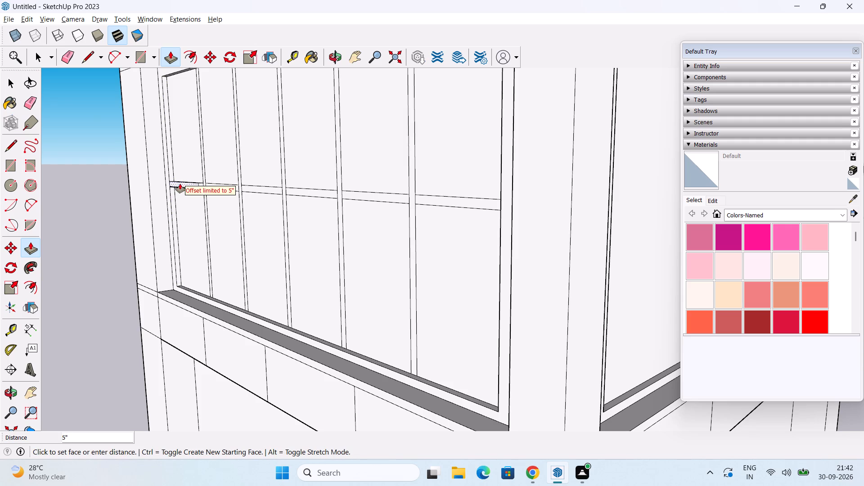
{"action": "left_click", "coordinate": [176, 185]}
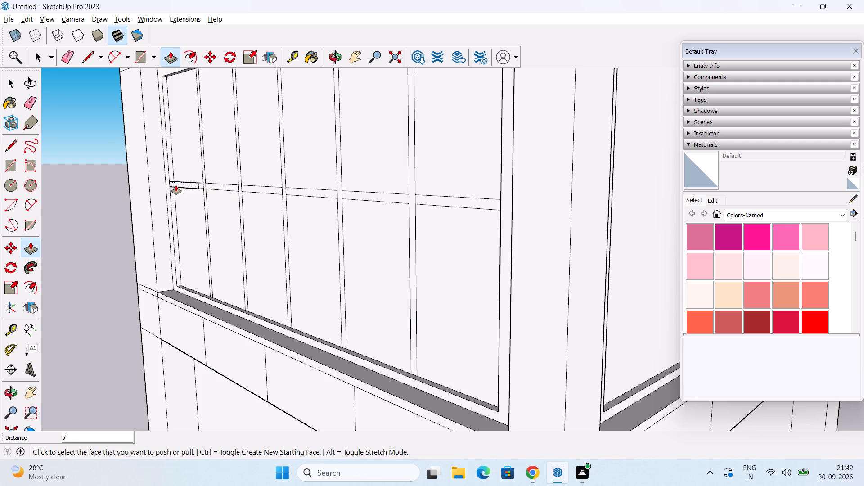
Pull out the first and second vertical strips and the horizontal segments between the first, second and third vertical strips by 5".
{"action": "scroll", "coordinate": [175, 182], "scroll_direction": "up", "scroll_amount": 6}
{"action": "middle_click_drag", "start_coordinate": [175, 182], "coordinate": [168, 250]}
{"action": "scroll", "coordinate": [170, 236], "scroll_direction": "down", "scroll_amount": 9}
{"action": "middle_click_drag", "start_coordinate": [193, 238], "coordinate": [256, 161]}
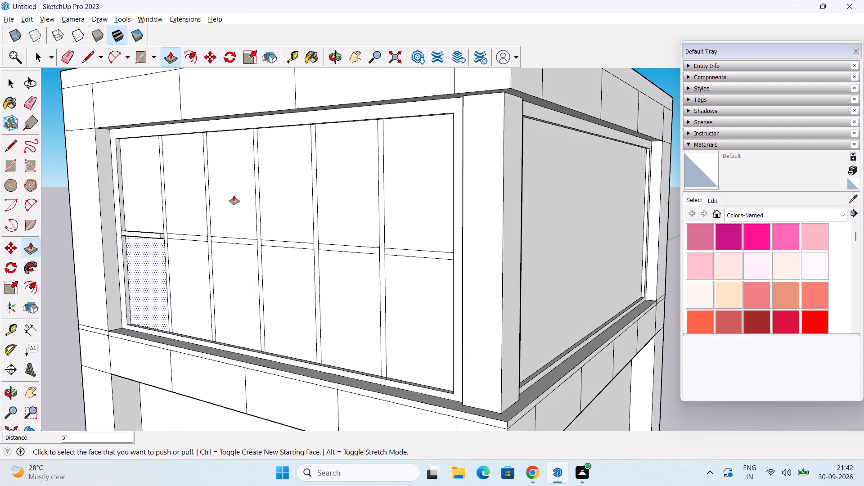
{"action": "double_click", "coordinate": [165, 226]}
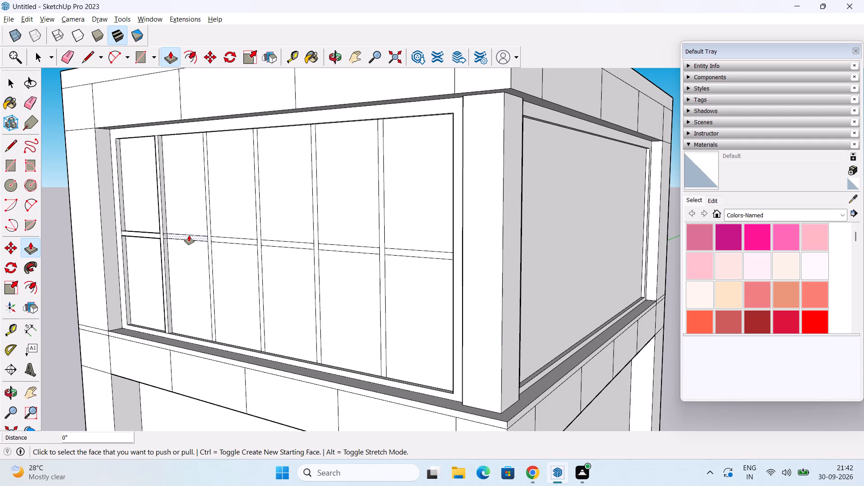
{"action": "double_click", "coordinate": [189, 235]}
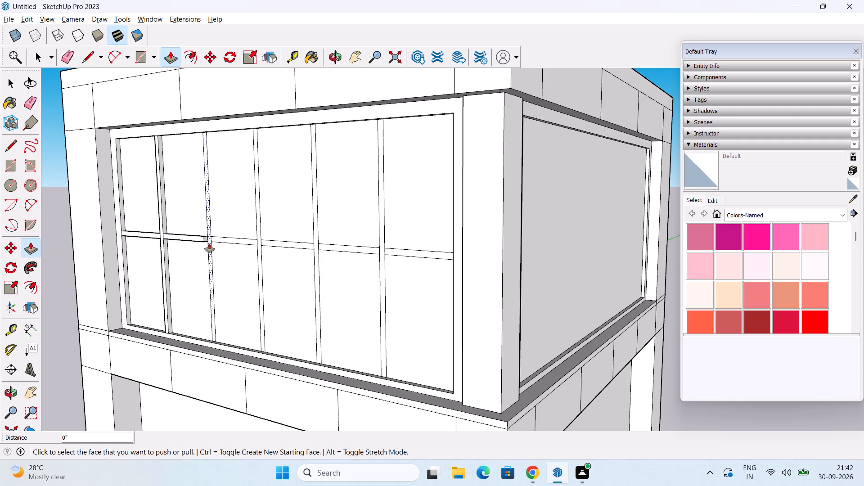
{"action": "double_click", "coordinate": [209, 243]}
{"action": "left_click", "coordinate": [229, 241]}
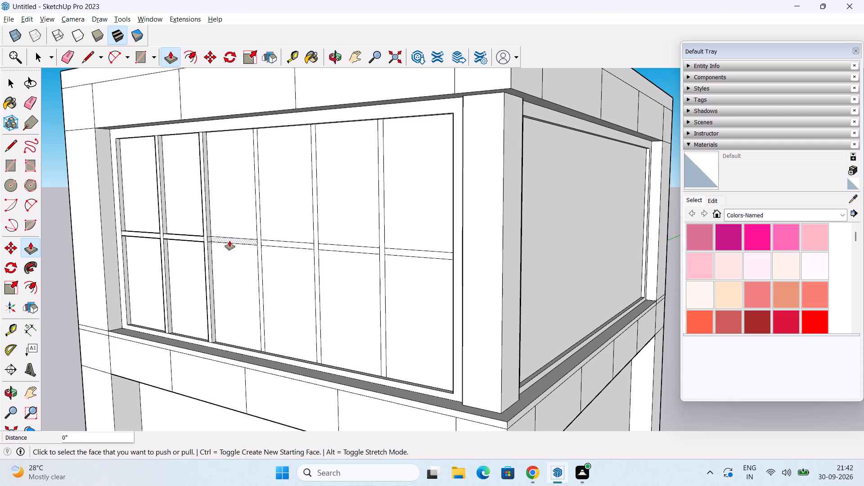
{"action": "left_click", "coordinate": [229, 241]}
Pull out the third, fourth and fifth vertical strips and the remaining horizontal strip segments up to the panel border by 5".
{"action": "double_click", "coordinate": [258, 232]}
{"action": "double_click", "coordinate": [306, 246]}
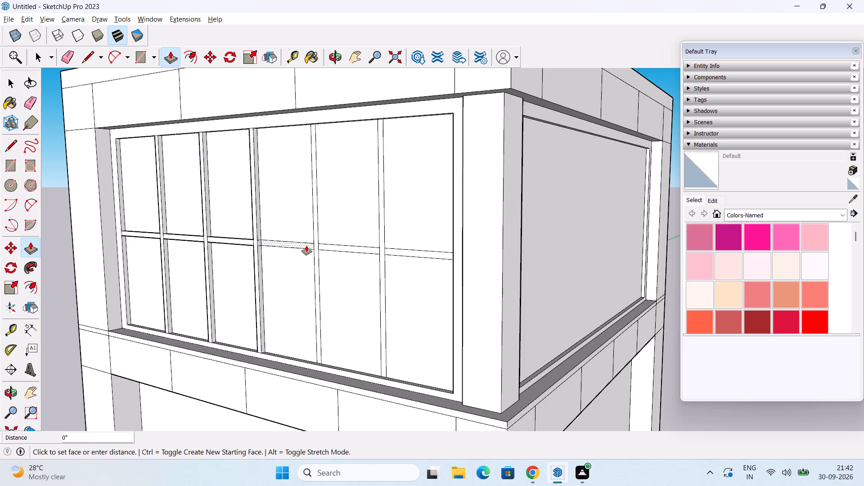
{"action": "double_click", "coordinate": [317, 234]}
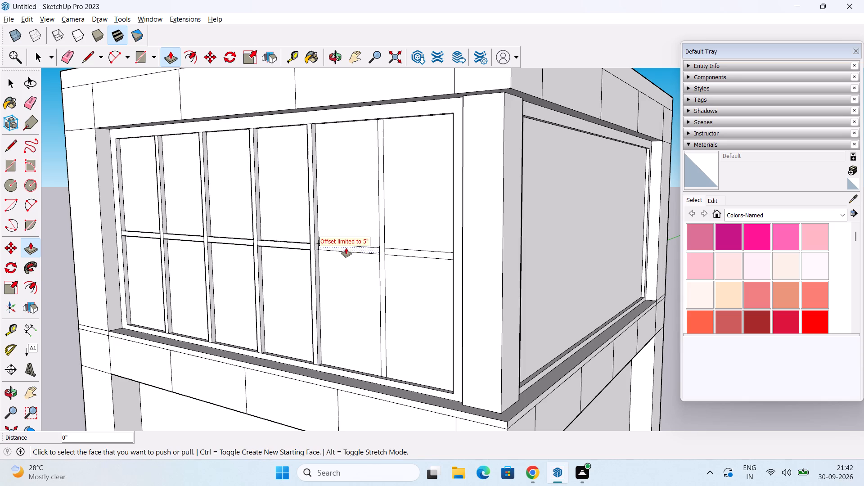
{"action": "double_click", "coordinate": [351, 247]}
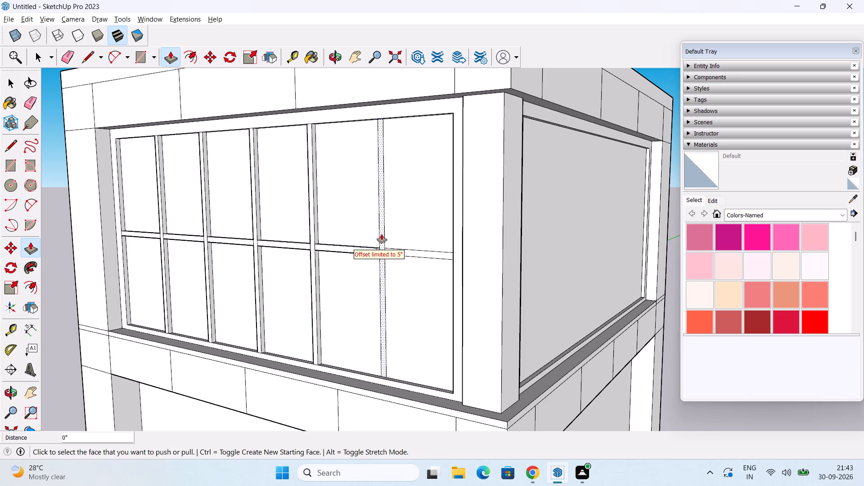
{"action": "double_click", "coordinate": [382, 234]}
{"action": "double_click", "coordinate": [411, 254]}
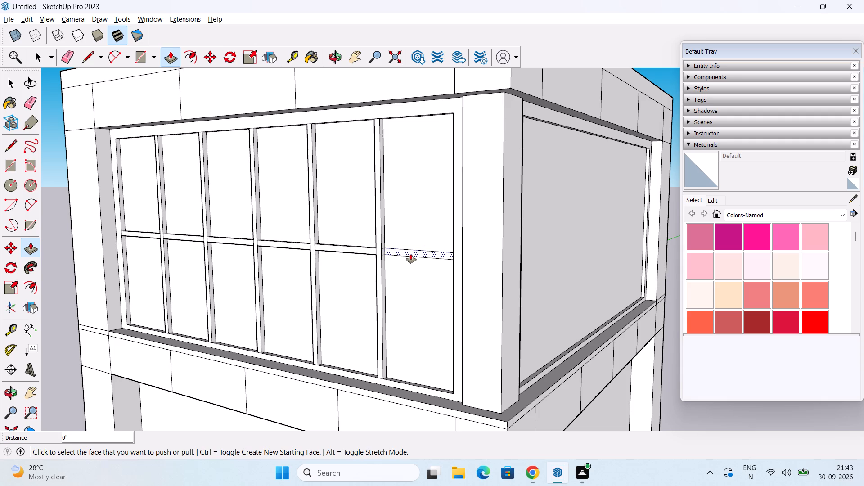
Examine the raised window grid and the building's corner from several angles.
{"action": "middle_click_drag", "start_coordinate": [410, 264], "coordinate": [500, 246]}
{"action": "scroll", "coordinate": [500, 246], "scroll_direction": "down", "scroll_amount": 2}
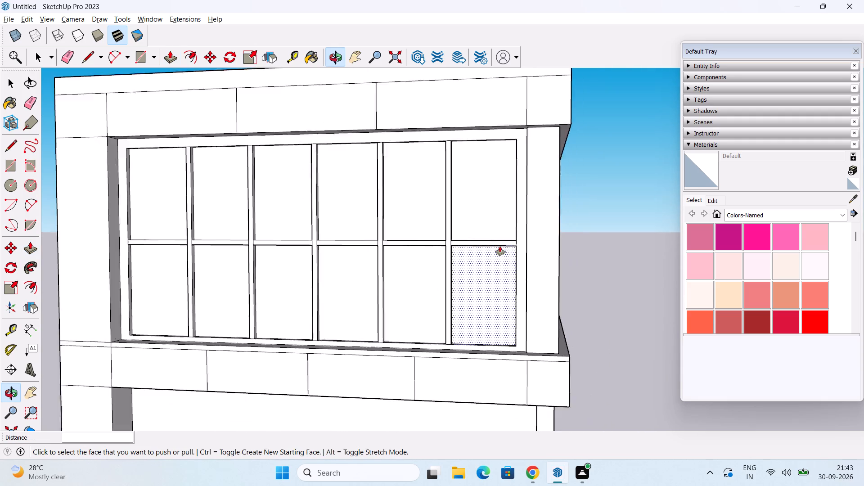
{"action": "scroll", "coordinate": [500, 246], "scroll_direction": "down", "scroll_amount": 5}
{"action": "middle_click_drag", "start_coordinate": [472, 265], "coordinate": [375, 265]}
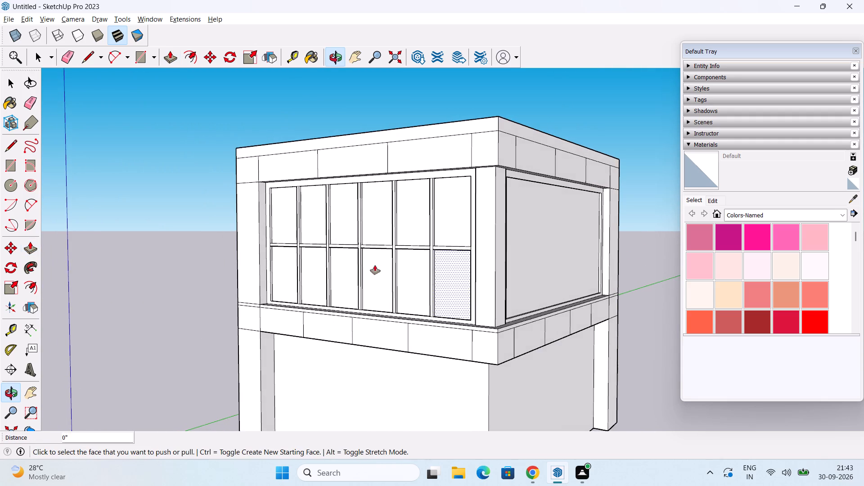
{"action": "scroll", "coordinate": [383, 256], "scroll_direction": "down", "scroll_amount": 1}
{"action": "middle_click_drag", "start_coordinate": [457, 284], "coordinate": [382, 247], "text": "shift"}
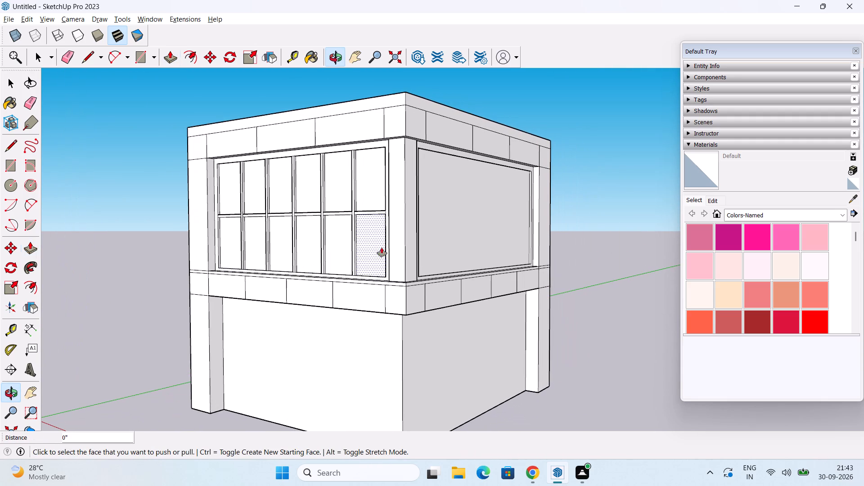
{"action": "middle_click_drag", "start_coordinate": [411, 246], "coordinate": [399, 246]}
{"action": "key", "text": "space"}
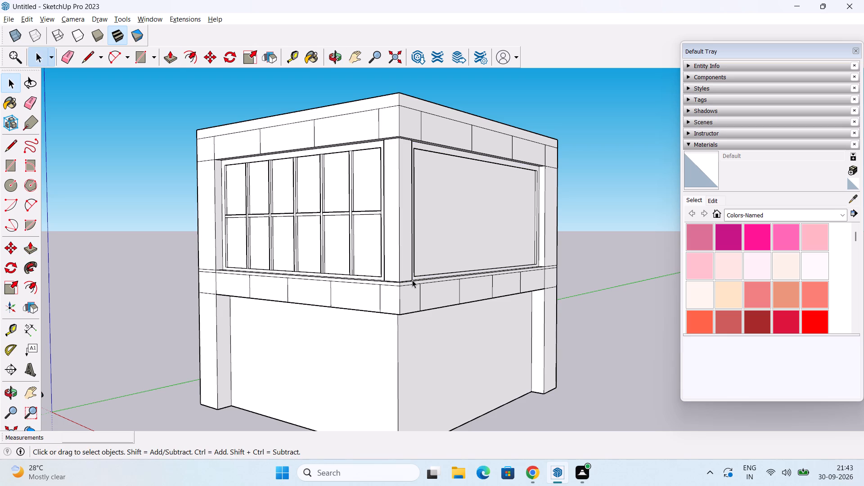
{"action": "middle_click_drag", "start_coordinate": [413, 278], "coordinate": [418, 267]}
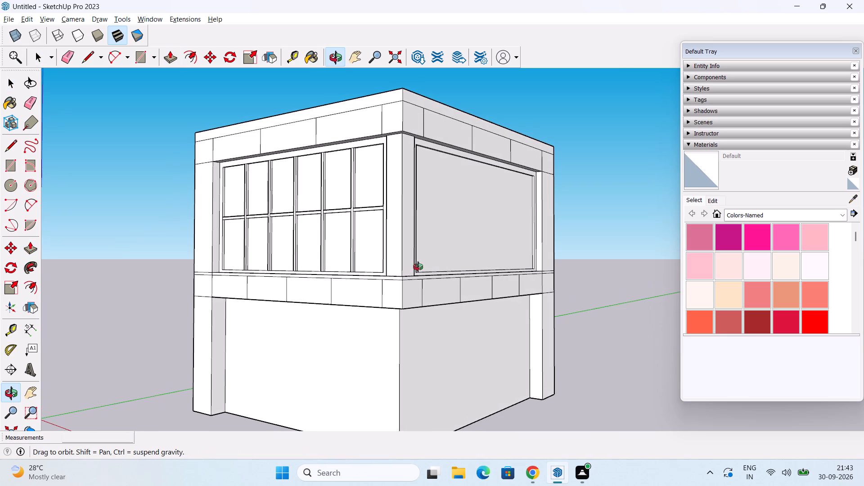
{"action": "middle_click_drag", "start_coordinate": [418, 267], "coordinate": [388, 271]}
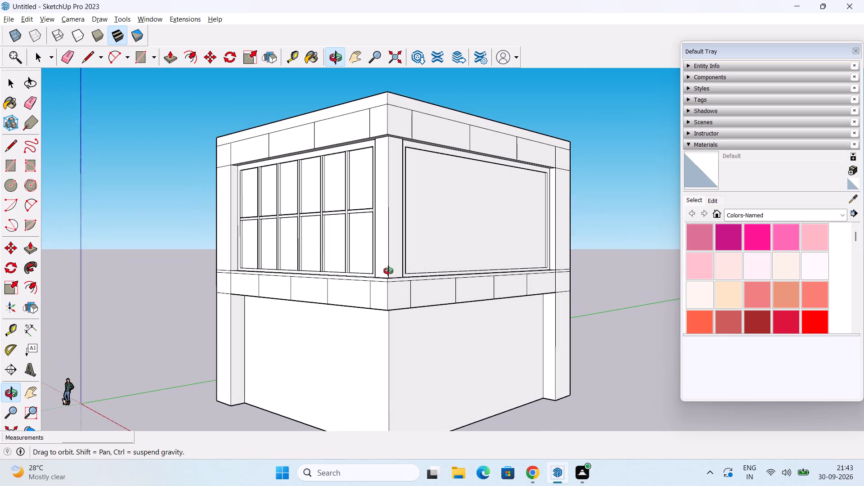
{"action": "middle_click_drag", "start_coordinate": [388, 271], "coordinate": [388, 271]}
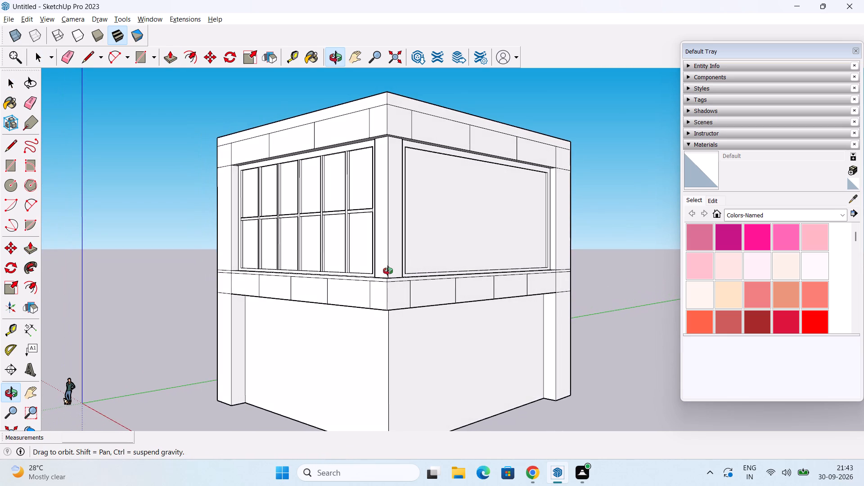
{"action": "middle_click_drag", "start_coordinate": [388, 271], "coordinate": [387, 271]}
{"action": "scroll", "coordinate": [387, 269], "scroll_direction": "down", "scroll_amount": 1}
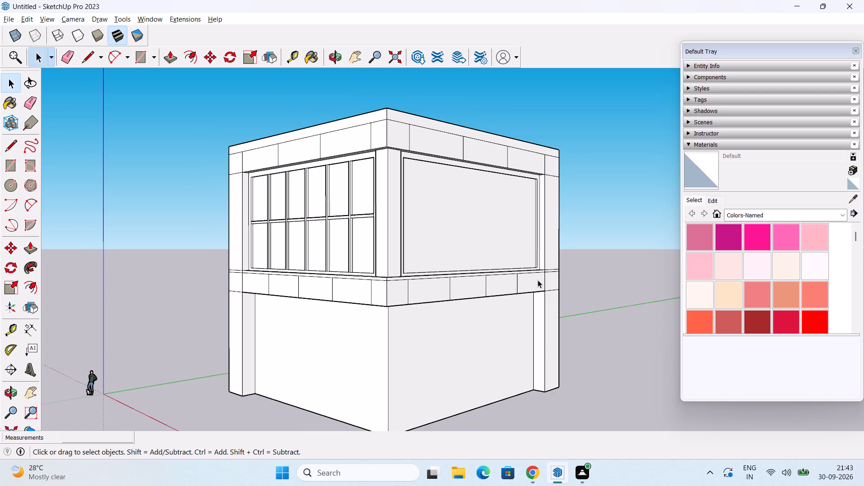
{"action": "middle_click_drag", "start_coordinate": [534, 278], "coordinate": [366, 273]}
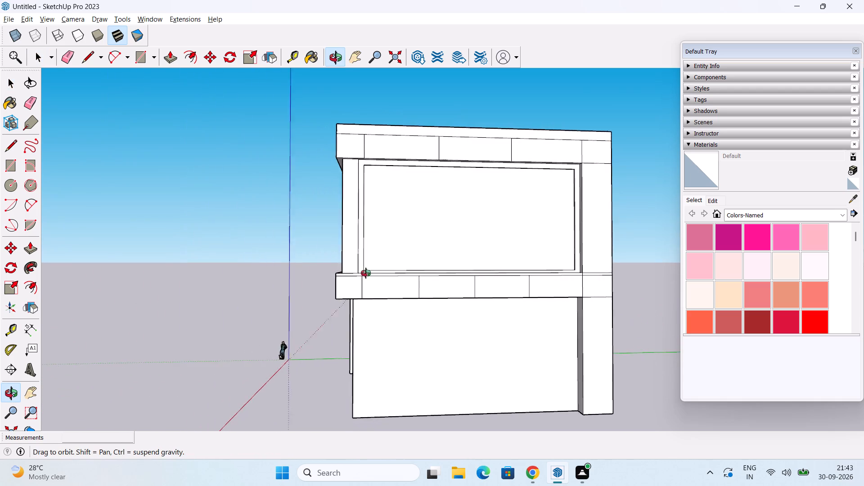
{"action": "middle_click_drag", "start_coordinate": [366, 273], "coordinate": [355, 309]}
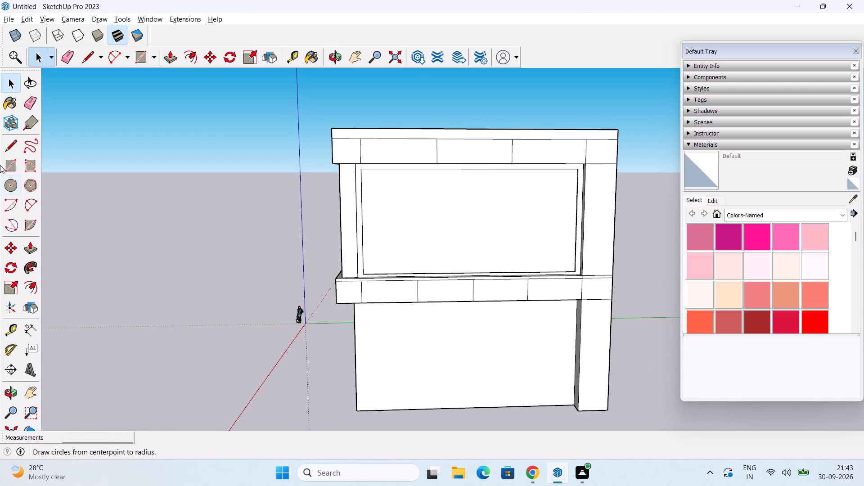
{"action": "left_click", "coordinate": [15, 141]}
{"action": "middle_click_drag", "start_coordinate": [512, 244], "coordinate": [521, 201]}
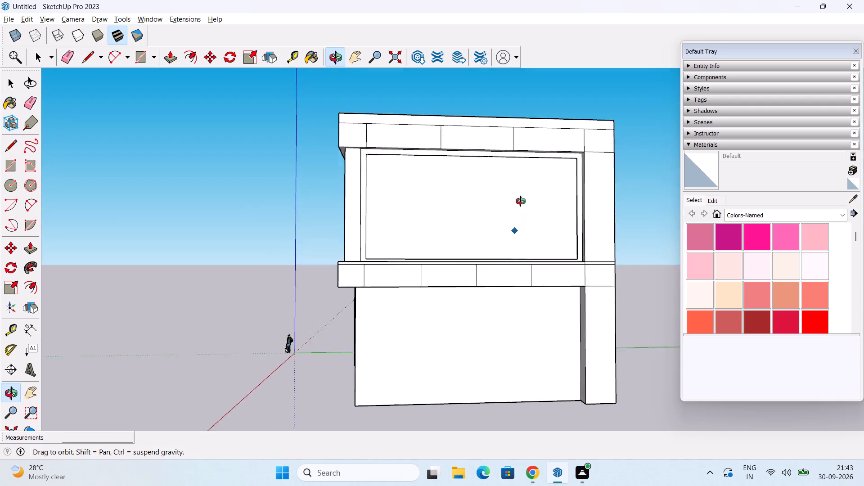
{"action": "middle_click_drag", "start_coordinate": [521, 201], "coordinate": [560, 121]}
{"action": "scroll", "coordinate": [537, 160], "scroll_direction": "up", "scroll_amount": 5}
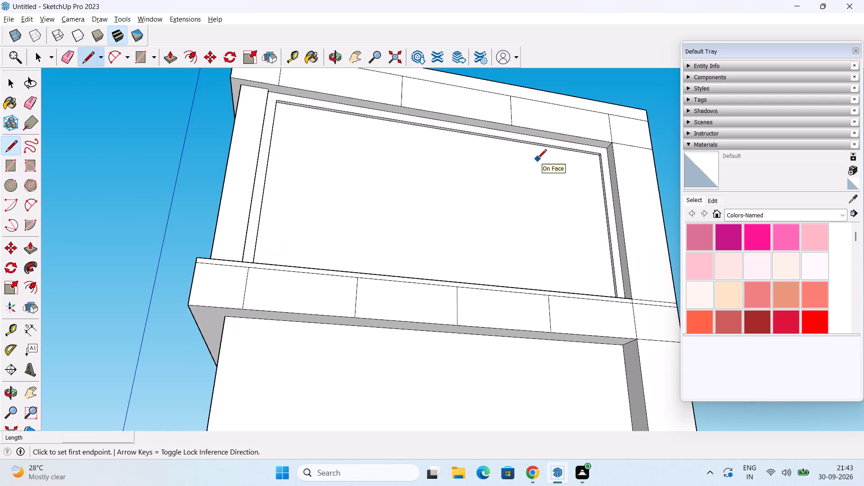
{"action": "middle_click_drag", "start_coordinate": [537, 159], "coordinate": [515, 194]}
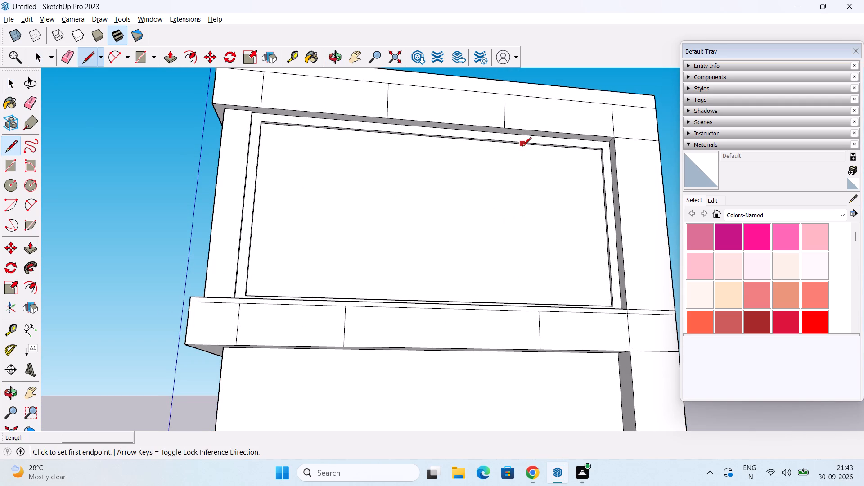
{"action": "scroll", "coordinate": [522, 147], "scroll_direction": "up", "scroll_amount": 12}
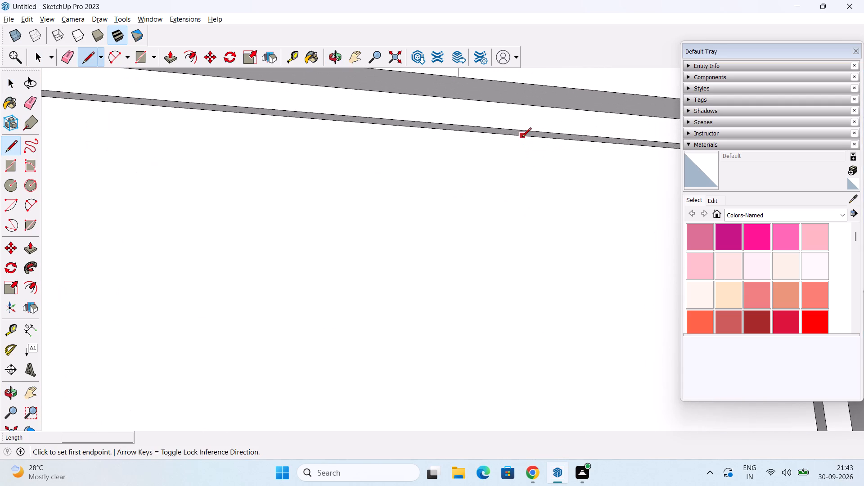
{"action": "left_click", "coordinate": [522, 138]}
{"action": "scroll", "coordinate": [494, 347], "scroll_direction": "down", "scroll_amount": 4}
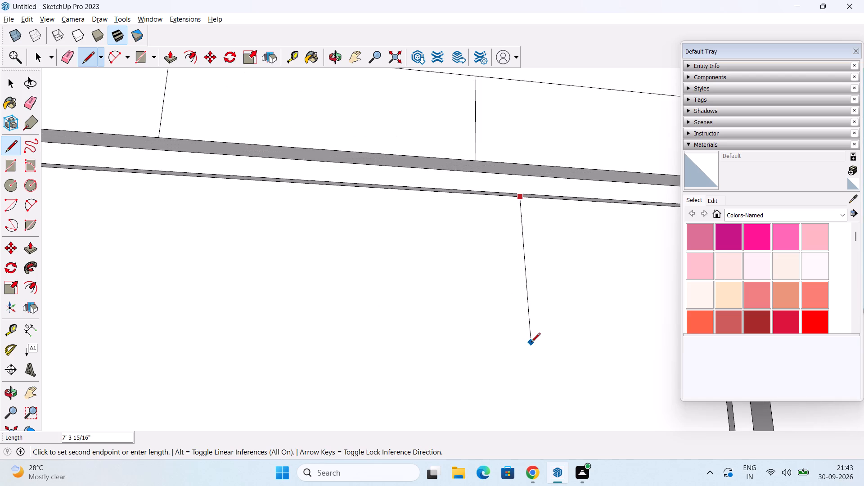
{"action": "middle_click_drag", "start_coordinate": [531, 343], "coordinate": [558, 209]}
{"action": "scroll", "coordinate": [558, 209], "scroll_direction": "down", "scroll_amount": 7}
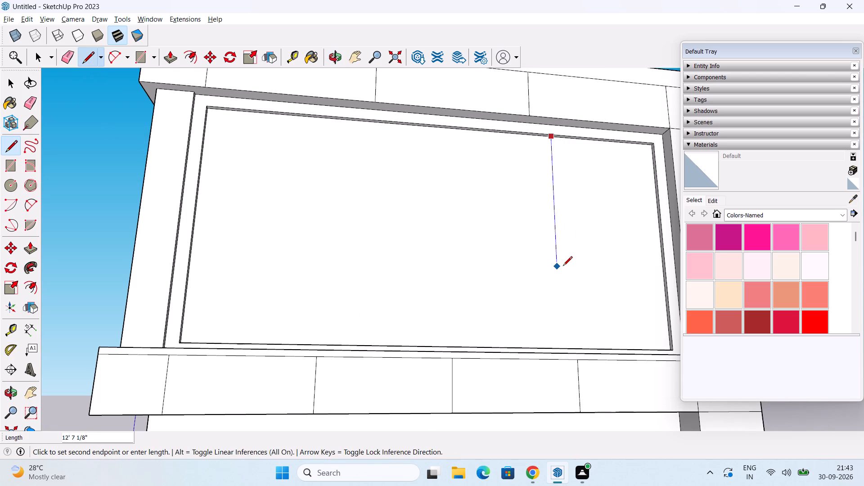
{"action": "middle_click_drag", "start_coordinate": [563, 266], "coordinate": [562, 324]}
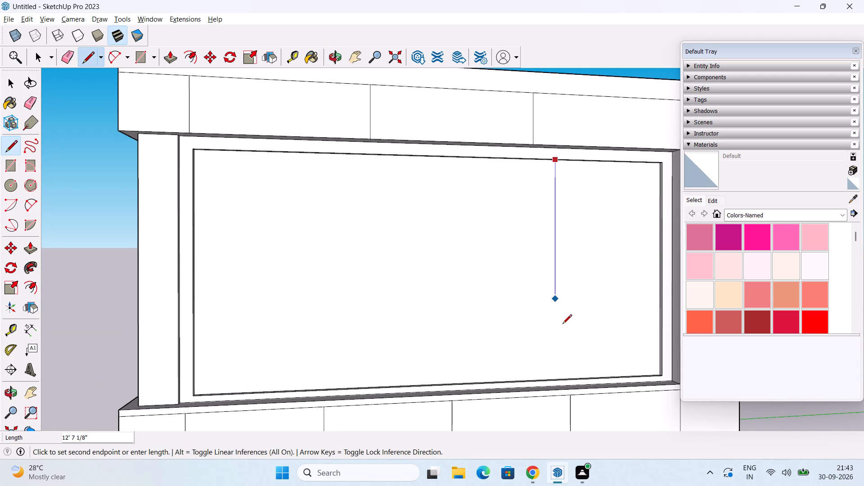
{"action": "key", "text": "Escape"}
Compare the blank recessed panel on the adjacent facade with the finished window grid around the corner.
{"action": "scroll", "coordinate": [549, 222], "scroll_direction": "up", "scroll_amount": 3}
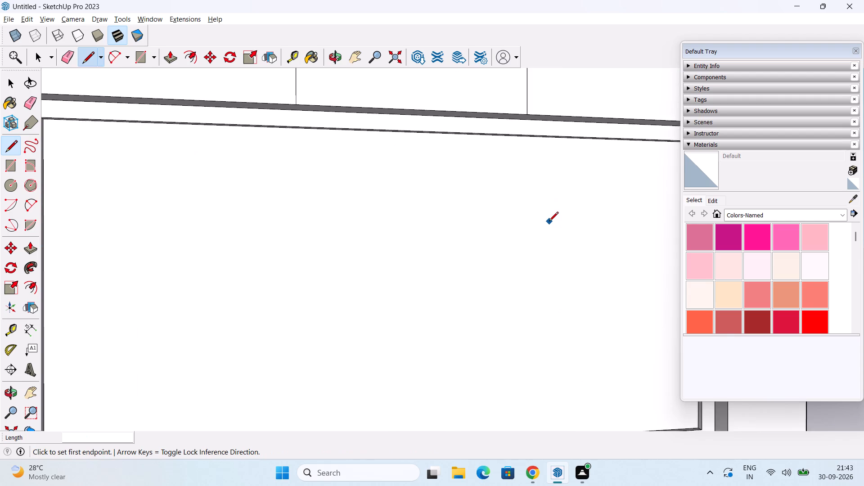
{"action": "scroll", "coordinate": [549, 222], "scroll_direction": "down", "scroll_amount": 7}
{"action": "middle_click_drag", "start_coordinate": [553, 252], "coordinate": [561, 213]}
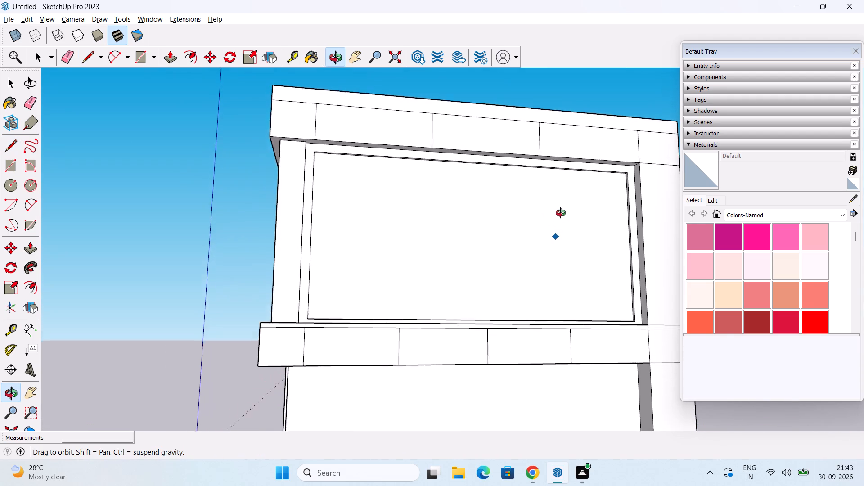
{"action": "middle_click_drag", "start_coordinate": [561, 213], "coordinate": [551, 209]}
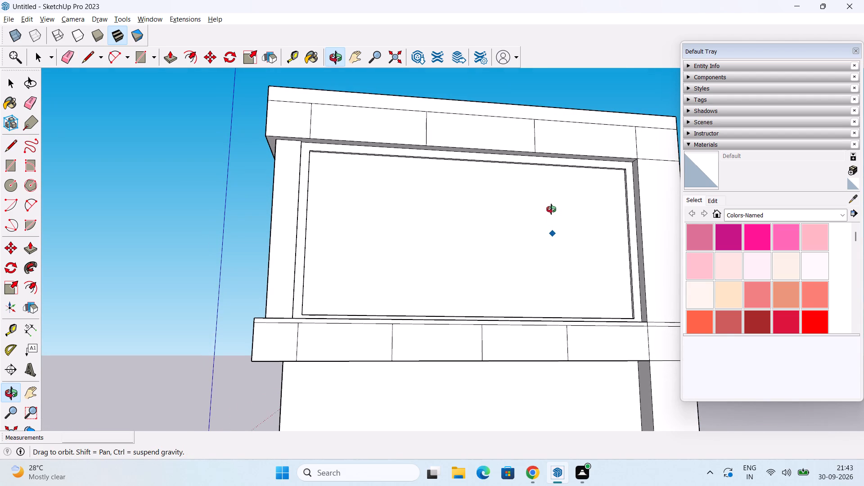
{"action": "middle_click_drag", "start_coordinate": [551, 209], "coordinate": [549, 211]}
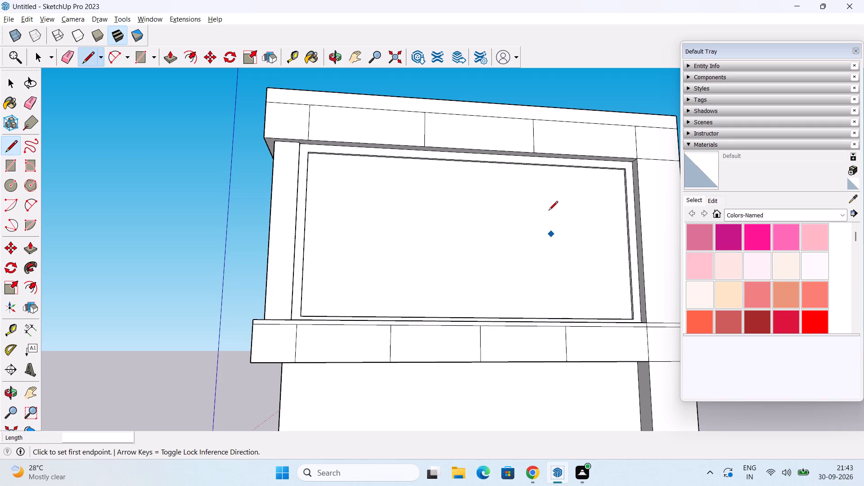
{"action": "middle_click_drag", "start_coordinate": [575, 219], "coordinate": [634, 172]}
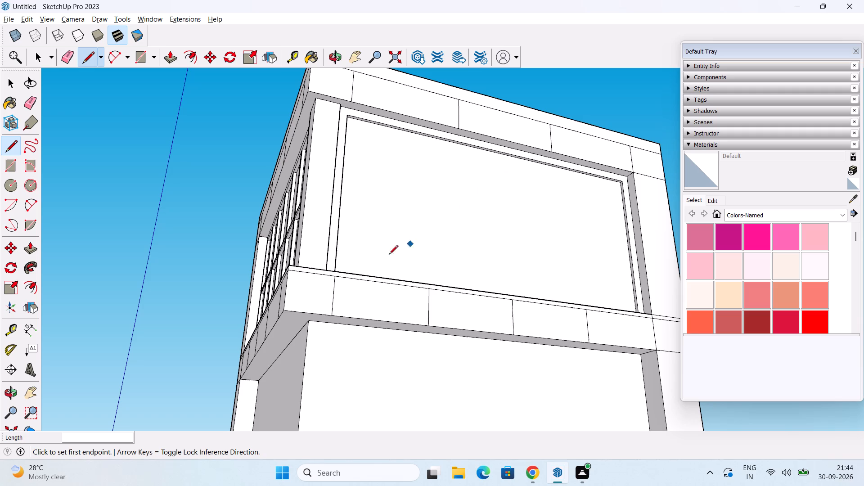
{"action": "middle_click_drag", "start_coordinate": [368, 233], "coordinate": [498, 336]}
{"action": "left_click_drag", "start_coordinate": [498, 336], "coordinate": [489, 336]}
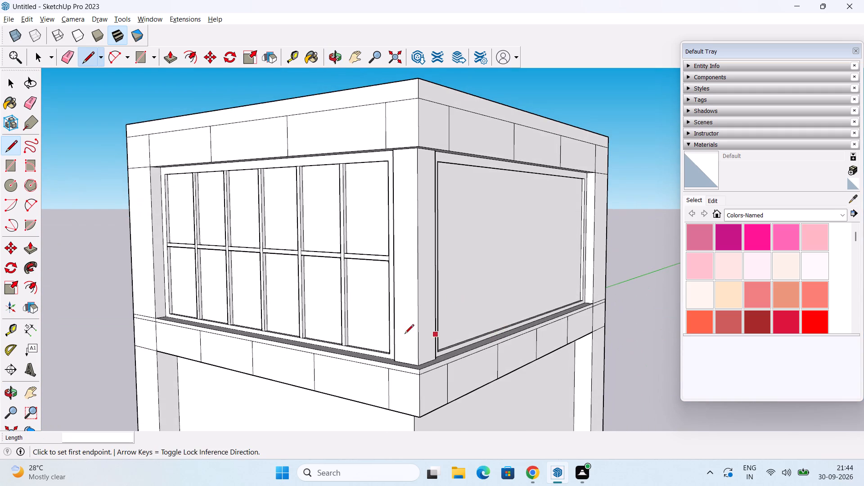
{"action": "middle_click_drag", "start_coordinate": [536, 242], "coordinate": [383, 191]}
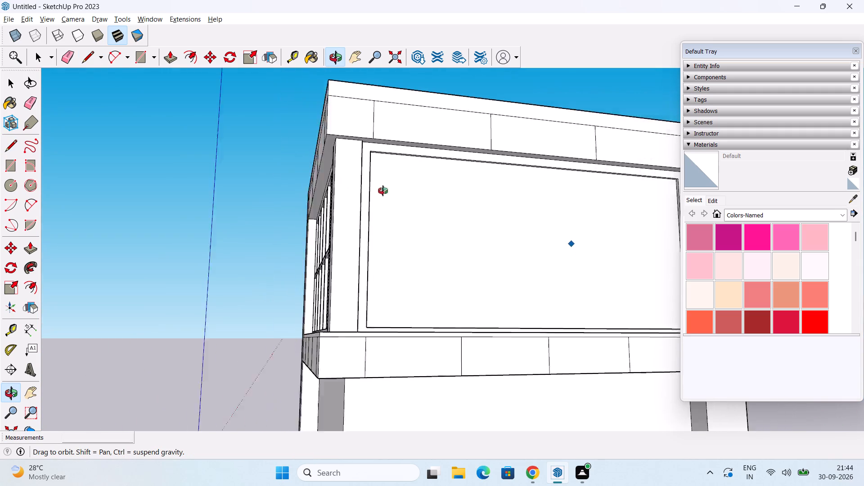
{"action": "middle_click_drag", "start_coordinate": [383, 191], "coordinate": [606, 248]}
{"action": "key", "text": "space"}
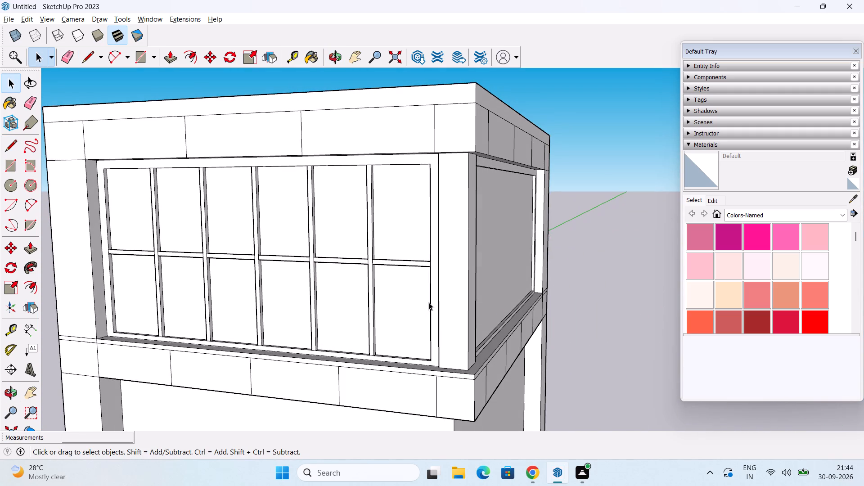
{"action": "middle_click_drag", "start_coordinate": [424, 306], "coordinate": [472, 349]}
{"action": "middle_click_drag", "start_coordinate": [444, 357], "coordinate": [465, 321]}
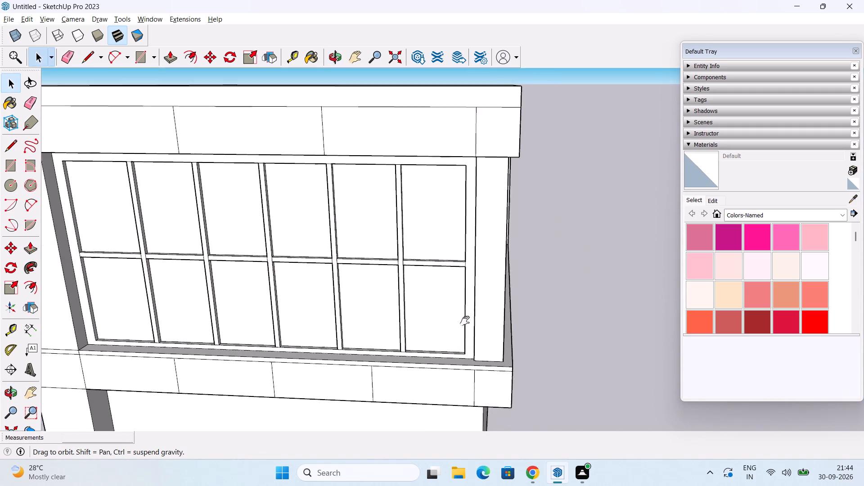
Measure the distance from the second vertical strip's left base corner to the lower-right inner corner of the finished window grid.
{"action": "middle_click_drag", "start_coordinate": [465, 321], "coordinate": [490, 289]}
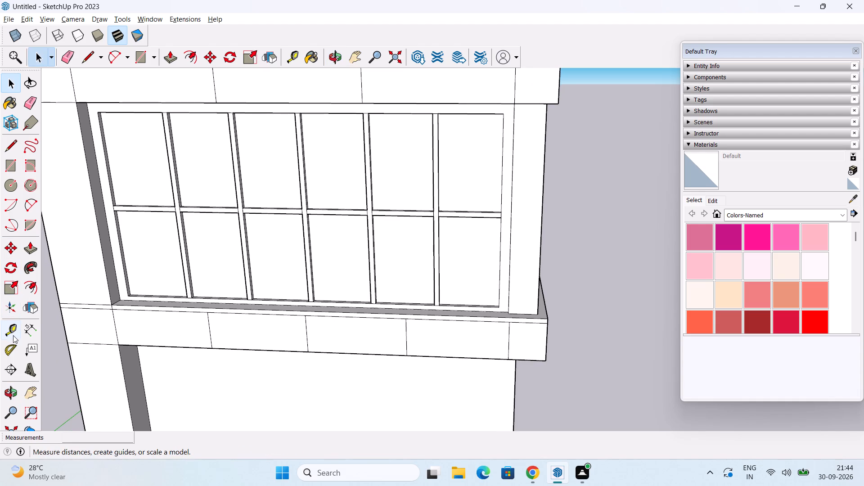
{"action": "left_click", "coordinate": [31, 332]}
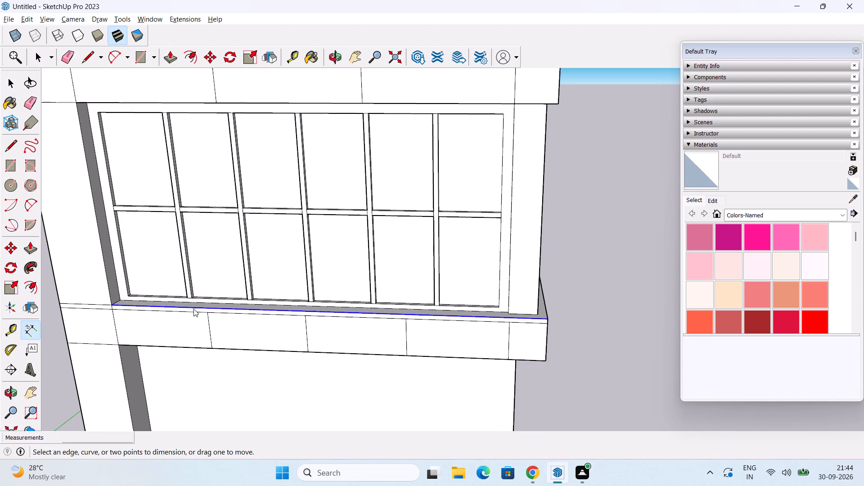
{"action": "key", "text": "alt+Tab"}
{"action": "key", "text": "alt+Tab"}
{"action": "key", "text": "alt+Tab"}
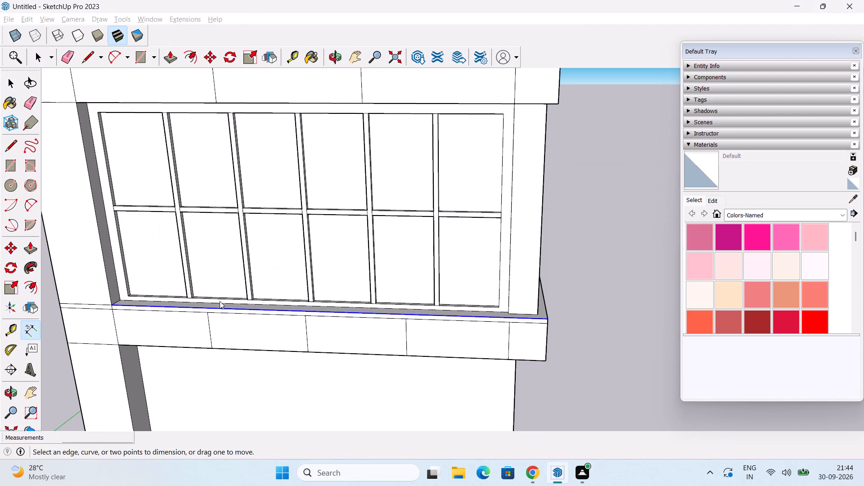
{"action": "middle_click_drag", "start_coordinate": [221, 298], "coordinate": [250, 266]}
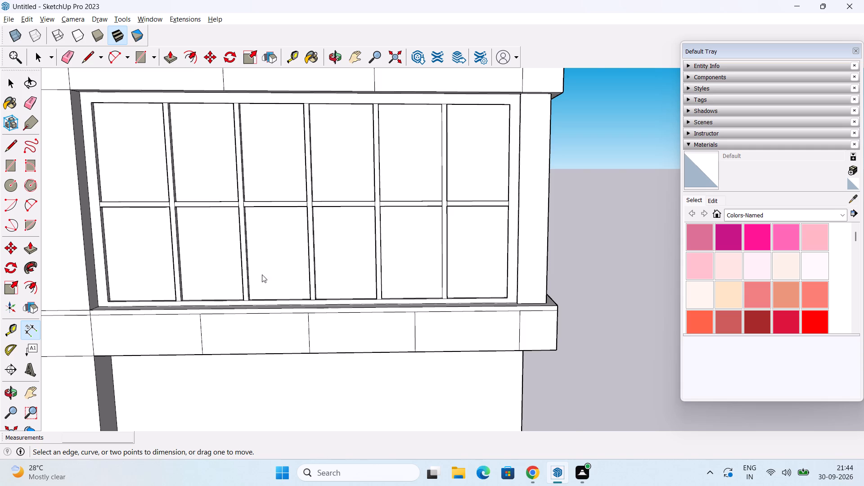
{"action": "scroll", "coordinate": [257, 288], "scroll_direction": "up", "scroll_amount": 6}
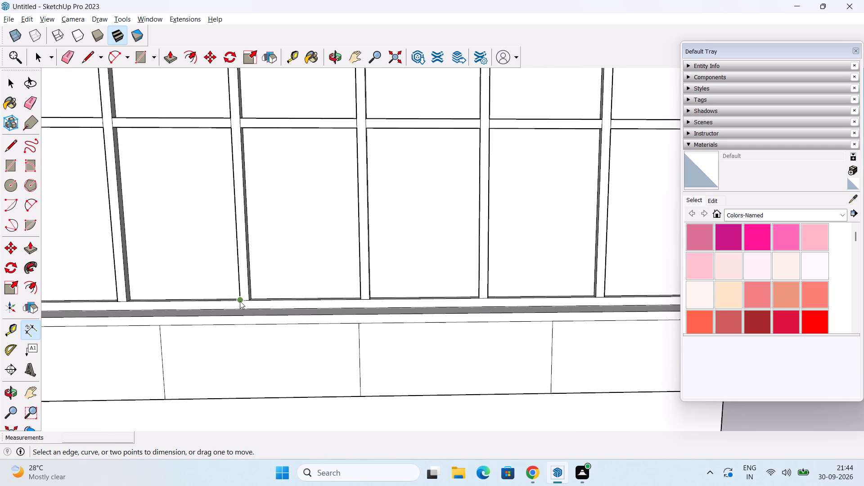
{"action": "left_click", "coordinate": [240, 301]}
{"action": "scroll", "coordinate": [480, 285], "scroll_direction": "down", "scroll_amount": 3}
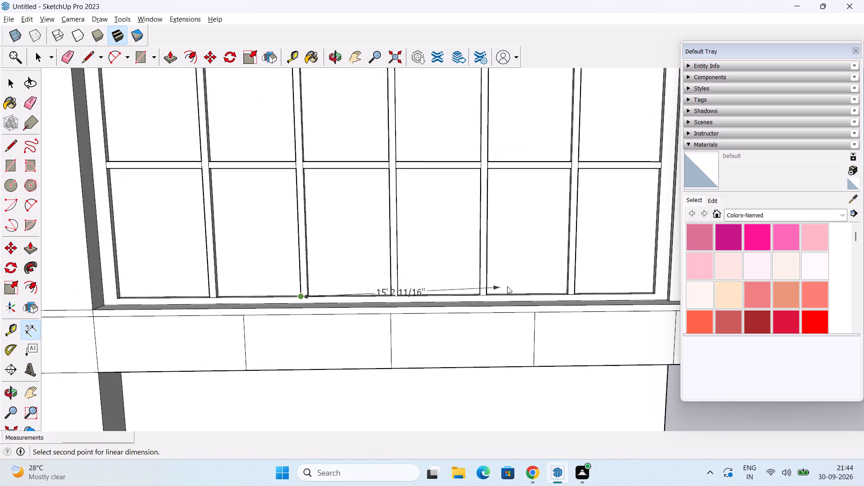
{"action": "middle_click_drag", "start_coordinate": [533, 283], "coordinate": [416, 295], "text": "shift"}
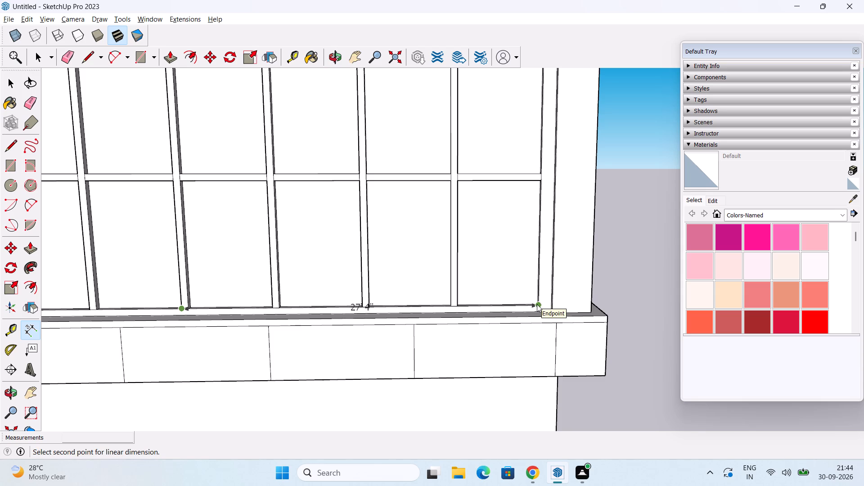
{"action": "left_click", "coordinate": [537, 304]}
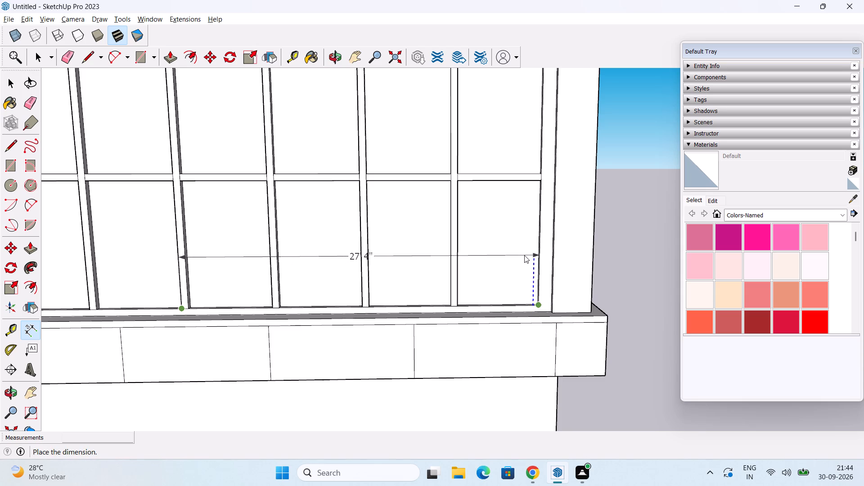
{"action": "key", "text": "Escape"}
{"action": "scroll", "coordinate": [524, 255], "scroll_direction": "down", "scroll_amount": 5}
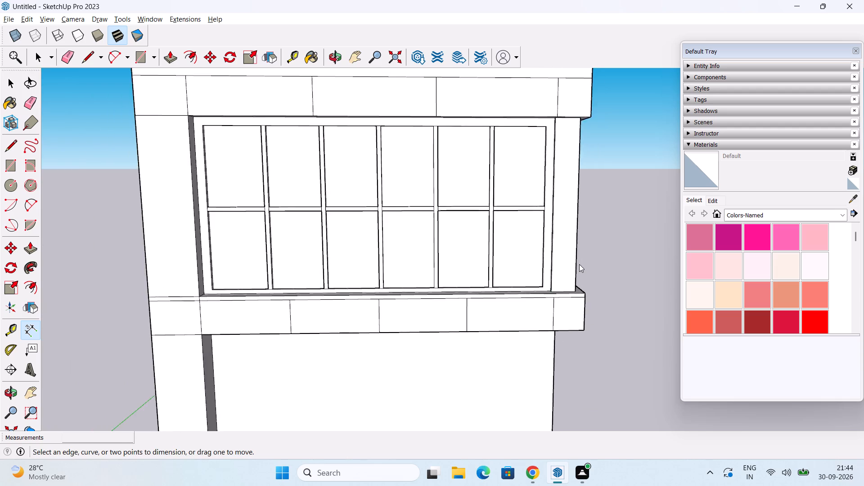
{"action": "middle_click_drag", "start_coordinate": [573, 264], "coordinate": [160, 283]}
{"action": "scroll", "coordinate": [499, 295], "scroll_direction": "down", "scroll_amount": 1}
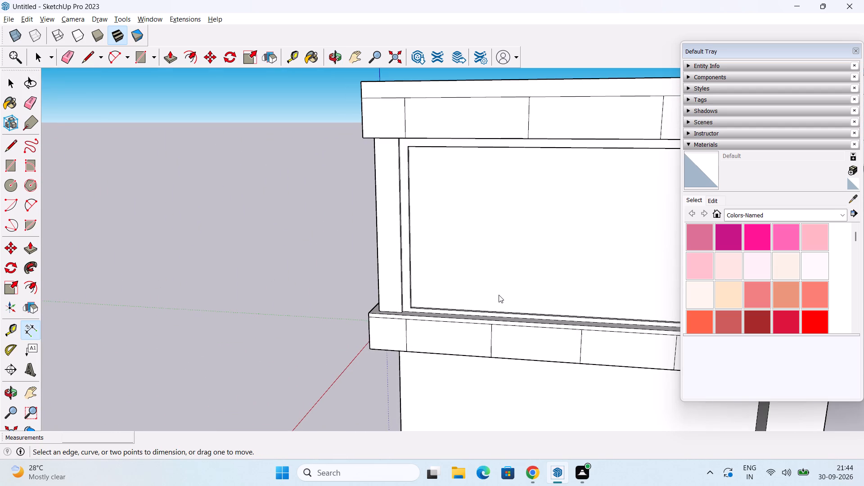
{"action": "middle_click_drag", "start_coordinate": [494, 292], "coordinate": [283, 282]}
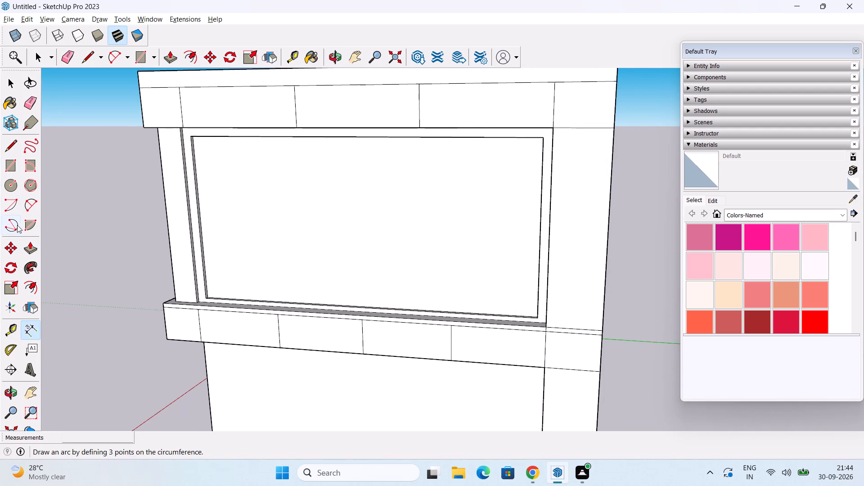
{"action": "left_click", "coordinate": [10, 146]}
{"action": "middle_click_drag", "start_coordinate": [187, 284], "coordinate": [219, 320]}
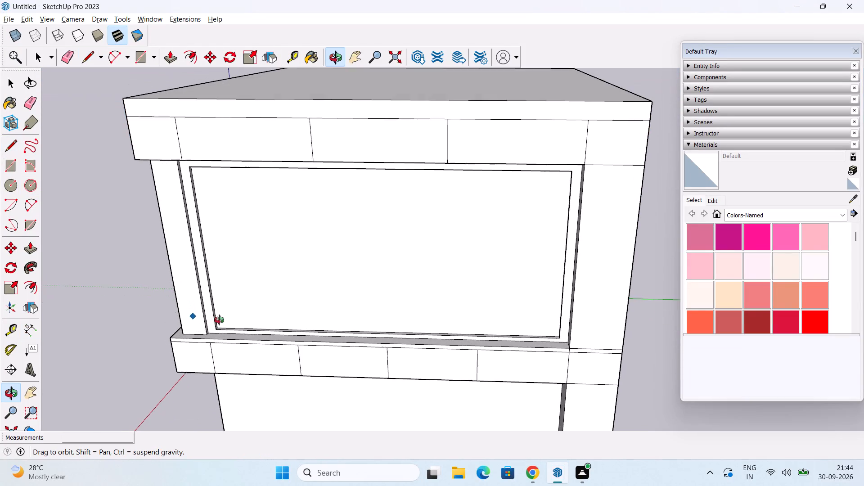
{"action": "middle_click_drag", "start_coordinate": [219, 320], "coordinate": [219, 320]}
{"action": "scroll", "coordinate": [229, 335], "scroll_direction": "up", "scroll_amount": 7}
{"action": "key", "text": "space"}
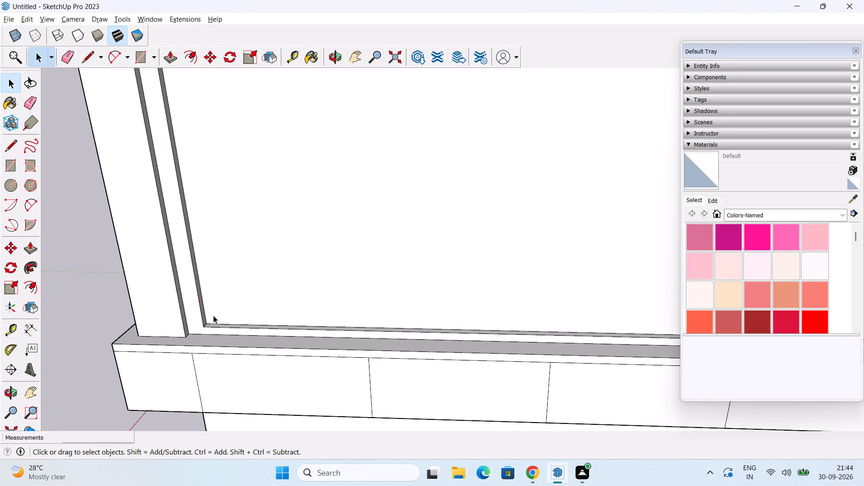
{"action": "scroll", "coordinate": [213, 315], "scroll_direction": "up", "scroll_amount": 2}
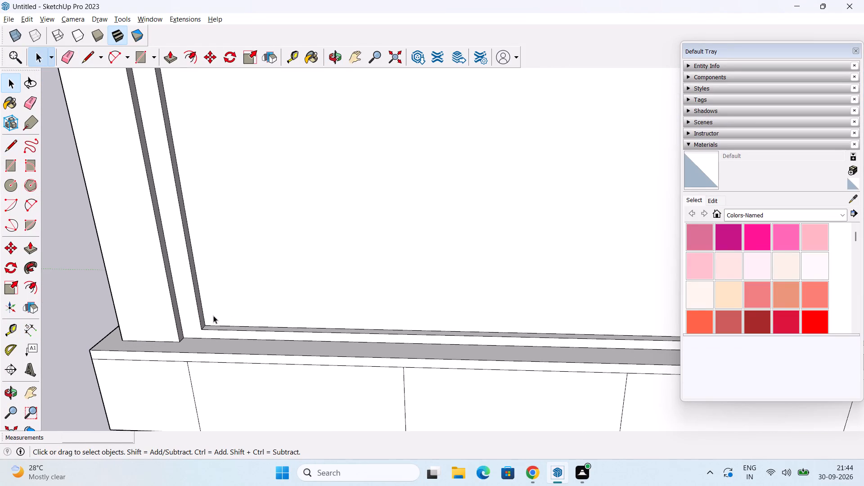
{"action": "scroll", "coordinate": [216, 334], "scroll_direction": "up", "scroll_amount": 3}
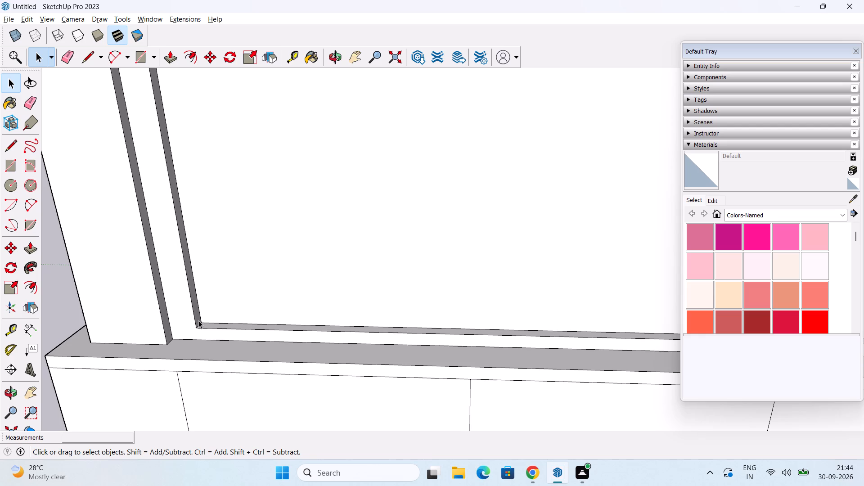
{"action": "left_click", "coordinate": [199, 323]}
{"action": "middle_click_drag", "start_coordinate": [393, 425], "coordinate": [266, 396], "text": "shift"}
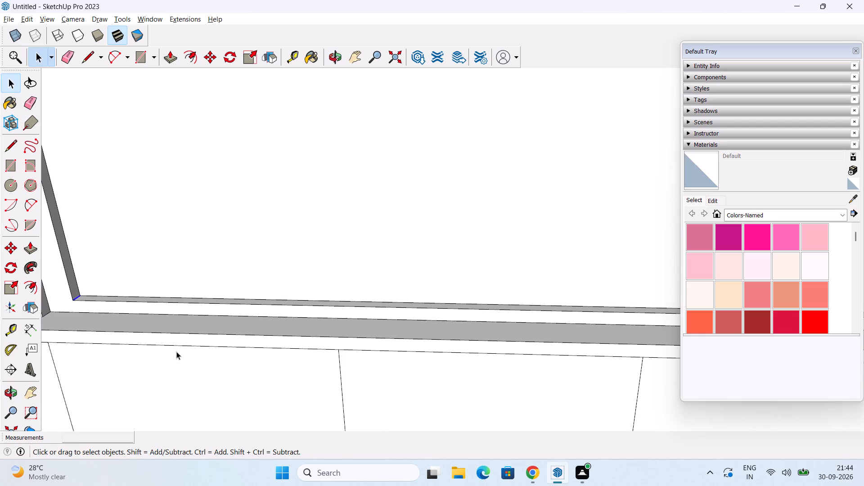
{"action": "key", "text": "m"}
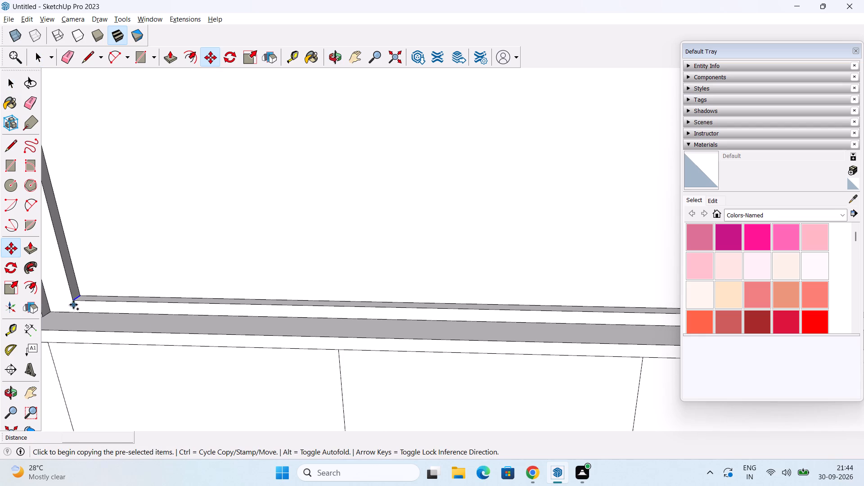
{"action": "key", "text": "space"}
Copy the blank recessed panel's left inner vertical edge 27'4" along the panel's lower edge, on the adjacent facade.
{"action": "scroll", "coordinate": [84, 293], "scroll_direction": "down", "scroll_amount": 5}
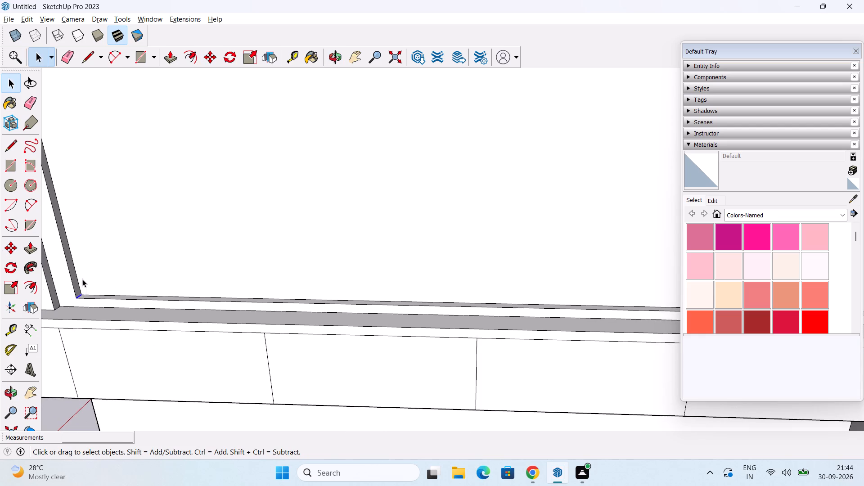
{"action": "left_click", "coordinate": [77, 272]}
{"action": "scroll", "coordinate": [95, 276], "scroll_direction": "down", "scroll_amount": 9}
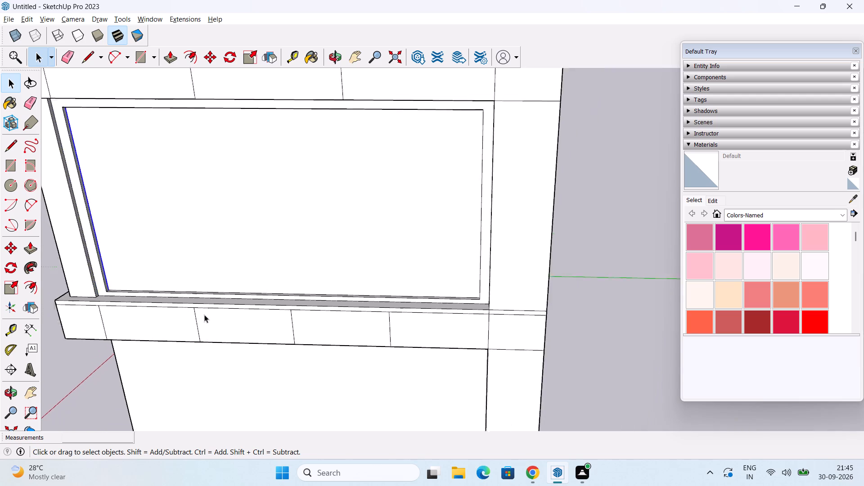
{"action": "scroll", "coordinate": [204, 315], "scroll_direction": "down", "scroll_amount": 1}
{"action": "middle_click_drag", "start_coordinate": [204, 315], "coordinate": [274, 333], "text": "shift"}
{"action": "scroll", "coordinate": [166, 330], "scroll_direction": "up", "scroll_amount": 7}
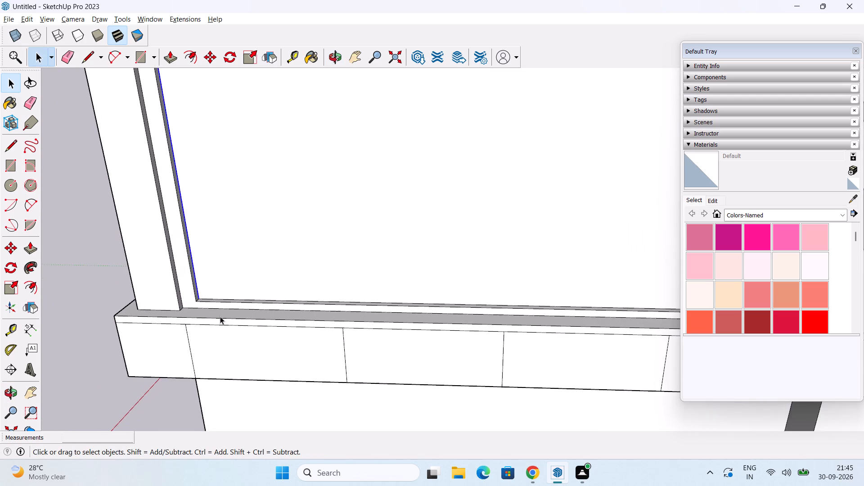
{"action": "middle_click_drag", "start_coordinate": [220, 316], "coordinate": [202, 326]}
{"action": "key", "text": "m"}
{"action": "scroll", "coordinate": [200, 316], "scroll_direction": "up", "scroll_amount": 6}
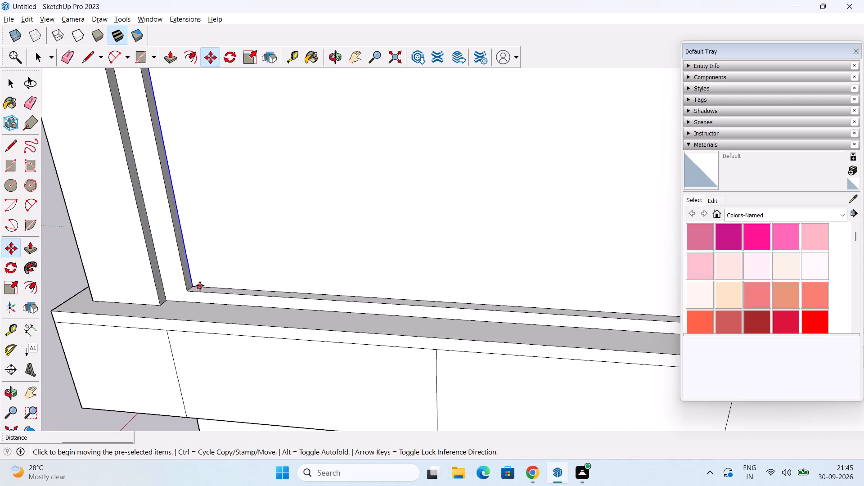
{"action": "left_click", "coordinate": [196, 287]}
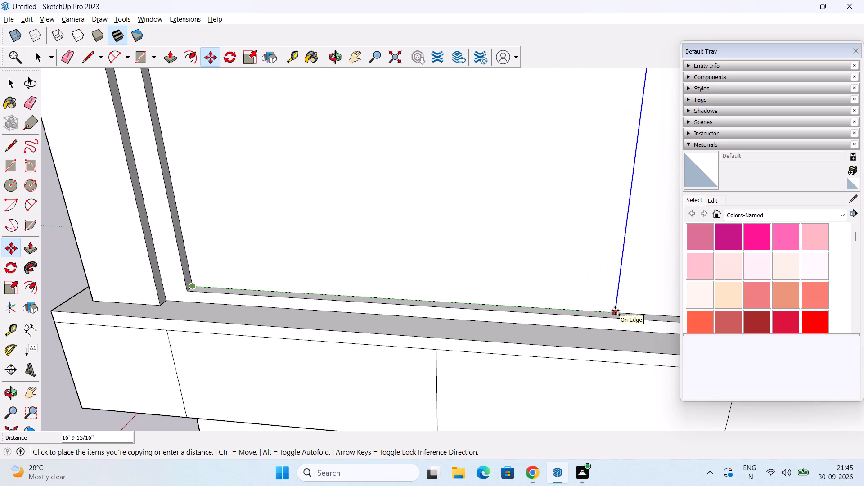
{"action": "key", "text": "2"}
{"action": "type", "text": "7'4\""}
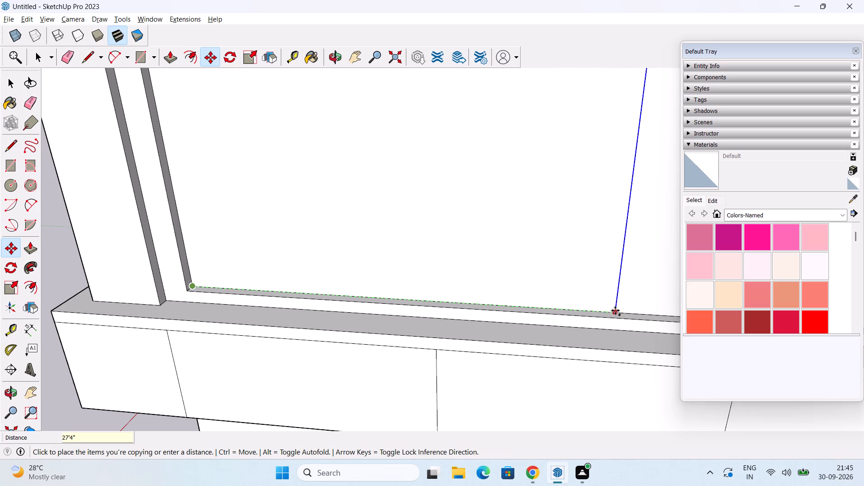
{"action": "key", "text": "Return"}
Examine the copied line's position in the blank panel against the finished window grid around the corner.
{"action": "scroll", "coordinate": [601, 290], "scroll_direction": "down", "scroll_amount": 12}
{"action": "scroll", "coordinate": [607, 327], "scroll_direction": "down", "scroll_amount": 4}
{"action": "middle_click_drag", "start_coordinate": [612, 335], "coordinate": [695, 333]}
{"action": "middle_click_drag", "start_coordinate": [658, 315], "coordinate": [437, 313], "text": "shift"}
{"action": "middle_click_drag", "start_coordinate": [448, 327], "coordinate": [498, 314]}
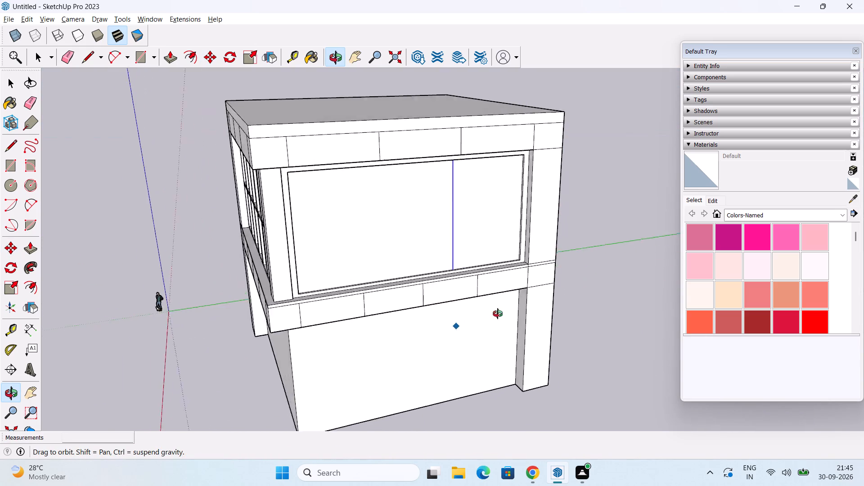
{"action": "middle_click_drag", "start_coordinate": [498, 314], "coordinate": [584, 327]}
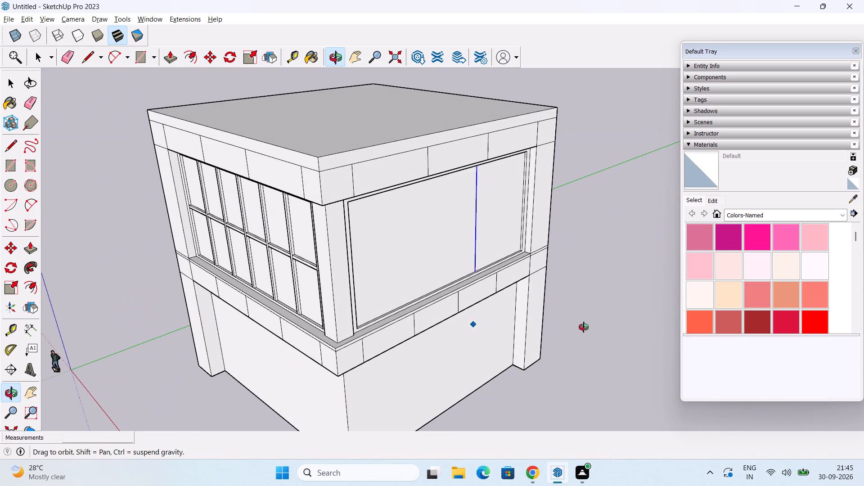
{"action": "middle_click_drag", "start_coordinate": [584, 327], "coordinate": [604, 277]}
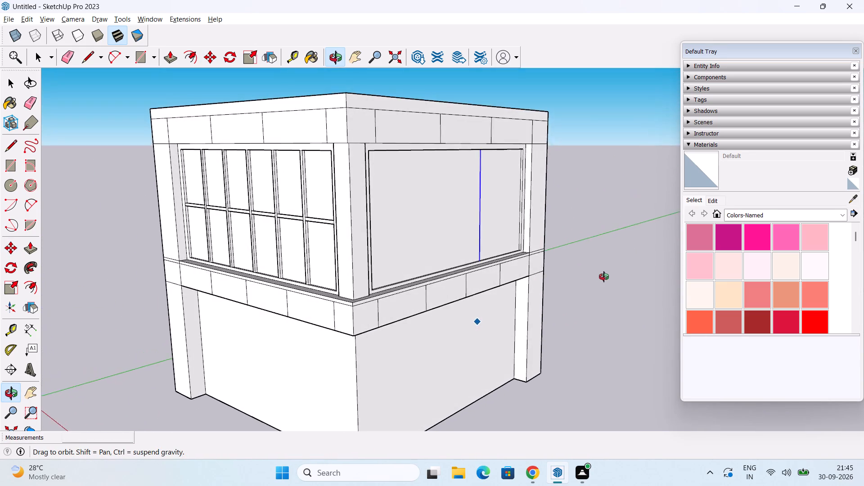
{"action": "middle_click_drag", "start_coordinate": [604, 277], "coordinate": [558, 279]}
{"action": "key", "text": "space"}
{"action": "middle_click_drag", "start_coordinate": [454, 261], "coordinate": [283, 256]}
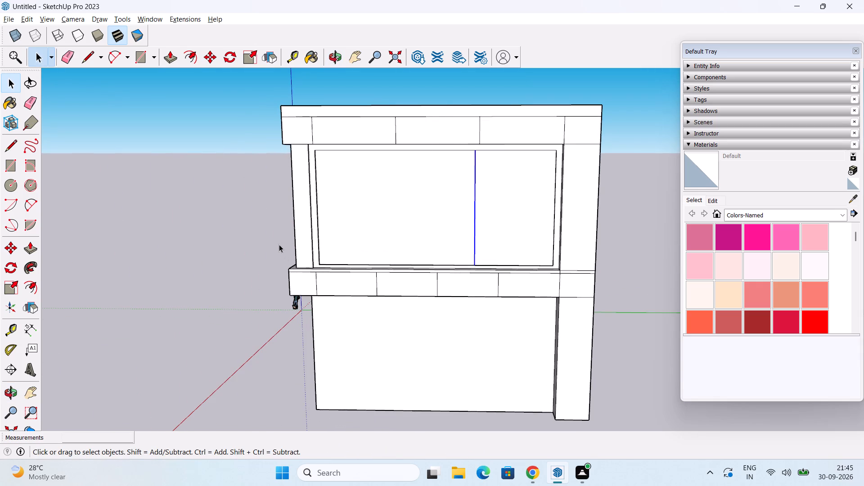
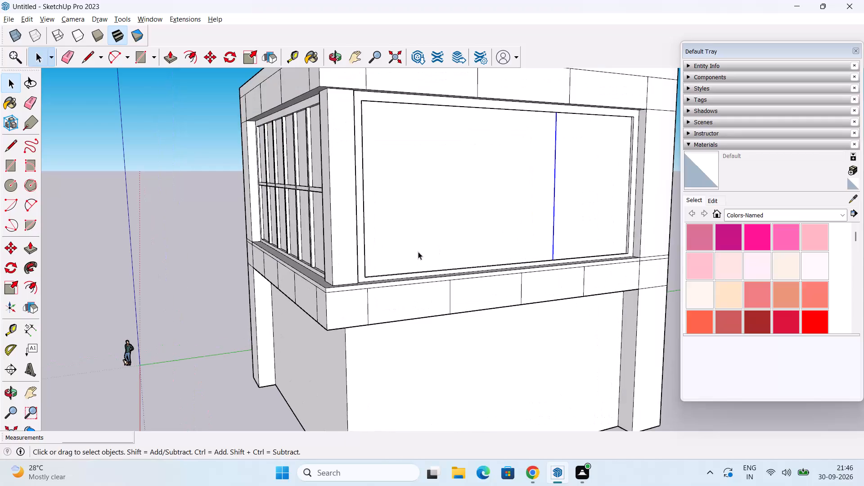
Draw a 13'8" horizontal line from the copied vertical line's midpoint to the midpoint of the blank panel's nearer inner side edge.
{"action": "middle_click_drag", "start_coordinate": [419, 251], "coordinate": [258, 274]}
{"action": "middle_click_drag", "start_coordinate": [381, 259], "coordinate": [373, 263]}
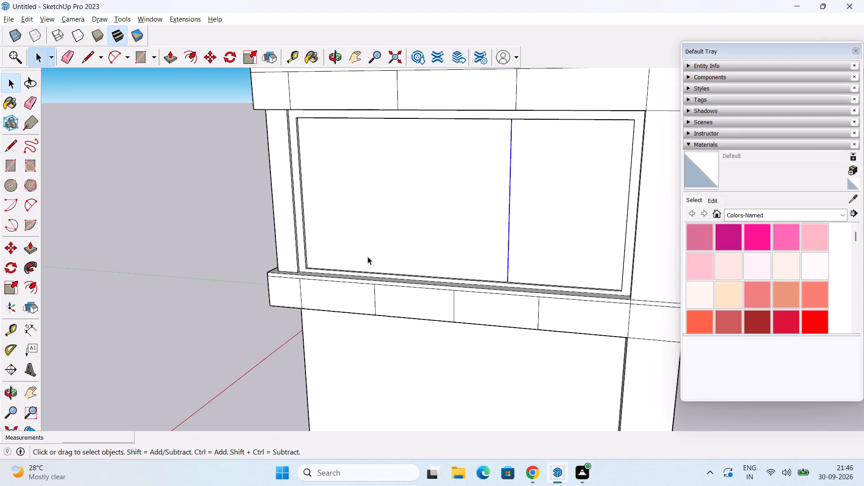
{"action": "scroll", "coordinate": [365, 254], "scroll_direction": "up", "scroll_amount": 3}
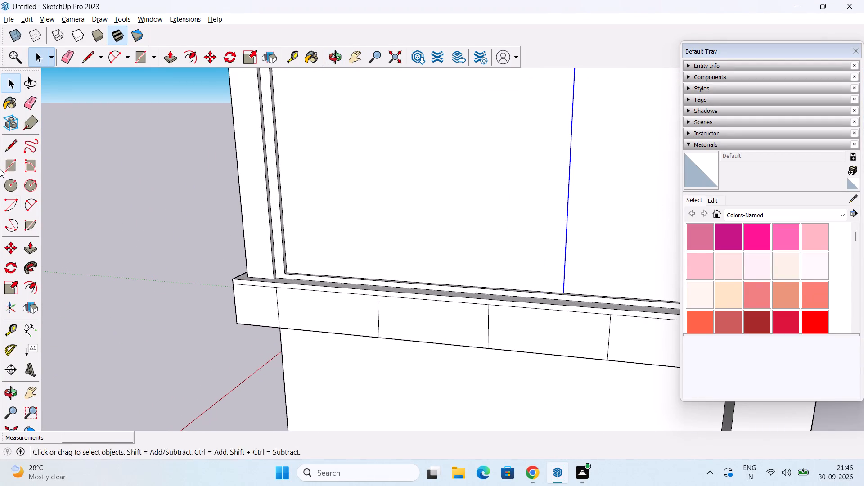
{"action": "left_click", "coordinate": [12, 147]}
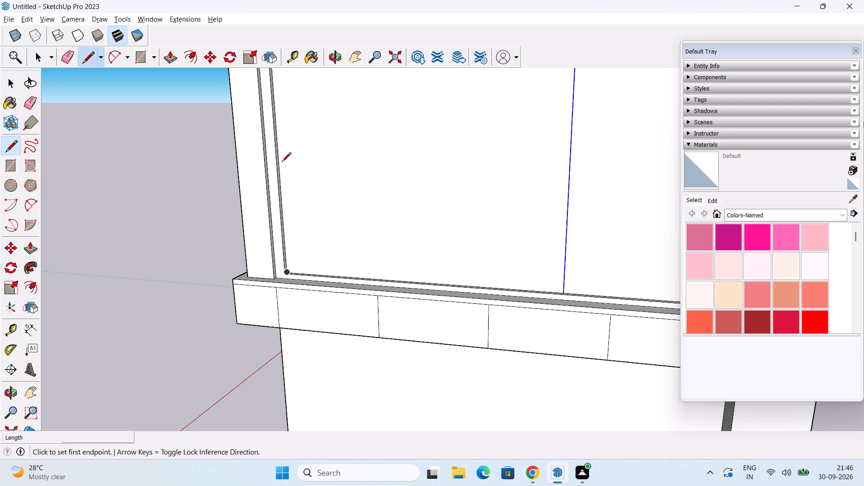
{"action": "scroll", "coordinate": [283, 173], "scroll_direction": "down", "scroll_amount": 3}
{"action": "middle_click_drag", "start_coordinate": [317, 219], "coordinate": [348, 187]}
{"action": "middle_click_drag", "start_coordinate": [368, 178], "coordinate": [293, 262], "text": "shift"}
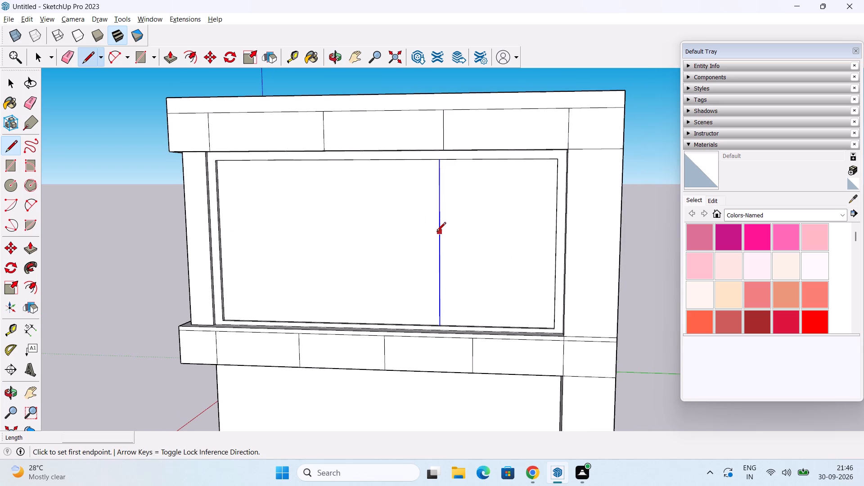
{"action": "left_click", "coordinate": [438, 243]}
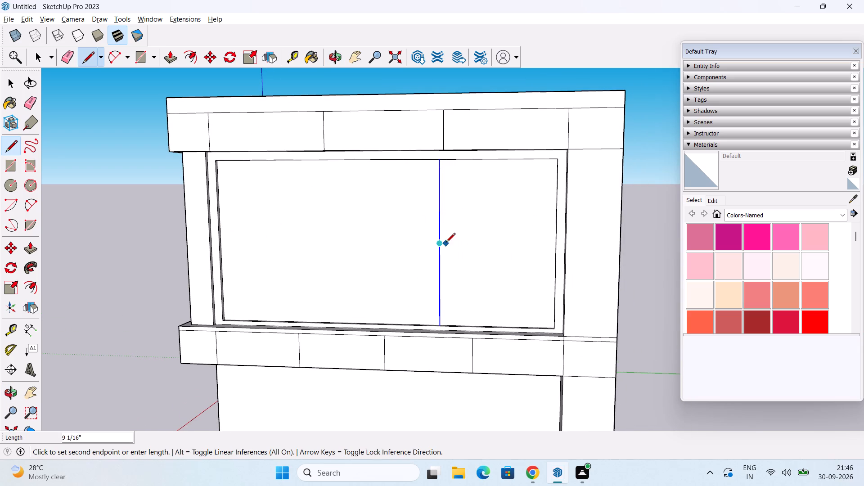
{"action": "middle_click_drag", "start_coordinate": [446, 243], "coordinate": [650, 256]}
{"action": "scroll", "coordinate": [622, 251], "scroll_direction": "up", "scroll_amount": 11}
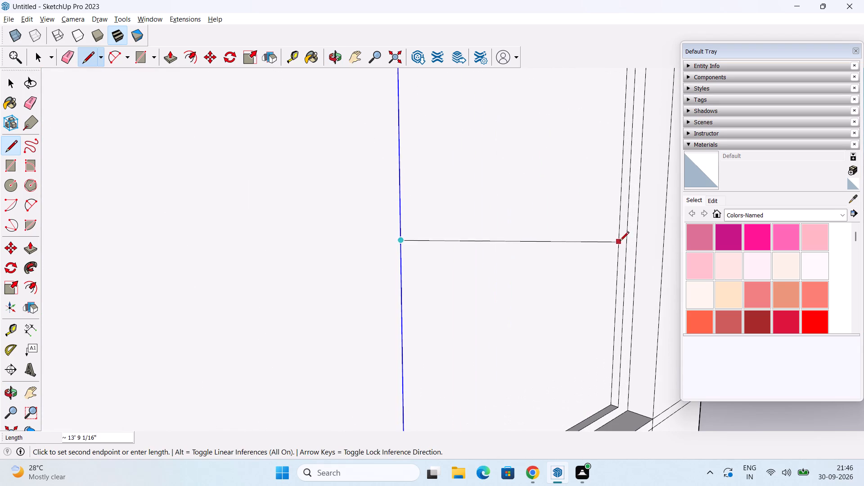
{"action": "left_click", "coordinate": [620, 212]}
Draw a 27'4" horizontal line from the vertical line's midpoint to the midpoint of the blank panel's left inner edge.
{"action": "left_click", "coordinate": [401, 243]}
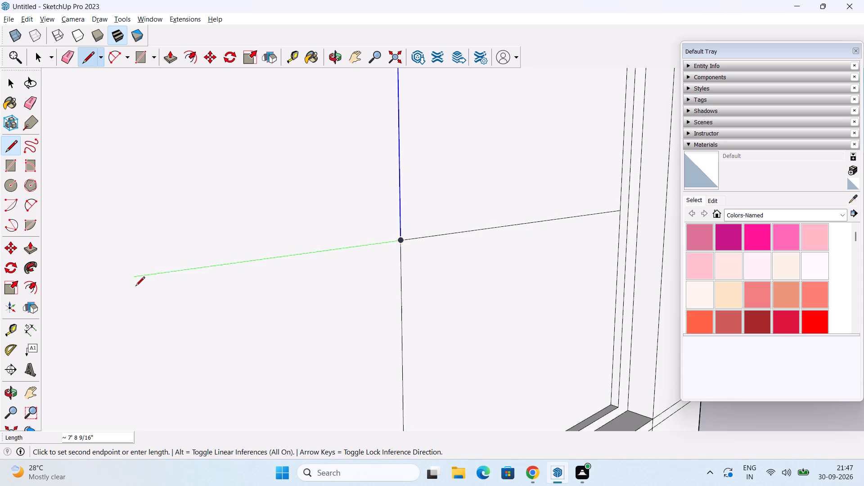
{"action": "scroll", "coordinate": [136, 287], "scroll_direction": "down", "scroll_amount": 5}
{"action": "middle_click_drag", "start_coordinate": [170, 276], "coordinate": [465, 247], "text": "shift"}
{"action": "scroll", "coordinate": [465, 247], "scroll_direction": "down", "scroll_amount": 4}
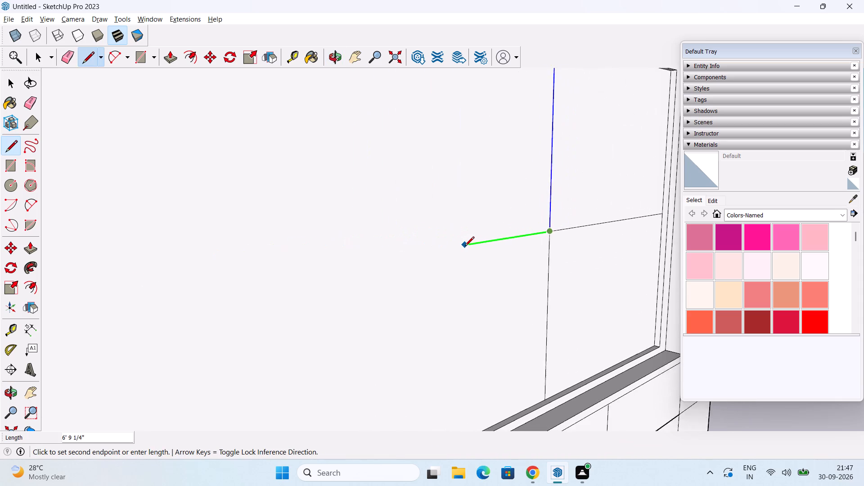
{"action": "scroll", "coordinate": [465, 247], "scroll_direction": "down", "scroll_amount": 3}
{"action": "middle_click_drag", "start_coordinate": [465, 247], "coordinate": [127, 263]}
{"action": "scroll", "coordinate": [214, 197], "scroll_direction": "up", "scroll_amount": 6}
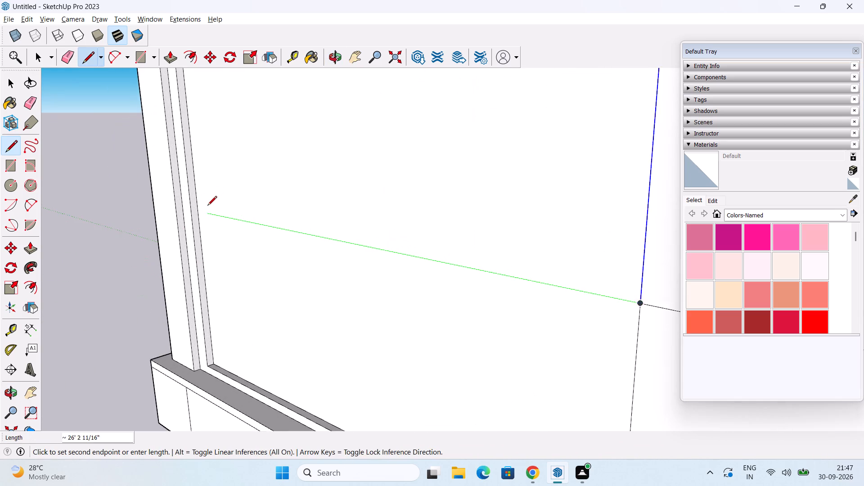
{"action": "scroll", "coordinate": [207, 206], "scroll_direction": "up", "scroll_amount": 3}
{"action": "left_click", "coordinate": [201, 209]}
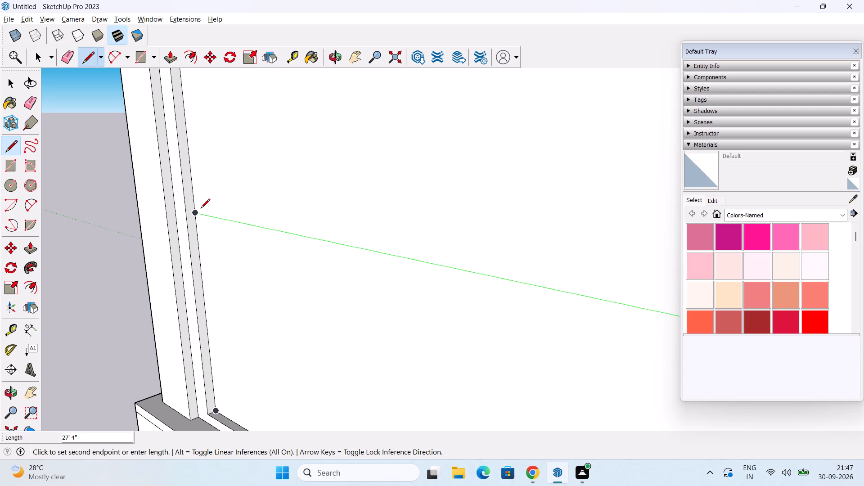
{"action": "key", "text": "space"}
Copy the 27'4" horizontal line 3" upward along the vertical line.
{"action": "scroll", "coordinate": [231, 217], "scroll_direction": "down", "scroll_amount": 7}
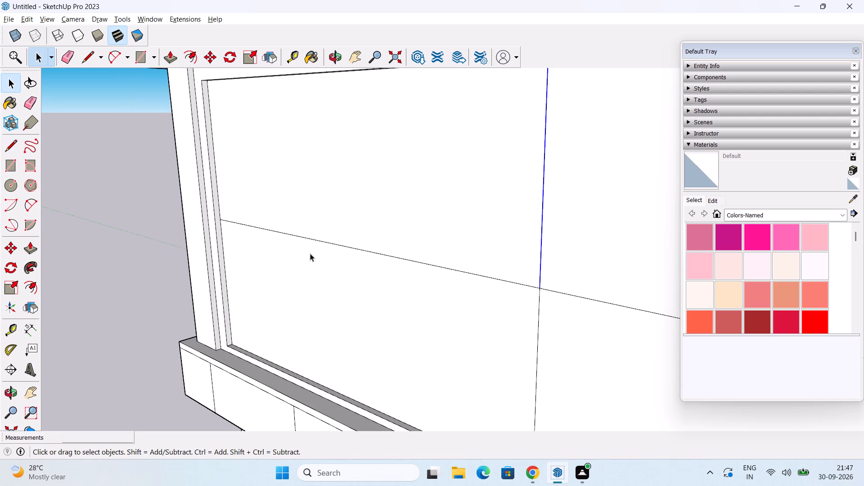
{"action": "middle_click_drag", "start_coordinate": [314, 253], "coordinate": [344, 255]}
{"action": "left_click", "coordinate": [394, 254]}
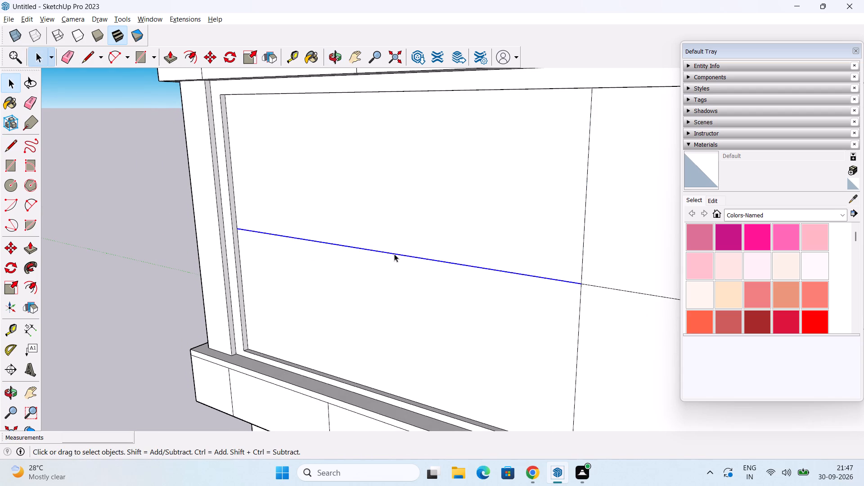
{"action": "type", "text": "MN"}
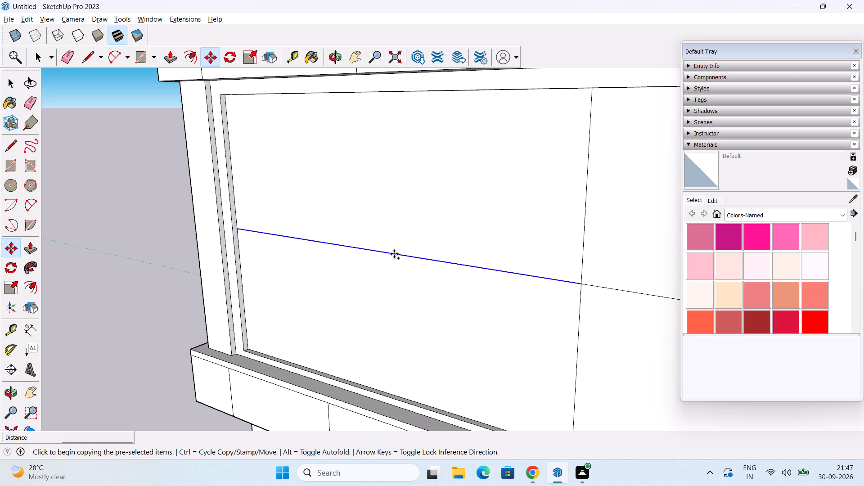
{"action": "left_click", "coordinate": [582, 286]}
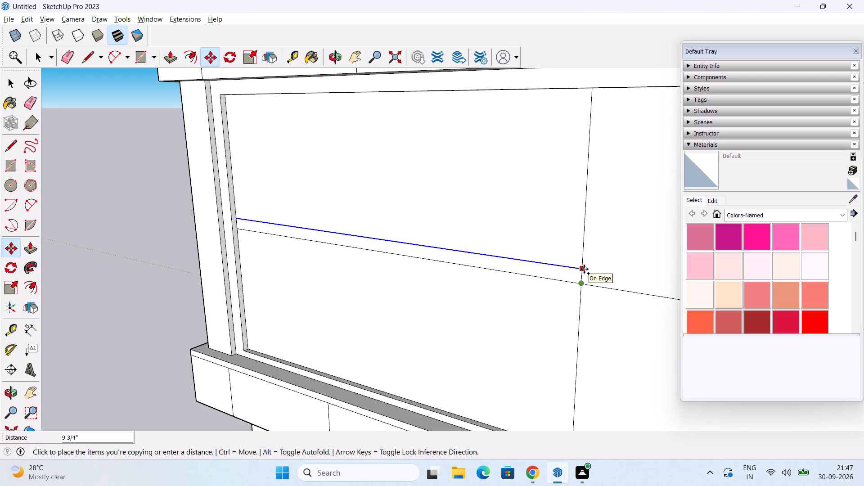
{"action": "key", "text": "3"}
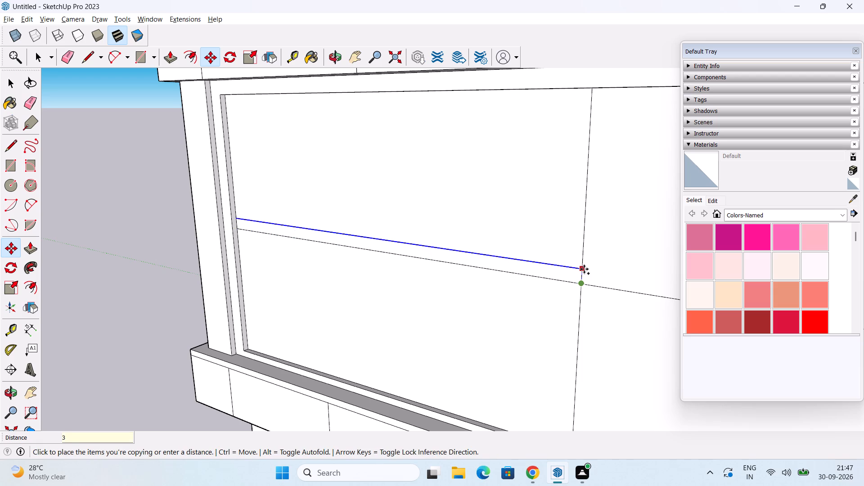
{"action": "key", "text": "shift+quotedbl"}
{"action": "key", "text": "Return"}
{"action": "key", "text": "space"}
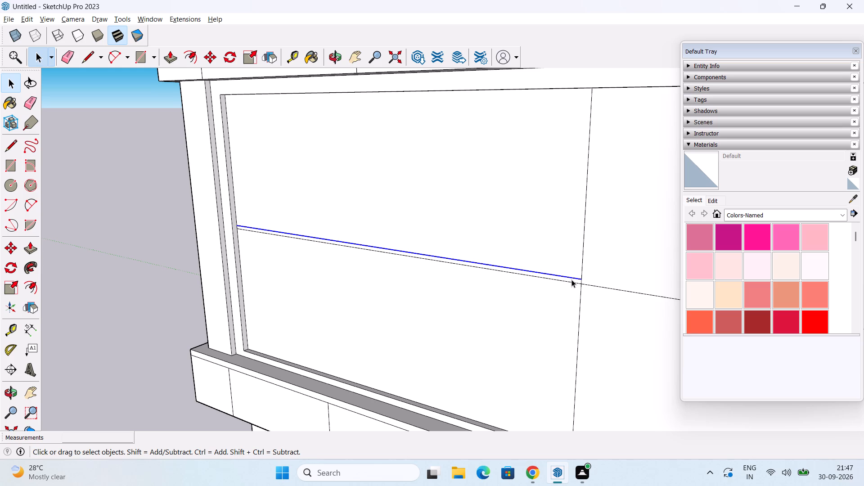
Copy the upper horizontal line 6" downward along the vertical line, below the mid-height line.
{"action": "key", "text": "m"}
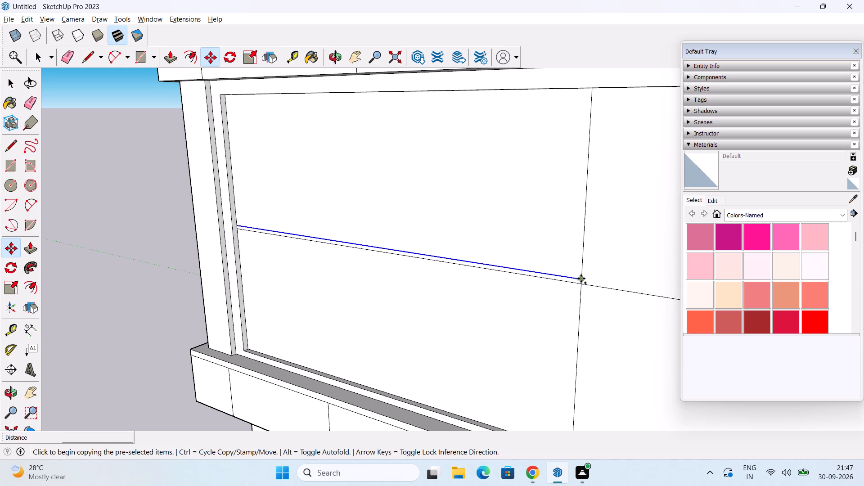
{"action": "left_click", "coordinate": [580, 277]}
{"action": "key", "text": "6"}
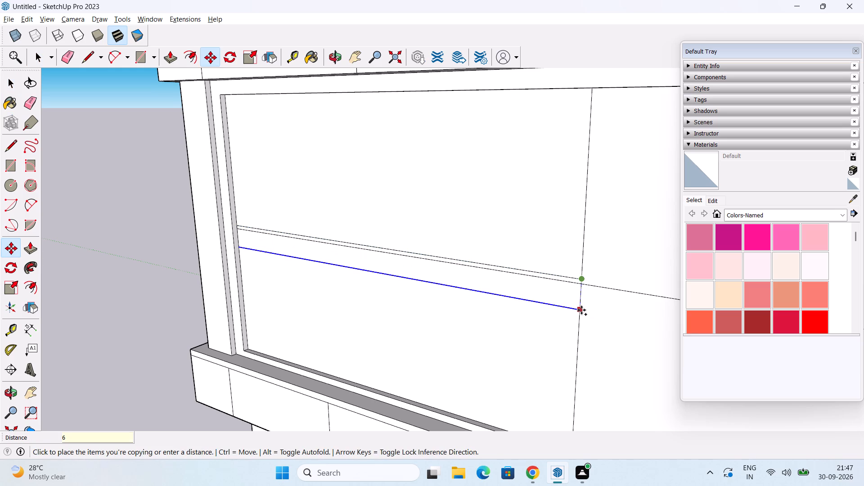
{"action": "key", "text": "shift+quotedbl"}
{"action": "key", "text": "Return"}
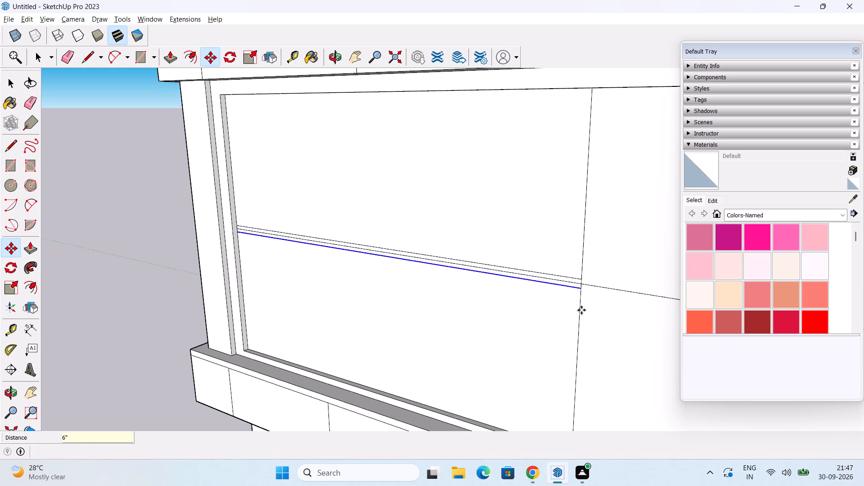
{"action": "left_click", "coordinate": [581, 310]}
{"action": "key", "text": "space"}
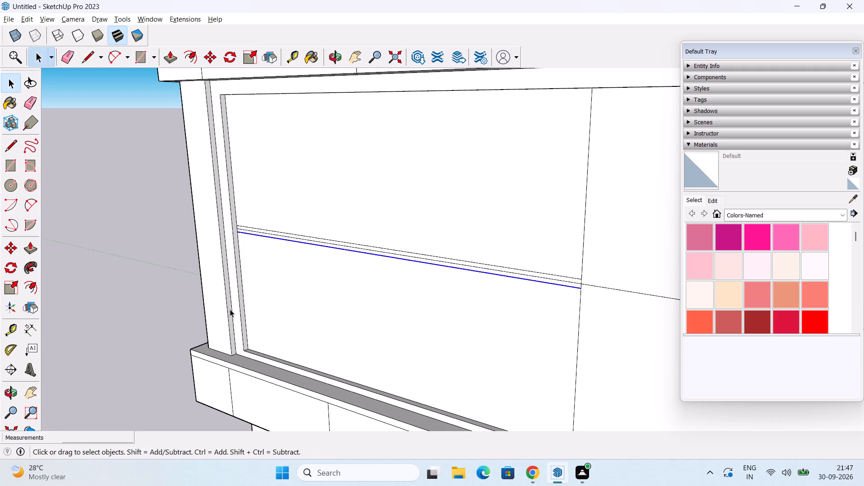
Measure the width of a vertical strip at the top of the finished window grid around the corner.
{"action": "scroll", "coordinate": [167, 302], "scroll_direction": "down", "scroll_amount": 3}
{"action": "middle_click_drag", "start_coordinate": [166, 301], "coordinate": [573, 304]}
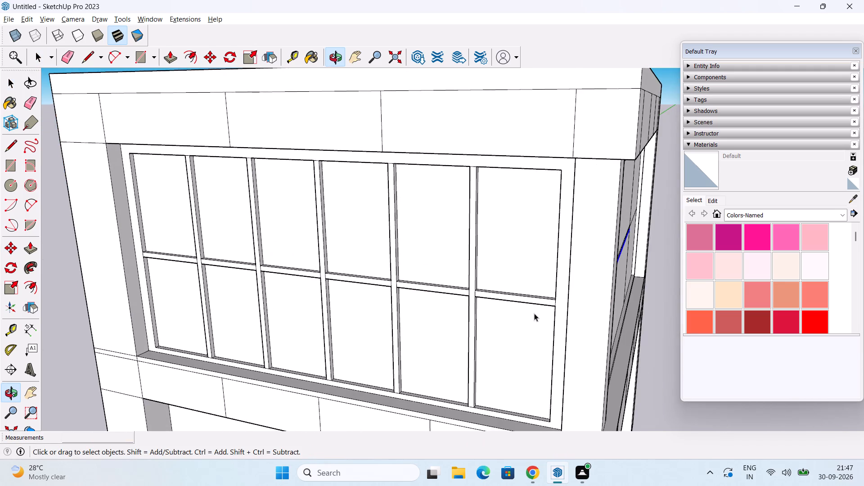
{"action": "scroll", "coordinate": [534, 311], "scroll_direction": "up", "scroll_amount": 2}
{"action": "middle_click_drag", "start_coordinate": [534, 308], "coordinate": [556, 260]}
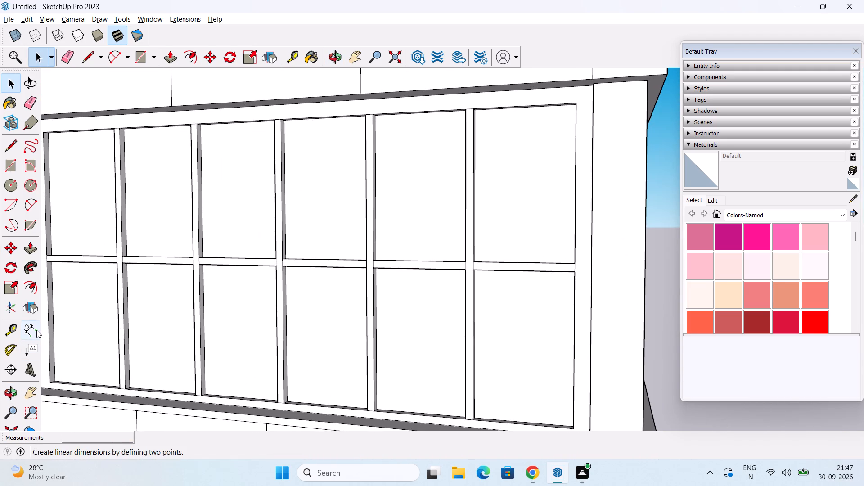
{"action": "left_click", "coordinate": [36, 329]}
{"action": "scroll", "coordinate": [466, 121], "scroll_direction": "up", "scroll_amount": 7}
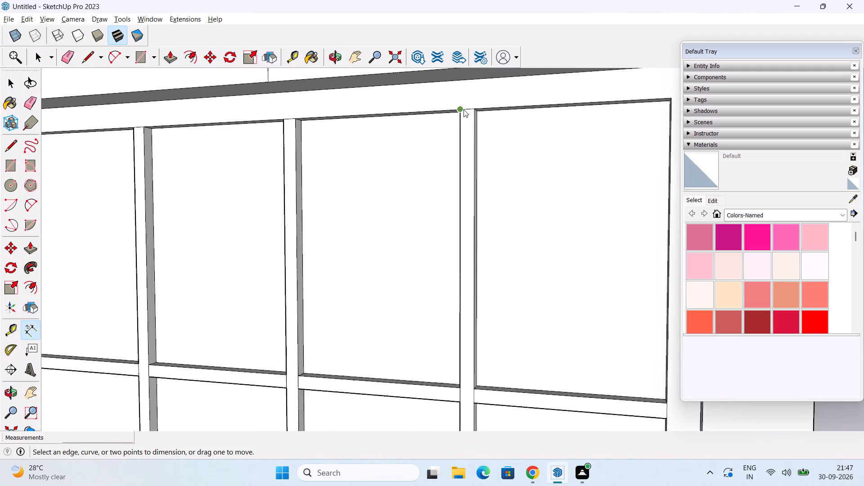
{"action": "scroll", "coordinate": [463, 109], "scroll_direction": "up", "scroll_amount": 7}
{"action": "left_click", "coordinate": [455, 110]}
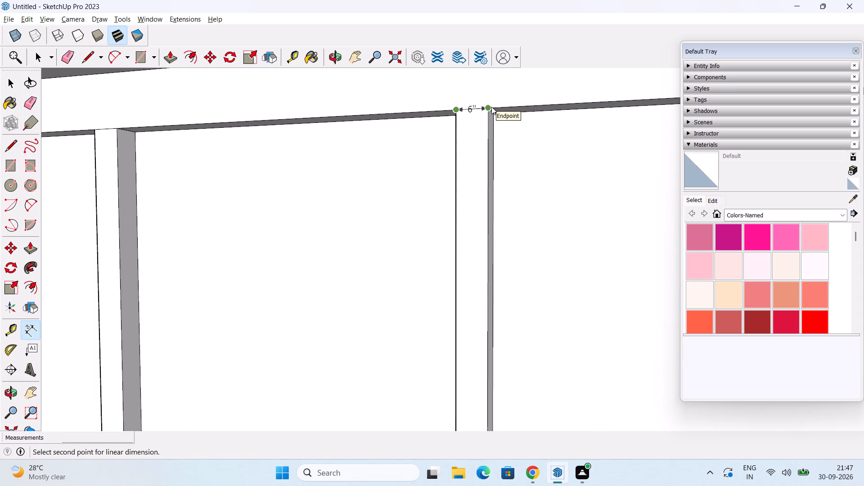
{"action": "key", "text": "Escape"}
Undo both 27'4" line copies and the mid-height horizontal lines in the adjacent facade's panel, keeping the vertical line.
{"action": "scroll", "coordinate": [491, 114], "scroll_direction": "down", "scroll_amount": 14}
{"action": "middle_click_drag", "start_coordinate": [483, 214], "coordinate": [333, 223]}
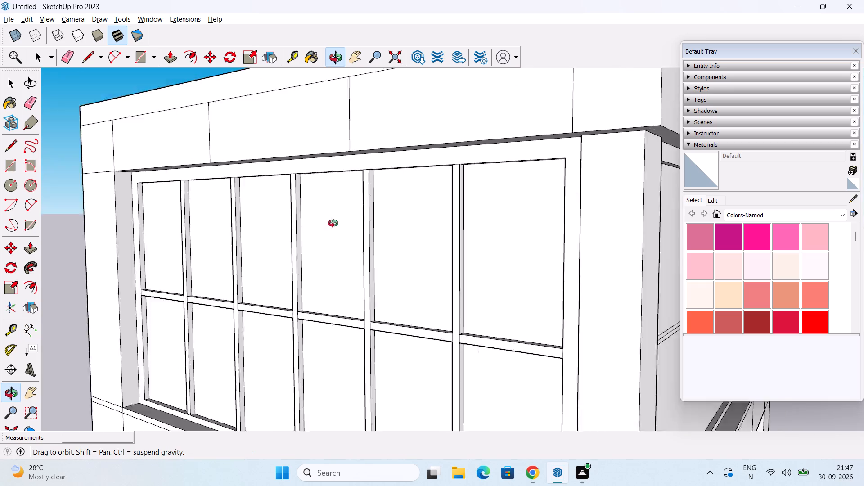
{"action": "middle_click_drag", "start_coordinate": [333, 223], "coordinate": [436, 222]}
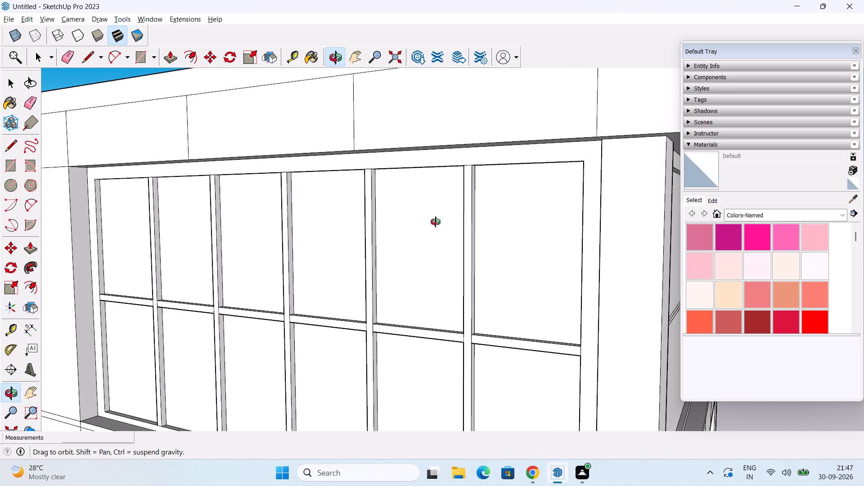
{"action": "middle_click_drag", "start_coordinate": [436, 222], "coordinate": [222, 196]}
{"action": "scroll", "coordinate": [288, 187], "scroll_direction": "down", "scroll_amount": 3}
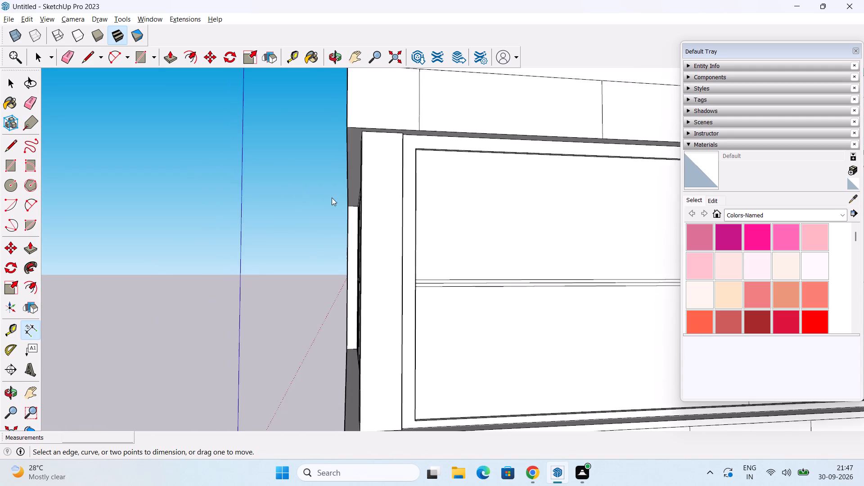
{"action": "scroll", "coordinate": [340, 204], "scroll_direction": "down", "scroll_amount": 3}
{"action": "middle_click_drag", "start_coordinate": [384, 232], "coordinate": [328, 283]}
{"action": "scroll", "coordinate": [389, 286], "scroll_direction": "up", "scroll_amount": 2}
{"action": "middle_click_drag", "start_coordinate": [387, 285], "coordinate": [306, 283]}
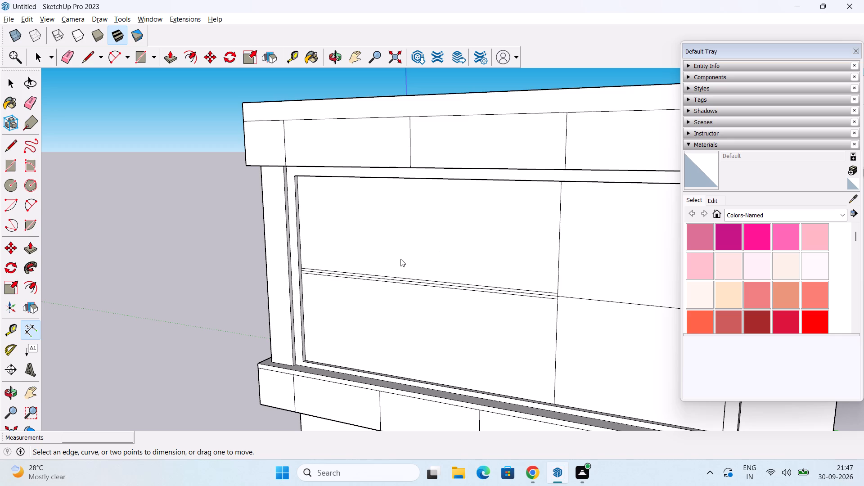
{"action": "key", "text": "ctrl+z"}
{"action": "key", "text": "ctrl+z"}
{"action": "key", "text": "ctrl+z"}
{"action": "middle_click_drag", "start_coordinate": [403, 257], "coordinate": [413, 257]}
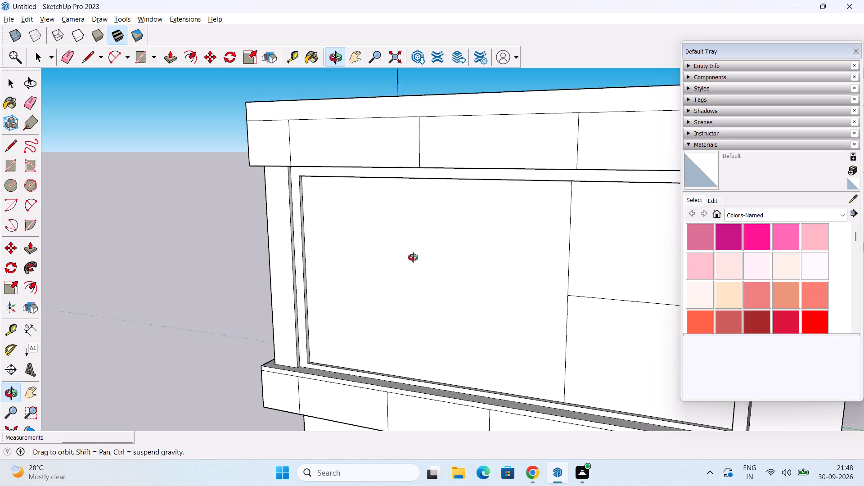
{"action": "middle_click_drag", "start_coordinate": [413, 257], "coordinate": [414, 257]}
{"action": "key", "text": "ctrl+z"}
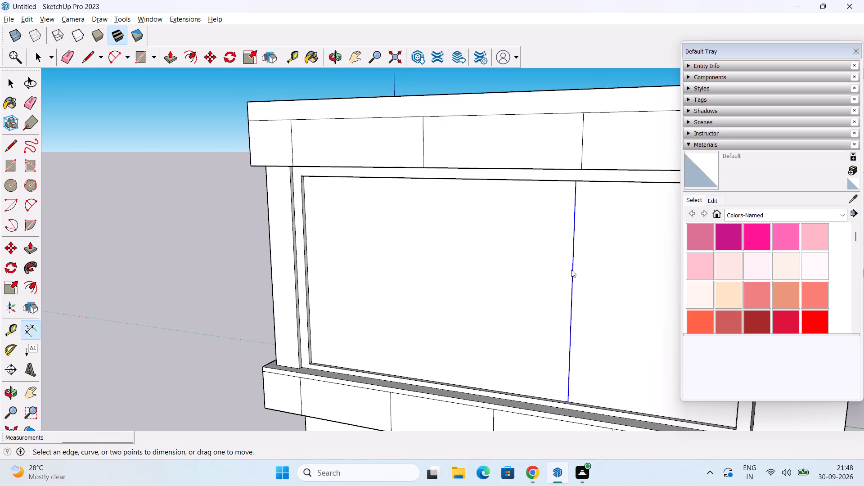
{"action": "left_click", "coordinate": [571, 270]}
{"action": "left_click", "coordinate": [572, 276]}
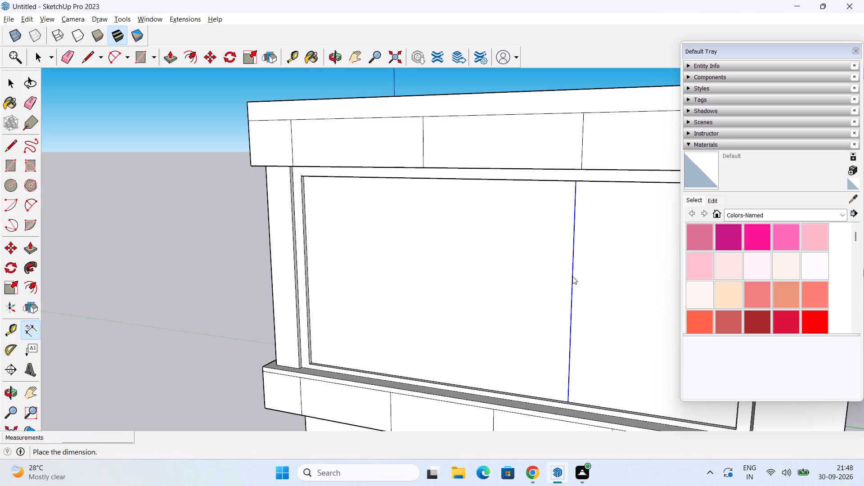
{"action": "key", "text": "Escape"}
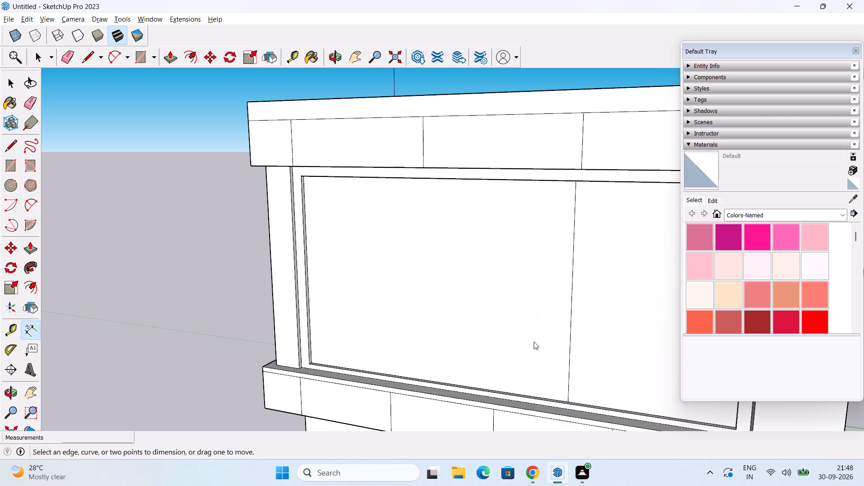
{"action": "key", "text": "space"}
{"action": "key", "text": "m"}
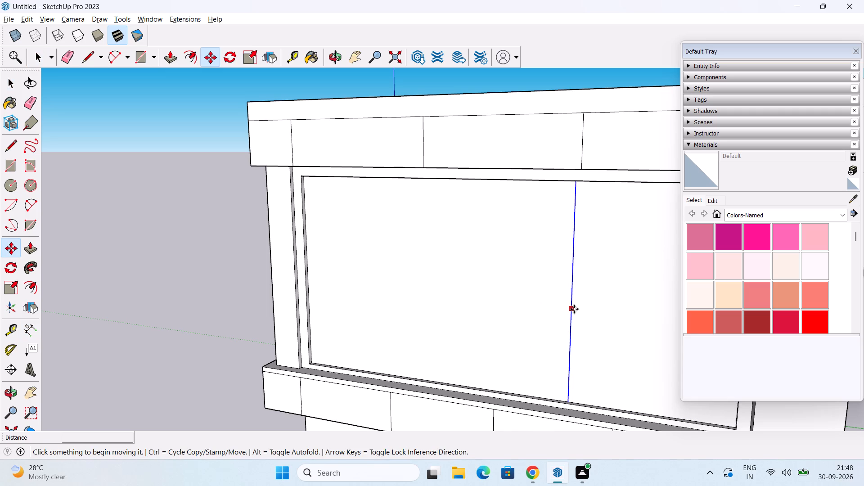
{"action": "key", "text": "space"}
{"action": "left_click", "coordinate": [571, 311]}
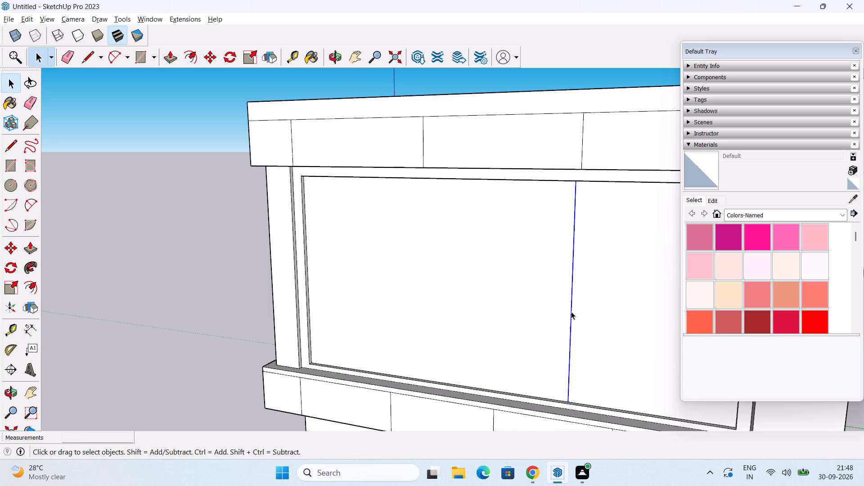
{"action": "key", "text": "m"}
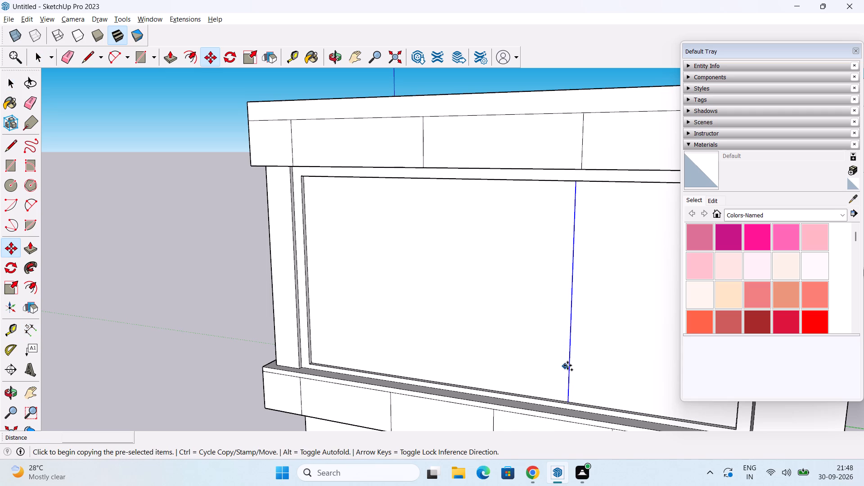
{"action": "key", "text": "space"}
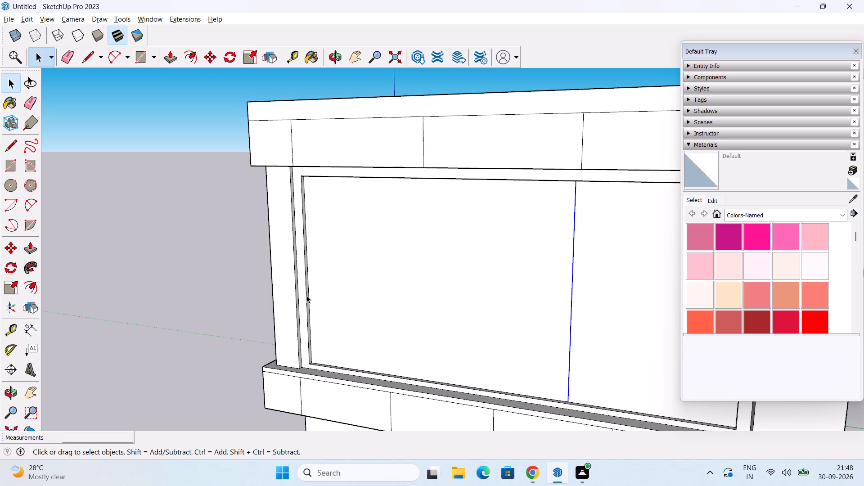
Copy the panel's inner vertical side edge 27'4" onto the existing vertical line and divide the distance into 4 equal bays.
{"action": "left_click", "coordinate": [309, 301]}
{"action": "scroll", "coordinate": [317, 301], "scroll_direction": "up", "scroll_amount": 3}
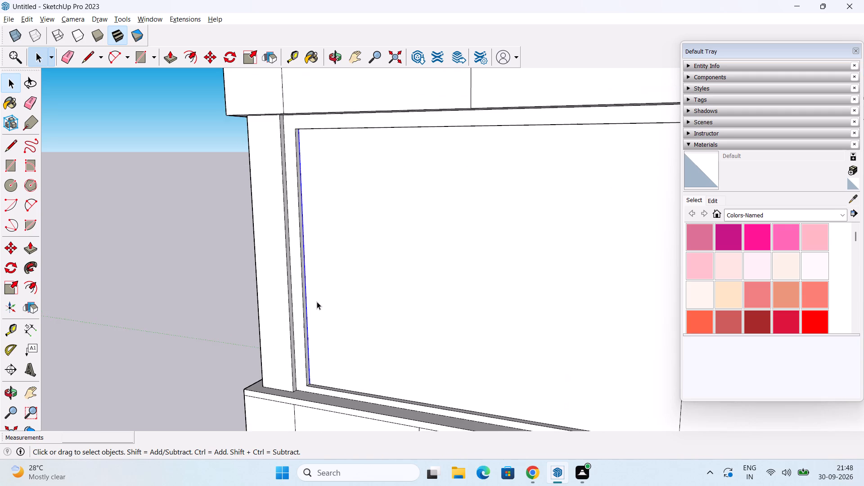
{"action": "middle_click_drag", "start_coordinate": [317, 301], "coordinate": [402, 314]}
{"action": "middle_click_drag", "start_coordinate": [442, 299], "coordinate": [226, 265], "text": "shift"}
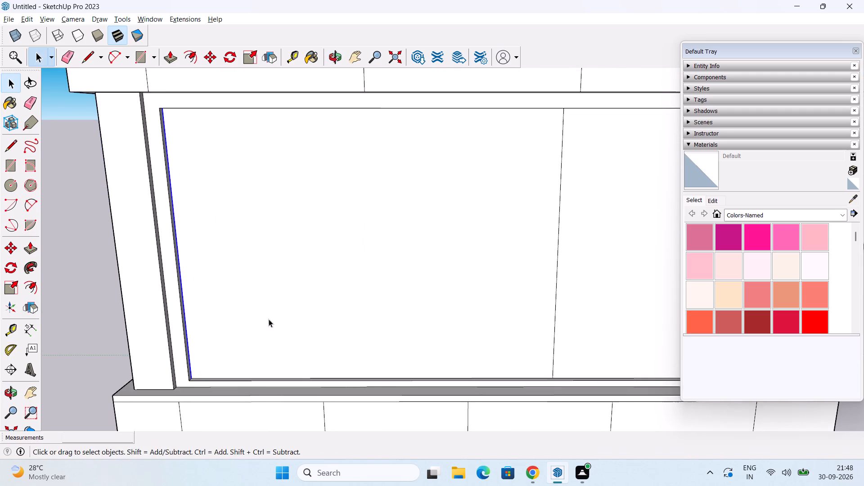
{"action": "middle_click_drag", "start_coordinate": [273, 328], "coordinate": [217, 322]}
{"action": "key", "text": "m"}
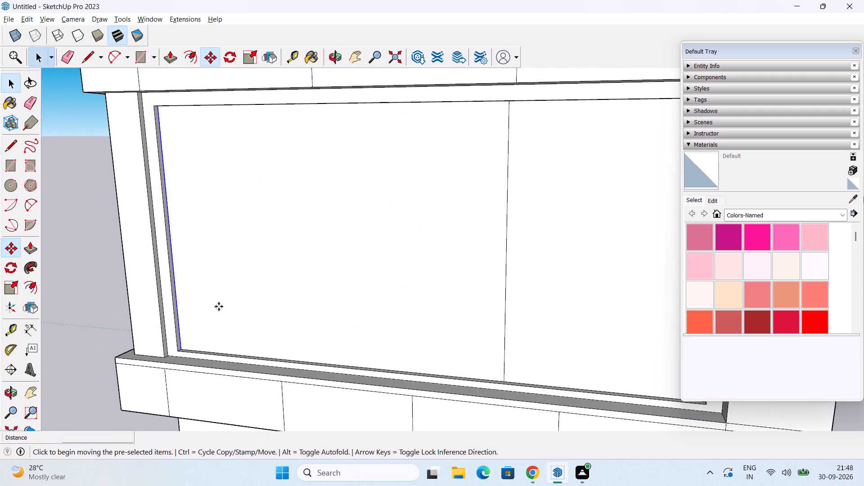
{"action": "left_click", "coordinate": [182, 345]}
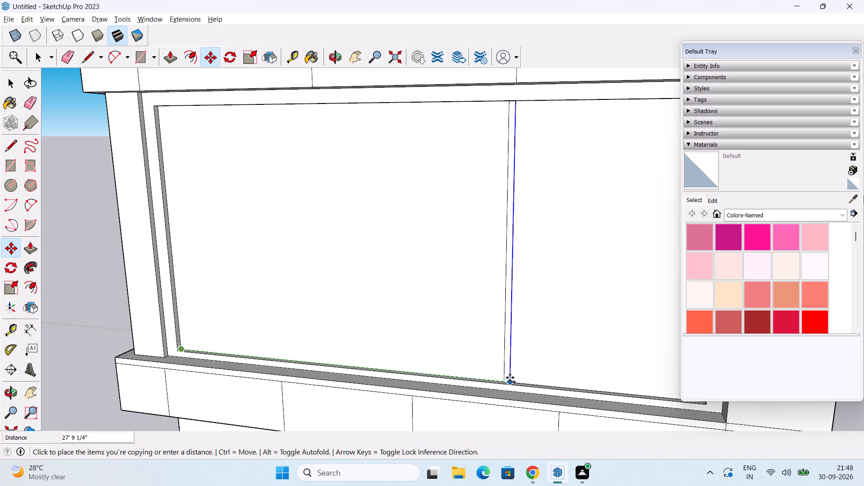
{"action": "left_click", "coordinate": [501, 378]}
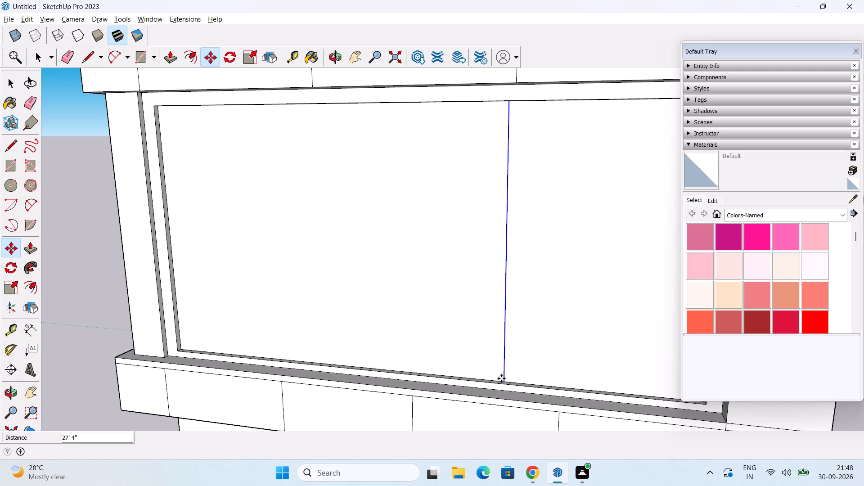
{"action": "type", "text": "/4"}
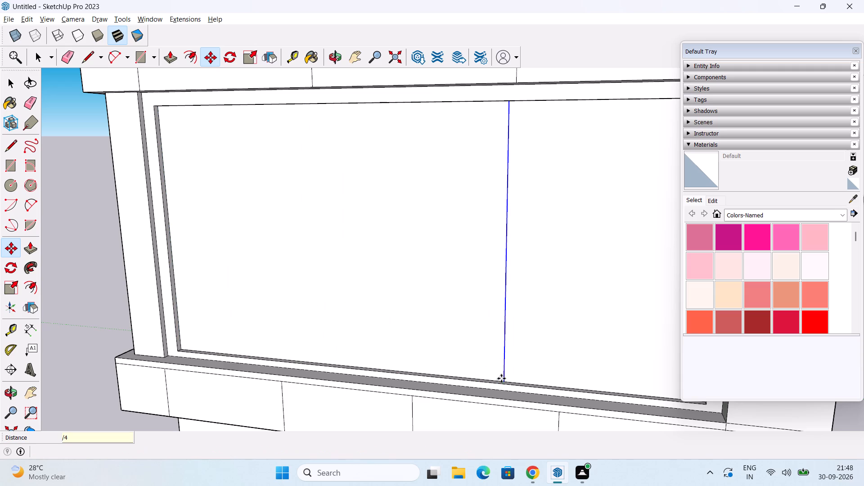
{"action": "key", "text": "Return"}
{"action": "scroll", "coordinate": [553, 386], "scroll_direction": "down", "scroll_amount": 2}
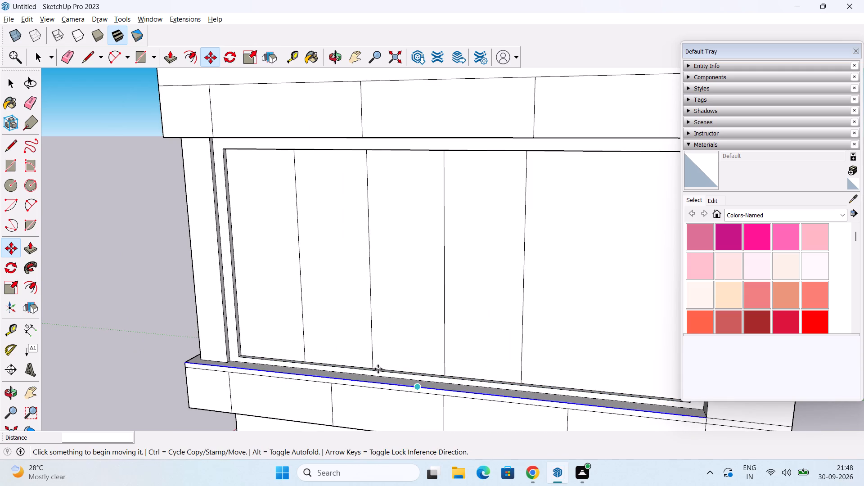
{"action": "middle_click_drag", "start_coordinate": [373, 365], "coordinate": [372, 374]}
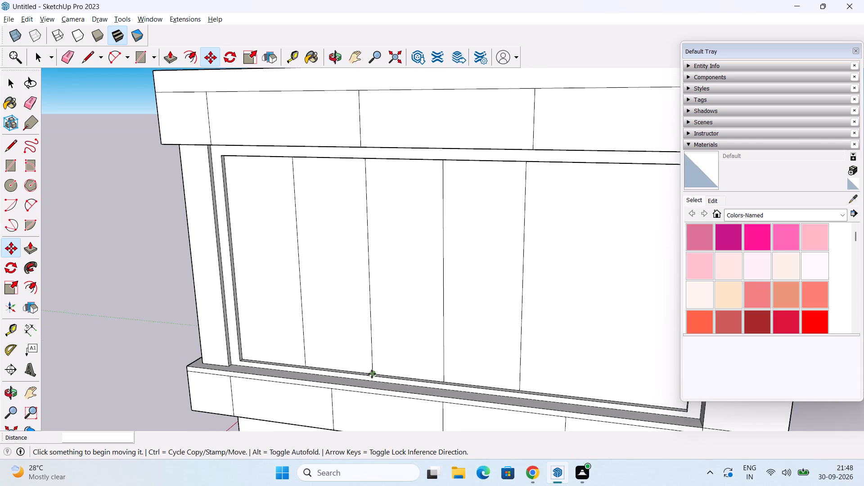
{"action": "key", "text": "space"}
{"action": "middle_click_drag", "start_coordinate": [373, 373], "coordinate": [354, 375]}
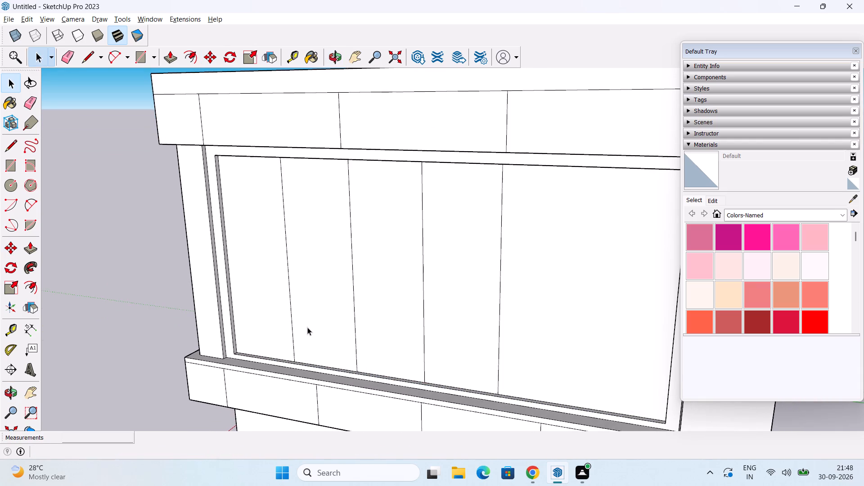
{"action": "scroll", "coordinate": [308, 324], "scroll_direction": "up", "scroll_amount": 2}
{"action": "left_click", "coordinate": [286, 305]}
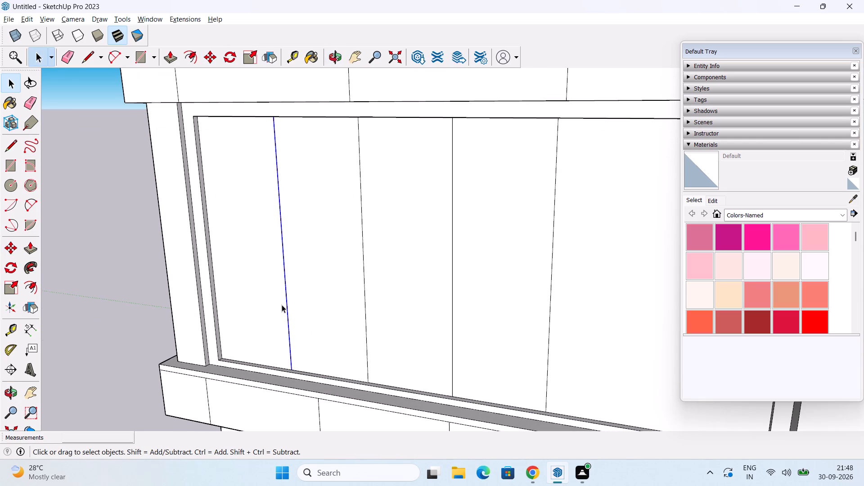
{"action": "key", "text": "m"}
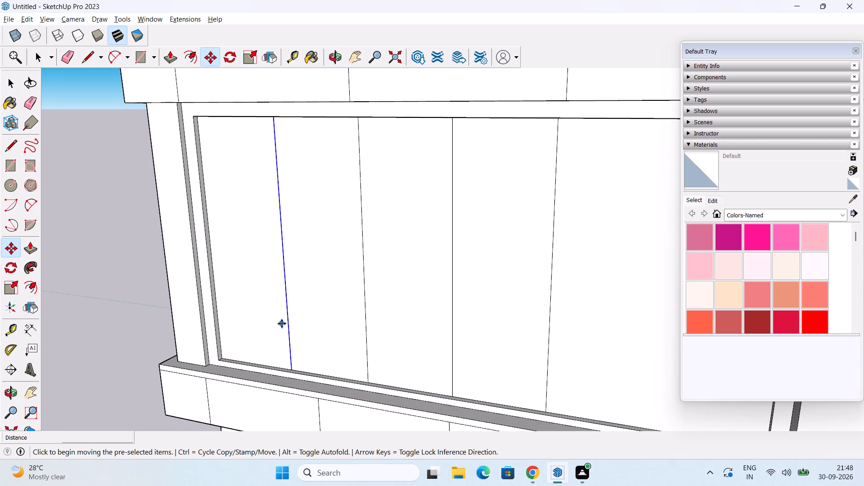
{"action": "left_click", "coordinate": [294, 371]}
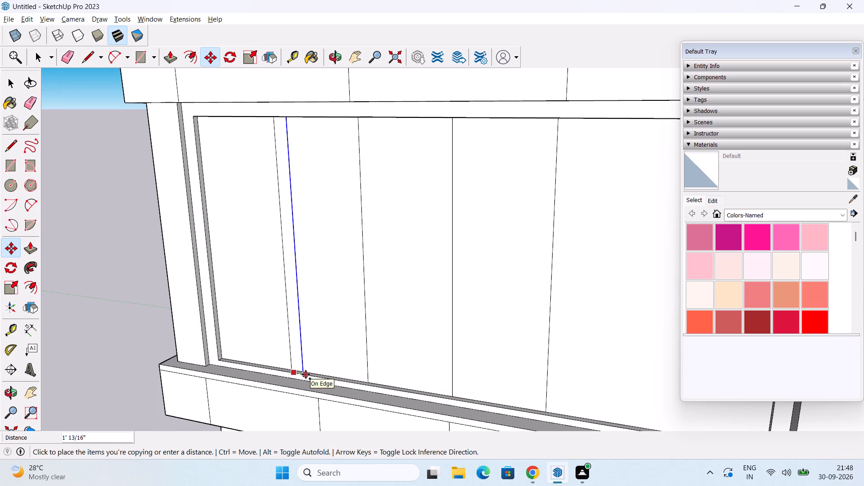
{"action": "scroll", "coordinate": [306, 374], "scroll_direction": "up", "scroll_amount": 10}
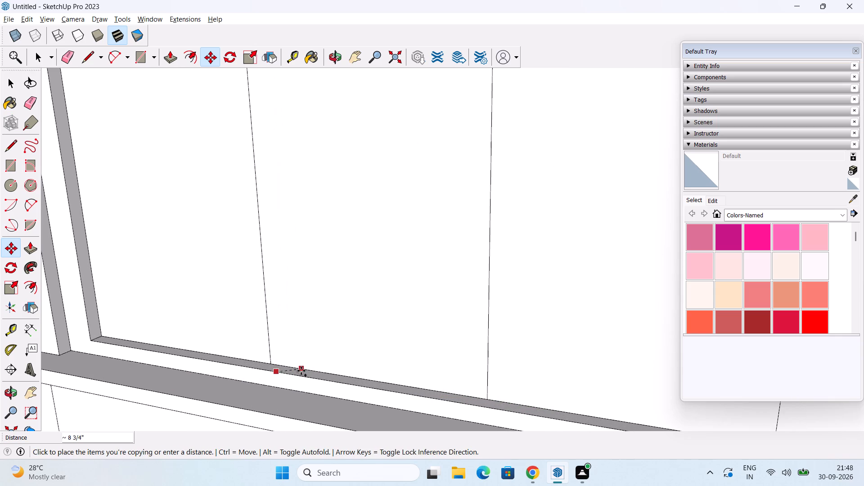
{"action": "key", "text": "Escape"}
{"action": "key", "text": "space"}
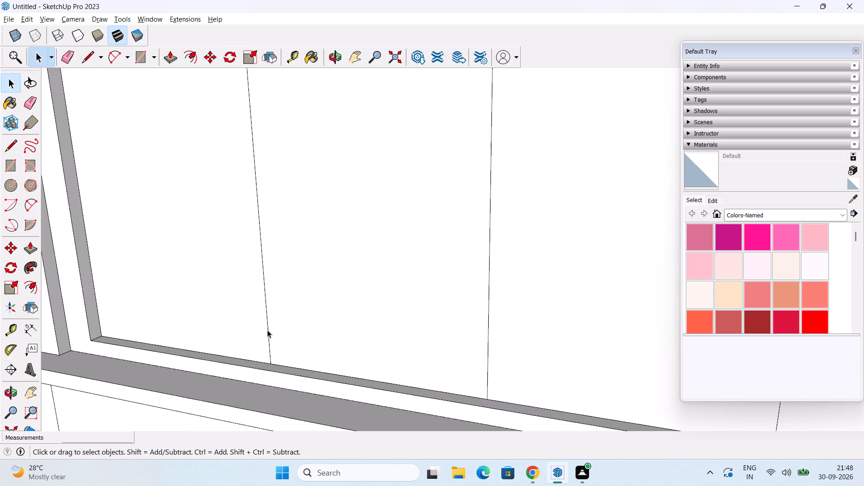
Copy the first and second bay lines about 6" along the panel's bottom edge, away from the building corner, to outline two vertical strips.
{"action": "left_click", "coordinate": [268, 328]}
{"action": "key", "text": "m"}
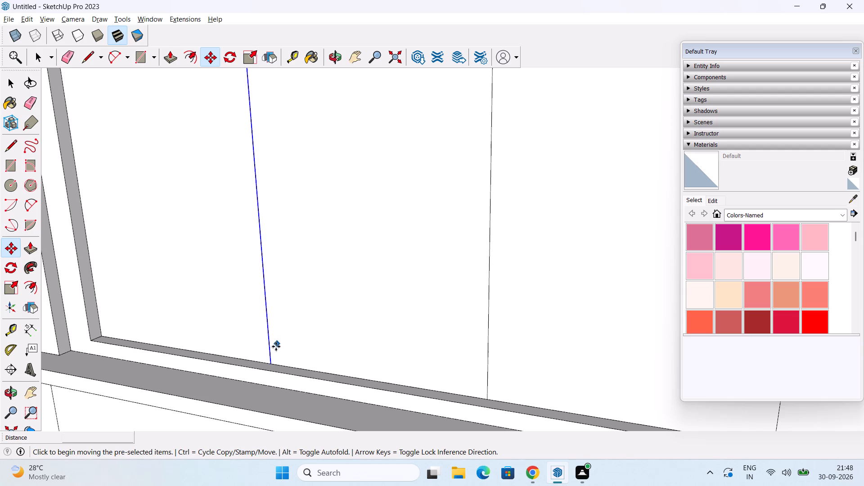
{"action": "left_click", "coordinate": [271, 360]}
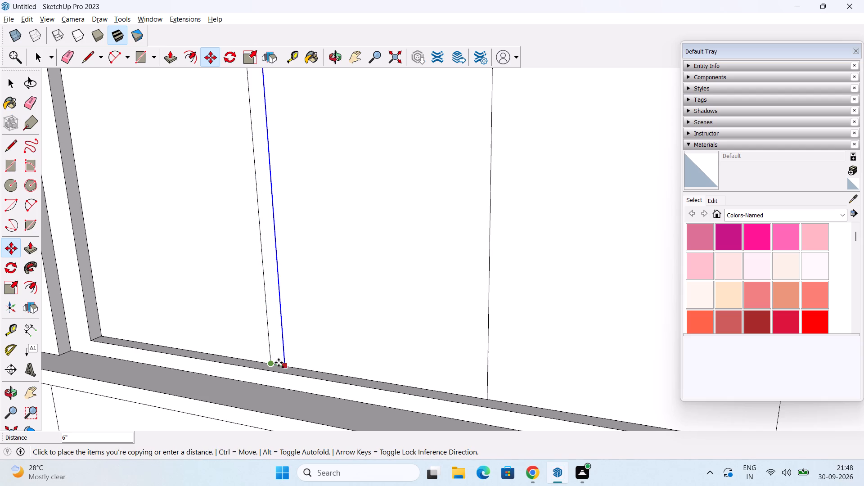
{"action": "left_click", "coordinate": [279, 363]}
{"action": "key", "text": "space"}
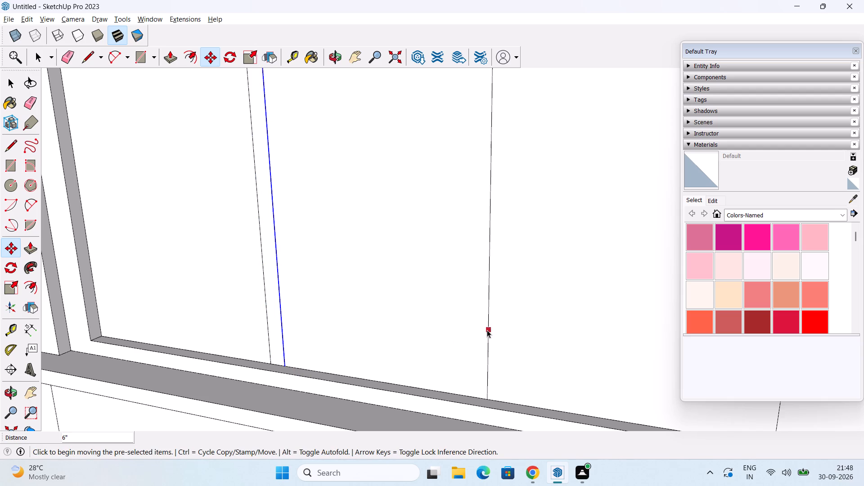
{"action": "left_click", "coordinate": [489, 337]}
{"action": "key", "text": "m"}
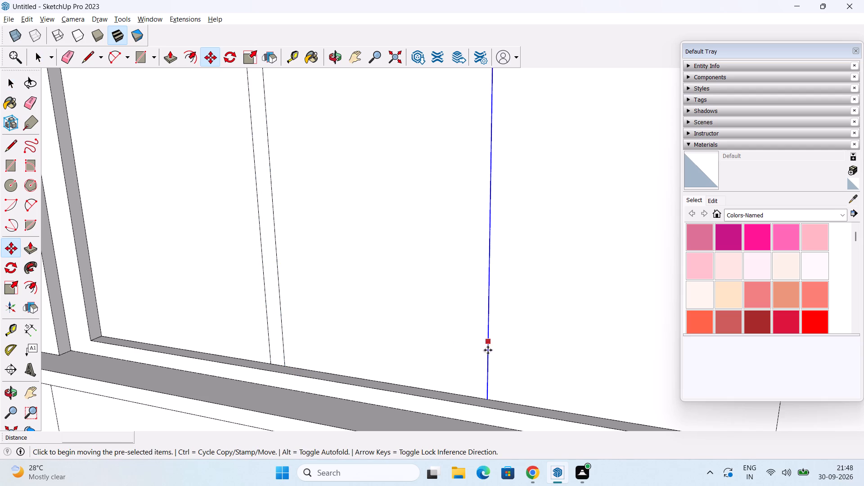
{"action": "left_click", "coordinate": [491, 399]}
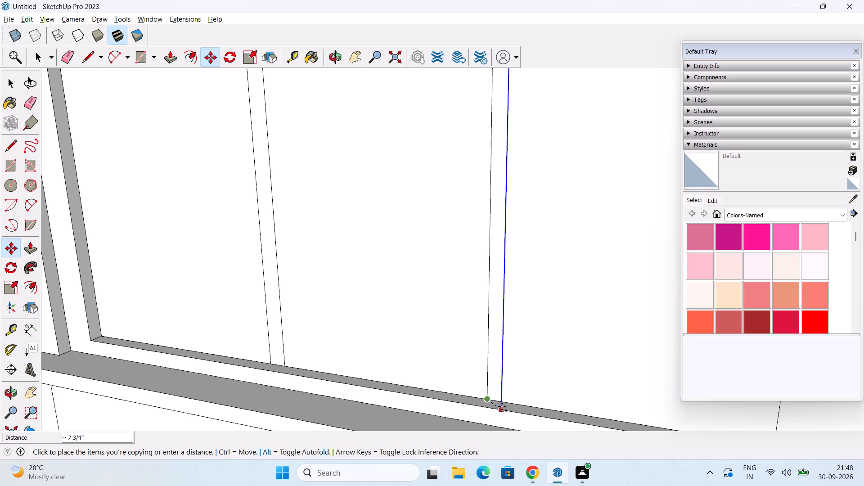
{"action": "left_click", "coordinate": [504, 400]}
Copy the third and fourth bay lines 6" along the panel's bottom edge in the same direction to outline two more strips.
{"action": "scroll", "coordinate": [514, 367], "scroll_direction": "down", "scroll_amount": 6}
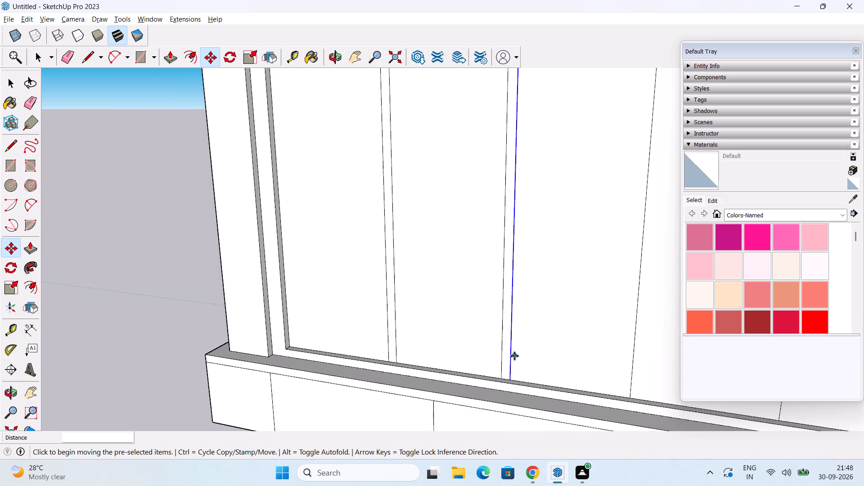
{"action": "scroll", "coordinate": [514, 356], "scroll_direction": "down", "scroll_amount": 8}
{"action": "middle_click_drag", "start_coordinate": [543, 367], "coordinate": [415, 379], "text": "shift"}
{"action": "scroll", "coordinate": [427, 372], "scroll_direction": "up", "scroll_amount": 2}
{"action": "key", "text": "space"}
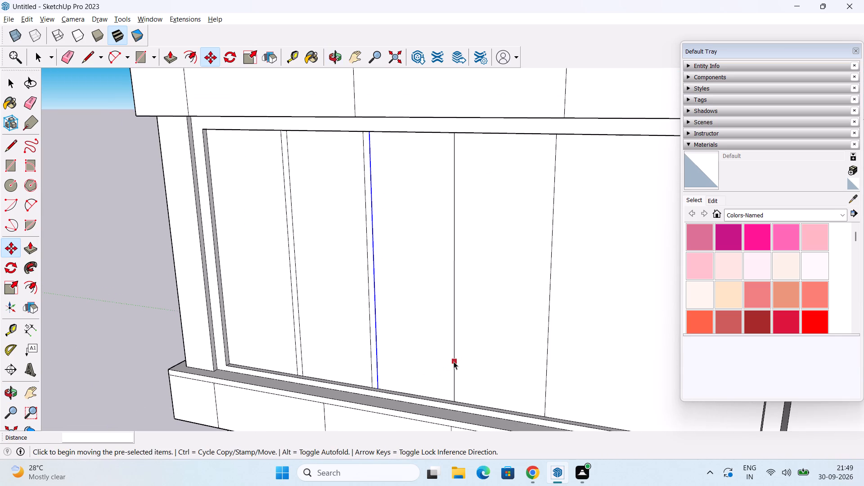
{"action": "left_click", "coordinate": [454, 356]}
{"action": "key", "text": "m"}
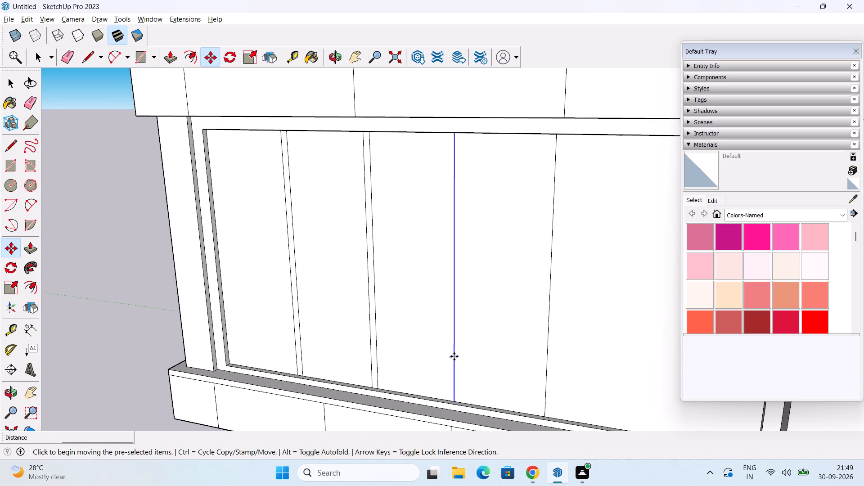
{"action": "left_click", "coordinate": [453, 398]}
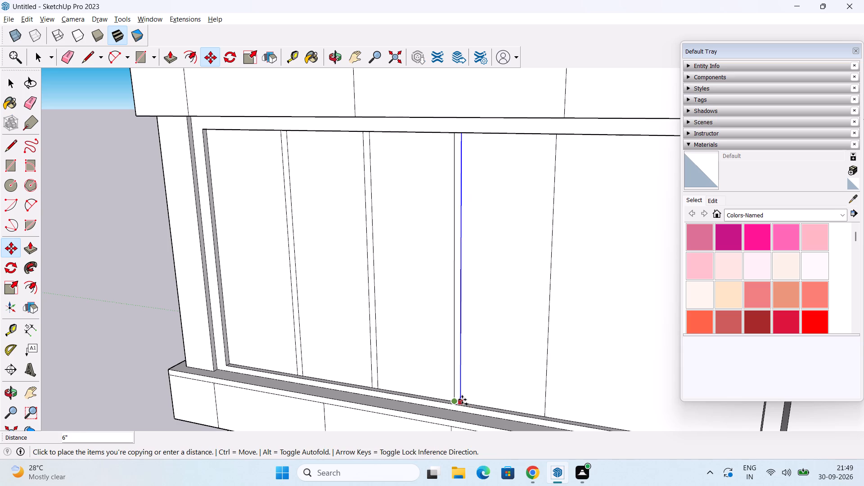
{"action": "left_click", "coordinate": [462, 400]}
{"action": "scroll", "coordinate": [468, 398], "scroll_direction": "up", "scroll_amount": 3}
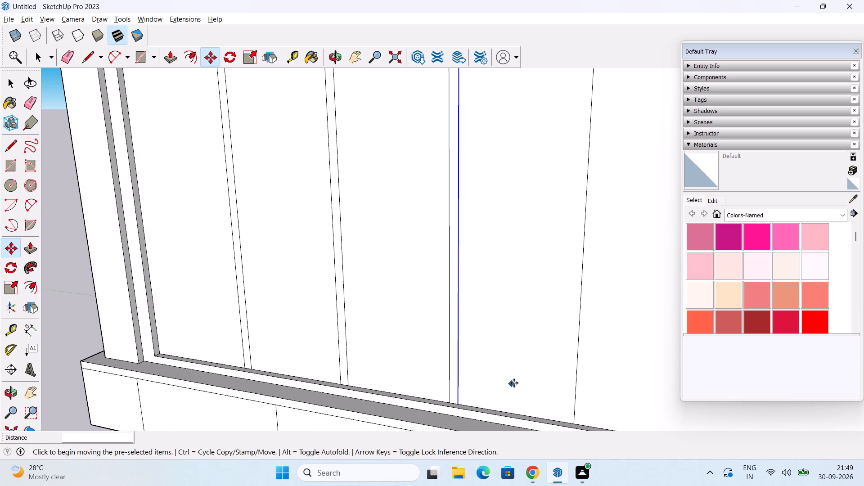
{"action": "key", "text": "space"}
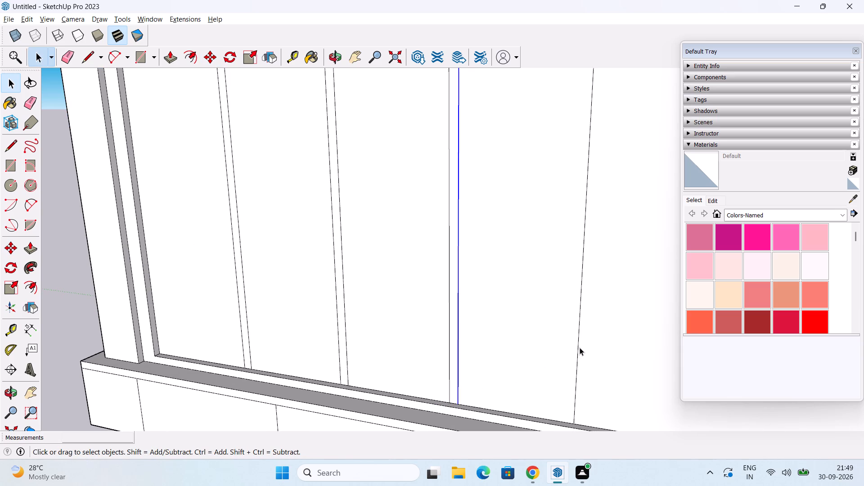
{"action": "left_click", "coordinate": [579, 346]}
{"action": "key", "text": "m"}
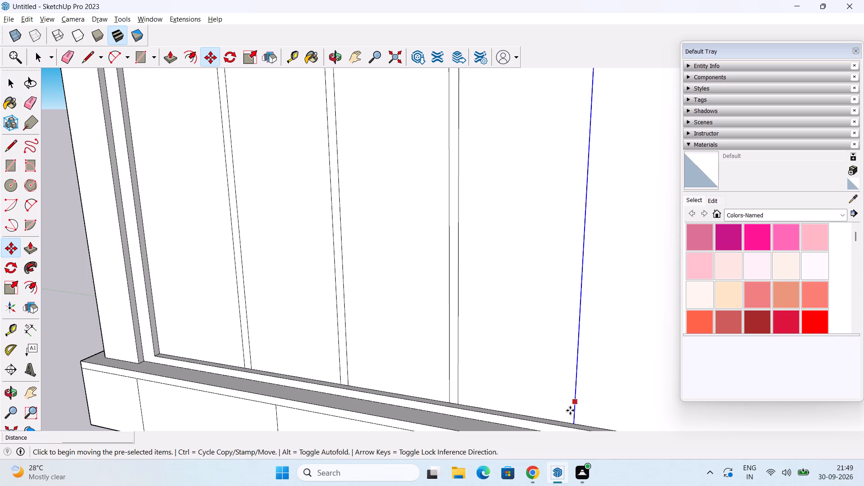
{"action": "left_click", "coordinate": [573, 421]}
{"action": "left_click", "coordinate": [582, 423]}
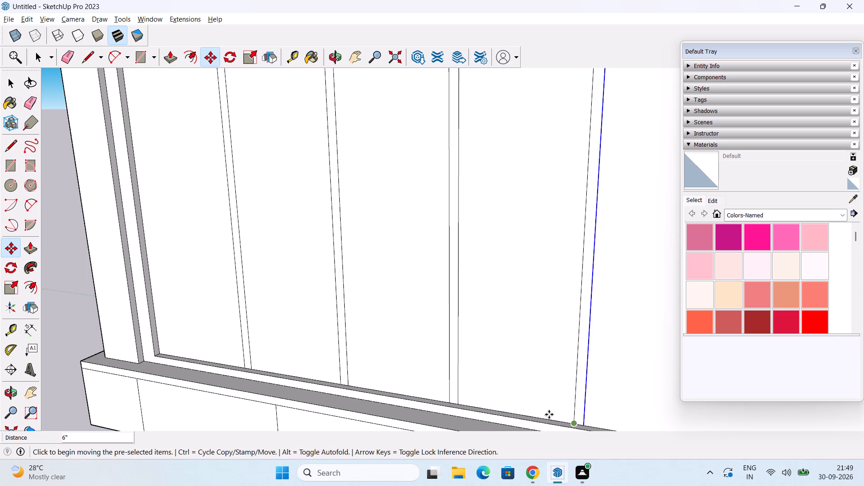
{"action": "scroll", "coordinate": [499, 386], "scroll_direction": "down", "scroll_amount": 6}
{"action": "key", "text": "space"}
Draw a 13'2" horizontal line from the midpoint of the fourth strip's outer edge across the wide bay to the panel's side edge.
{"action": "scroll", "coordinate": [493, 351], "scroll_direction": "down", "scroll_amount": 1}
{"action": "middle_click_drag", "start_coordinate": [493, 351], "coordinate": [476, 336]}
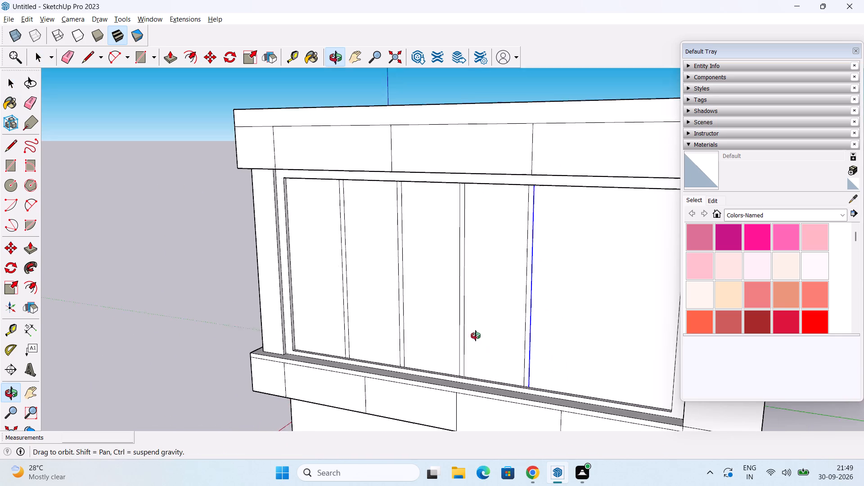
{"action": "middle_click_drag", "start_coordinate": [476, 336], "coordinate": [475, 336]}
{"action": "scroll", "coordinate": [475, 336], "scroll_direction": "up", "scroll_amount": 2}
{"action": "key", "text": "space"}
{"action": "key", "text": "l"}
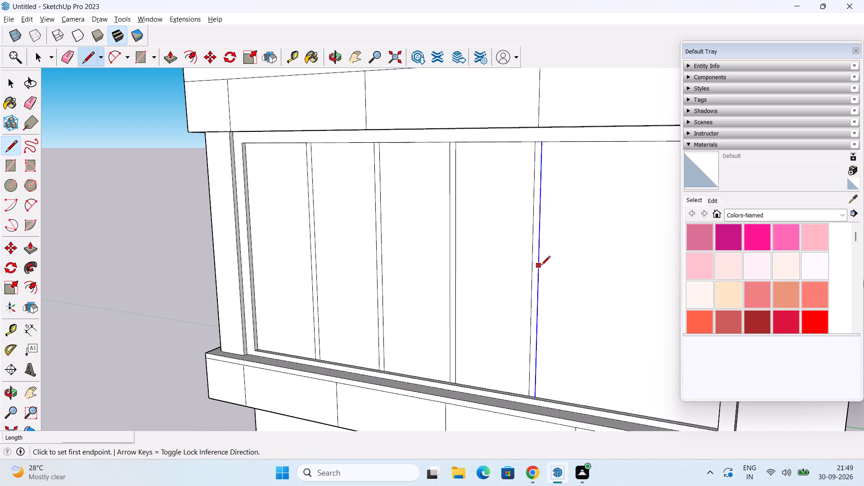
{"action": "left_click", "coordinate": [538, 280]}
{"action": "scroll", "coordinate": [630, 281], "scroll_direction": "down", "scroll_amount": 1}
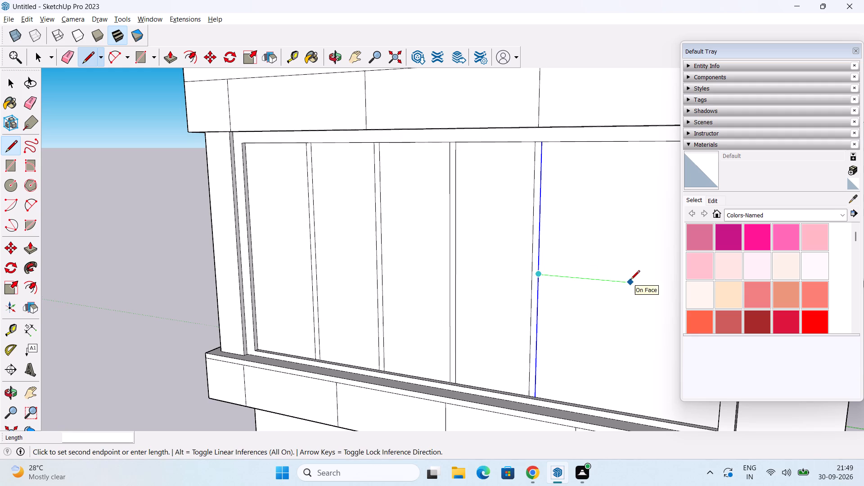
{"action": "middle_click_drag", "start_coordinate": [628, 279], "coordinate": [521, 277], "text": "shift"}
{"action": "middle_click_drag", "start_coordinate": [522, 278], "coordinate": [634, 281]}
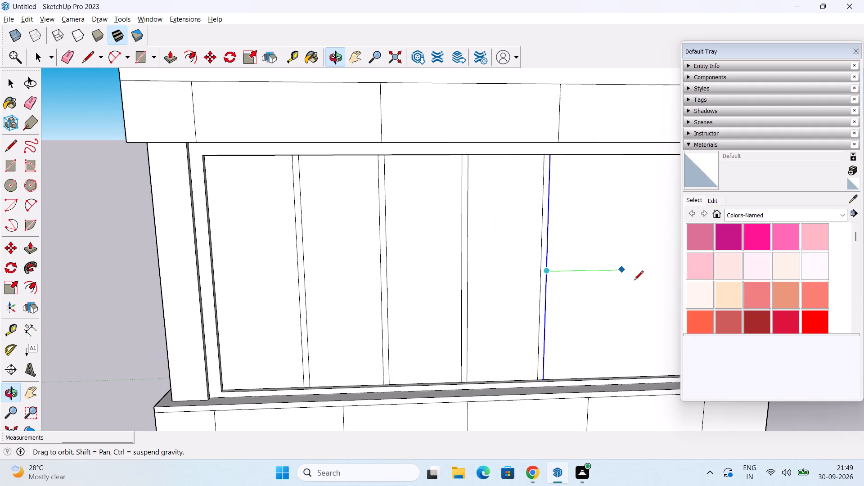
{"action": "middle_click_drag", "start_coordinate": [633, 279], "coordinate": [462, 297], "text": "shift"}
{"action": "middle_click_drag", "start_coordinate": [499, 288], "coordinate": [624, 290]}
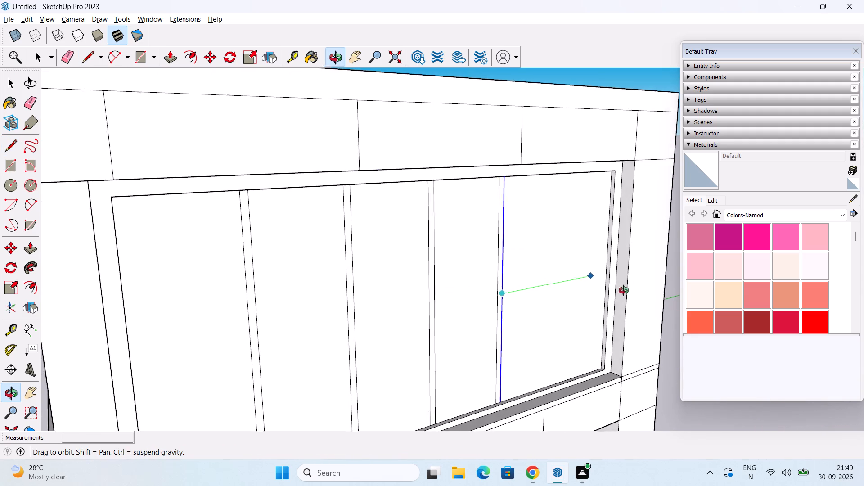
{"action": "middle_click_drag", "start_coordinate": [624, 290], "coordinate": [626, 289]}
{"action": "scroll", "coordinate": [607, 280], "scroll_direction": "up", "scroll_amount": 6}
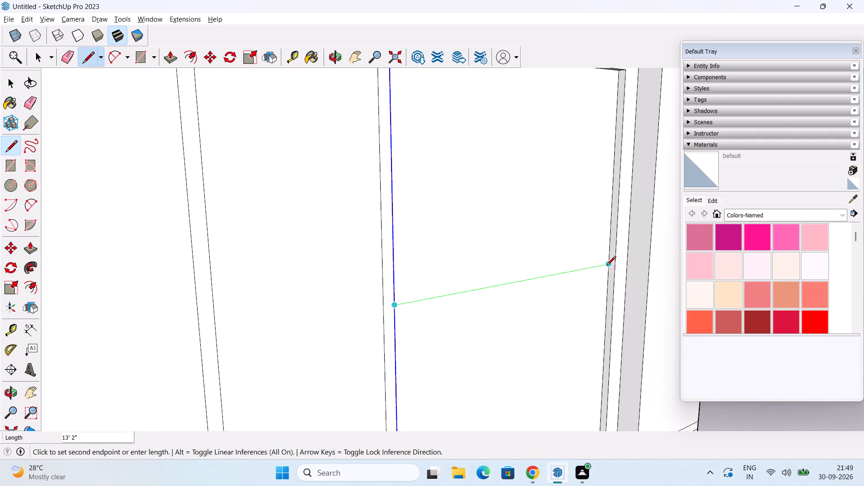
{"action": "left_click", "coordinate": [607, 267]}
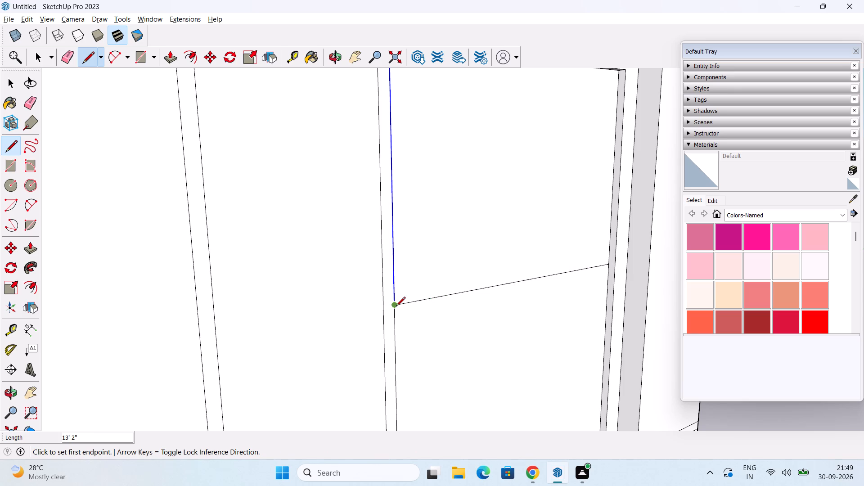
Extend the mid-height line about 27'10" from the same midpoint across the four strips to the panel's opposite side edge.
{"action": "left_click", "coordinate": [396, 307]}
{"action": "scroll", "coordinate": [193, 349], "scroll_direction": "down", "scroll_amount": 5}
{"action": "middle_click_drag", "start_coordinate": [203, 339], "coordinate": [272, 315], "text": "shift"}
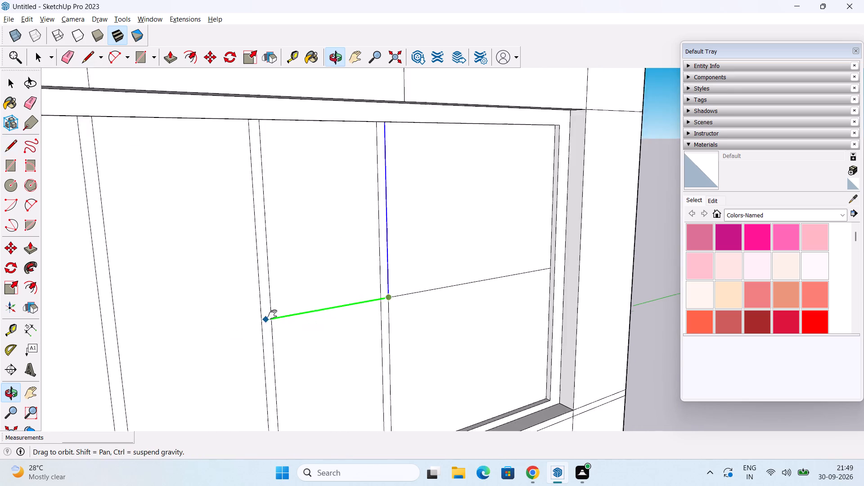
{"action": "middle_click_drag", "start_coordinate": [272, 315], "coordinate": [499, 280], "text": "shift"}
{"action": "scroll", "coordinate": [503, 278], "scroll_direction": "down", "scroll_amount": 5}
{"action": "middle_click_drag", "start_coordinate": [511, 269], "coordinate": [158, 288]}
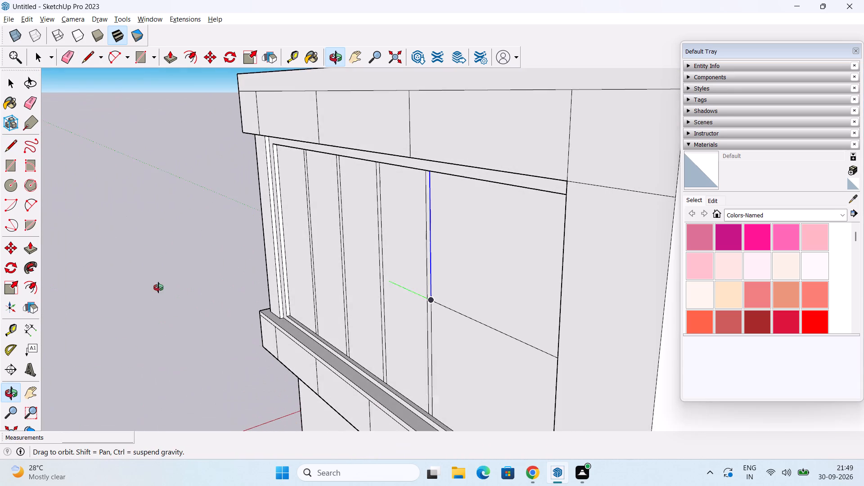
{"action": "middle_click_drag", "start_coordinate": [158, 288], "coordinate": [158, 288]}
{"action": "scroll", "coordinate": [266, 249], "scroll_direction": "up", "scroll_amount": 3}
{"action": "scroll", "coordinate": [318, 236], "scroll_direction": "up", "scroll_amount": 5}
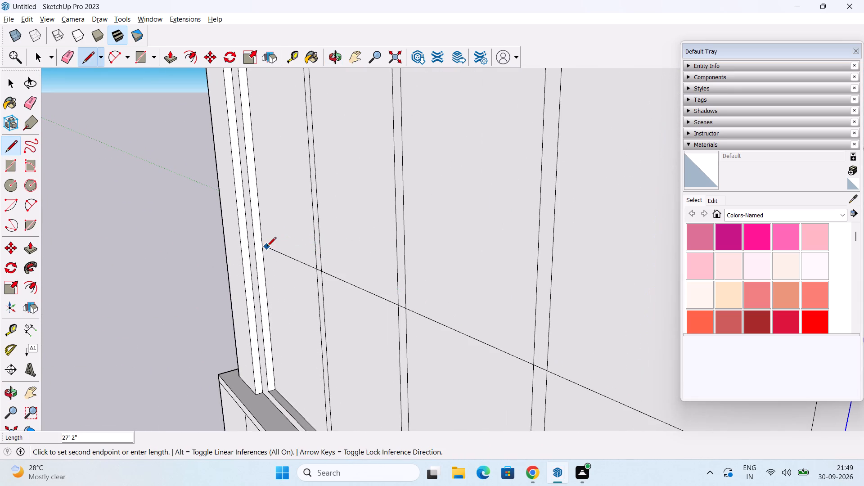
{"action": "left_click", "coordinate": [262, 225]}
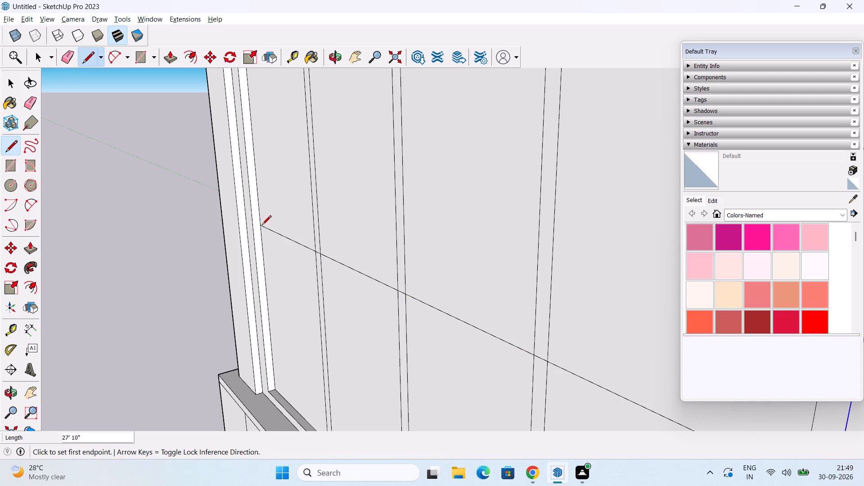
{"action": "key", "text": "space"}
Copy the mid-height line segment in the first narrow bay 3" upward.
{"action": "scroll", "coordinate": [395, 276], "scroll_direction": "down", "scroll_amount": 7}
{"action": "middle_click_drag", "start_coordinate": [505, 339], "coordinate": [681, 335]}
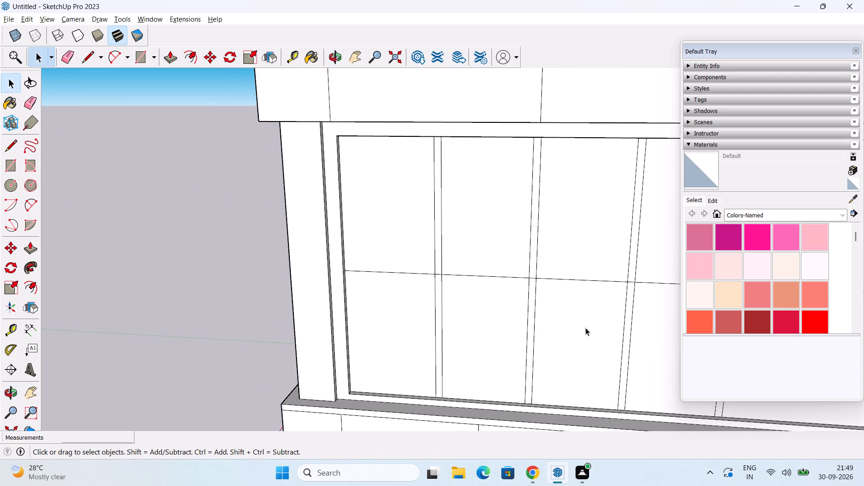
{"action": "middle_click_drag", "start_coordinate": [585, 321], "coordinate": [423, 348]}
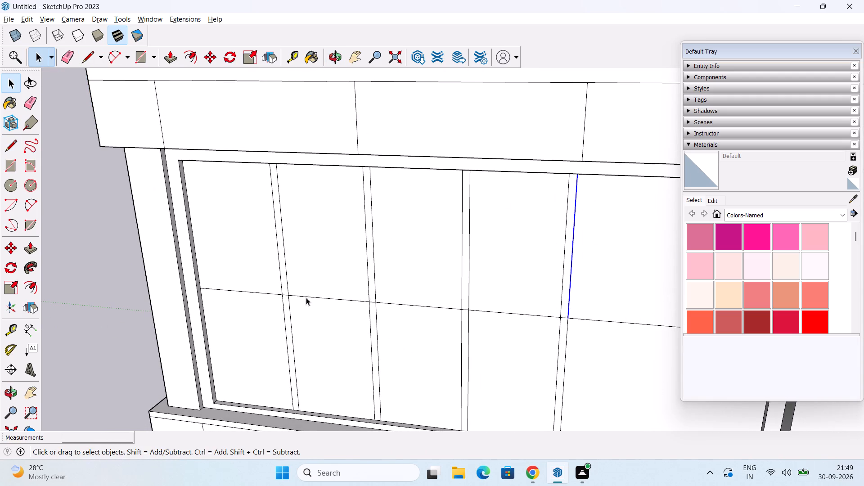
{"action": "left_click", "coordinate": [266, 291]}
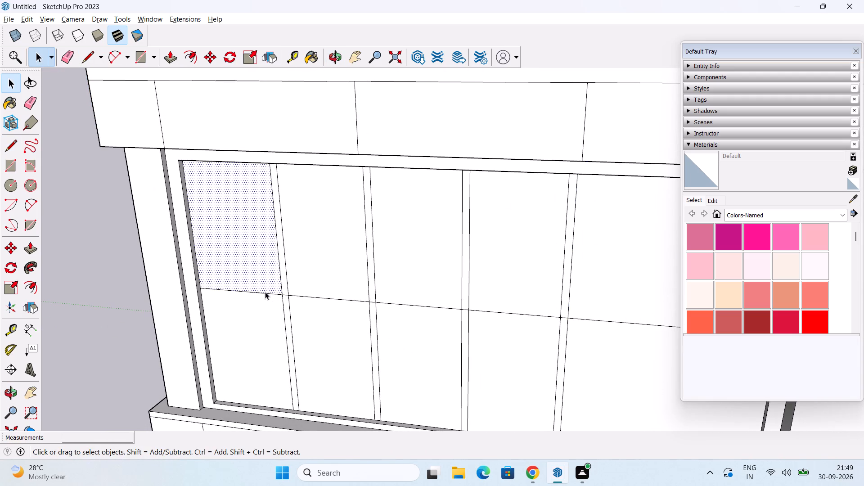
{"action": "left_click", "coordinate": [265, 292]}
{"action": "key", "text": "m"}
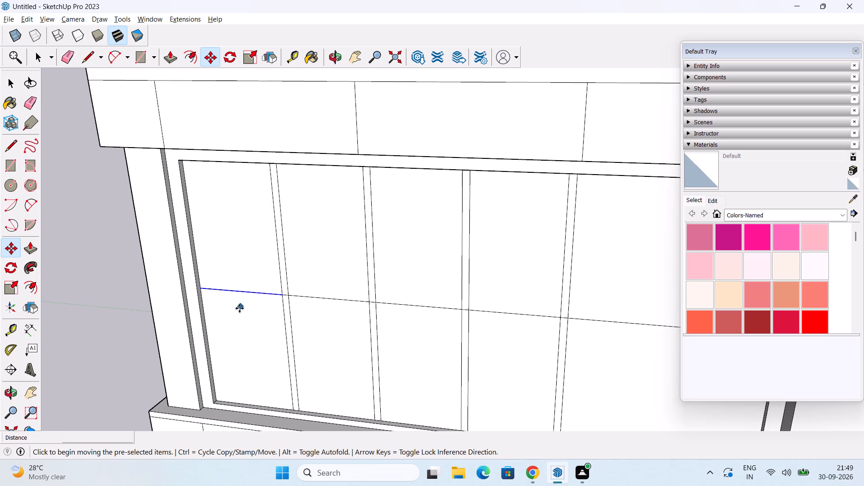
{"action": "scroll", "coordinate": [287, 291], "scroll_direction": "up", "scroll_amount": 1}
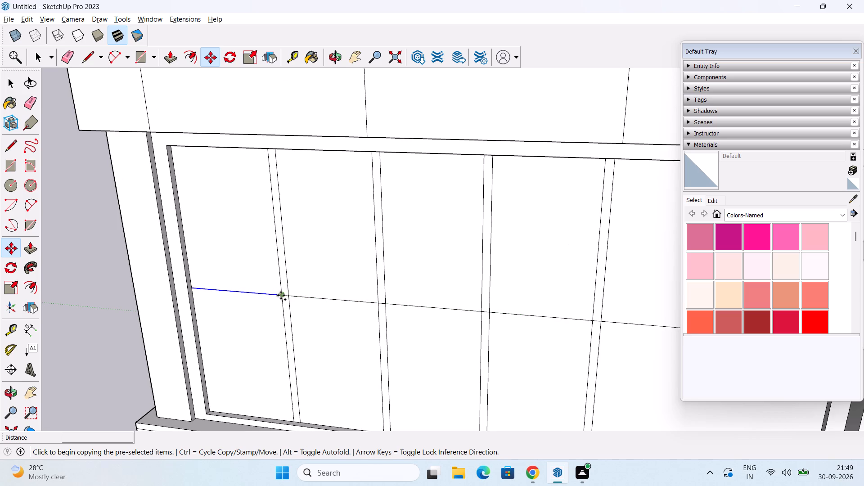
{"action": "left_click", "coordinate": [281, 295]}
{"action": "key", "text": "3"}
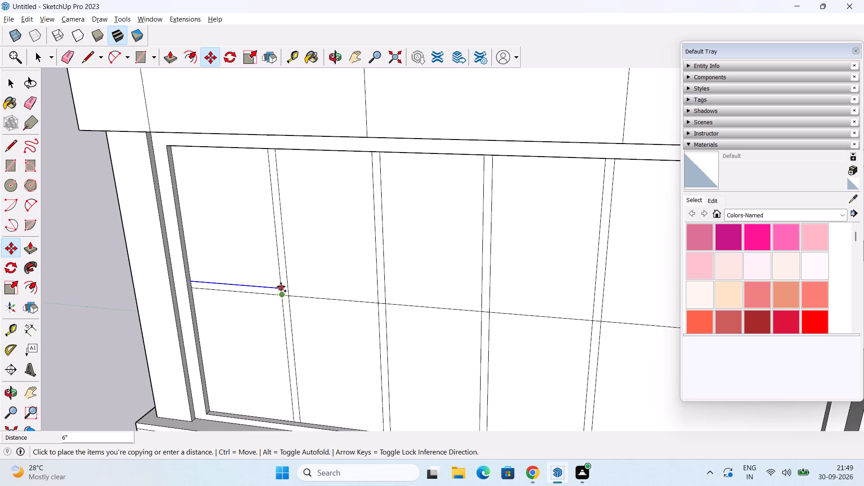
{"action": "key", "text": "shift+quotedbl"}
{"action": "key", "text": "Return"}
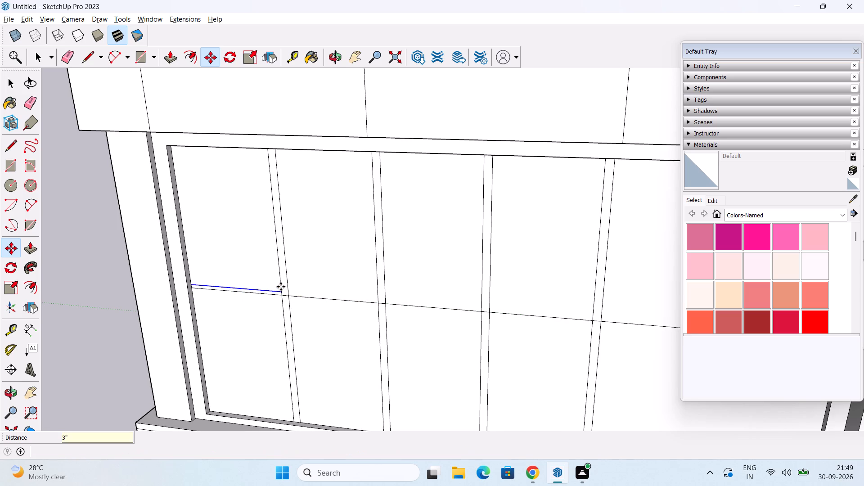
Copy the raised line segment 6" downward to outline the horizontal strip in the first narrow bay.
{"action": "left_click", "coordinate": [277, 290]}
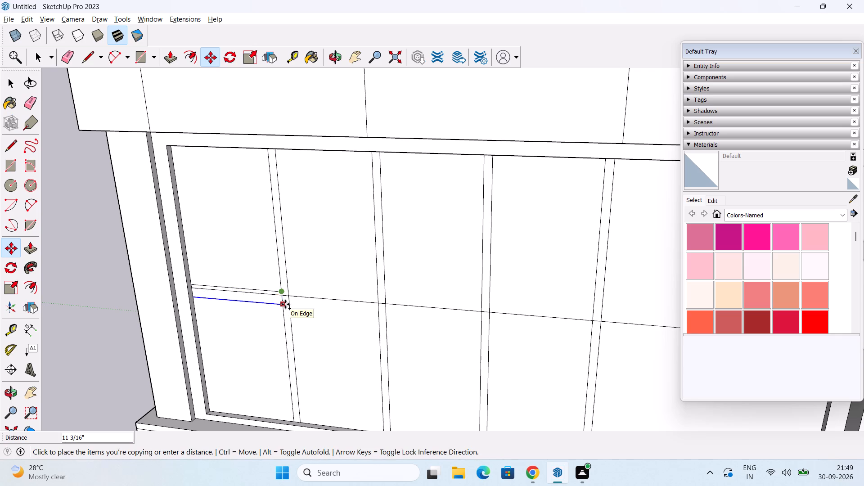
{"action": "type", "text": "6\""}
{"action": "key", "text": "Return"}
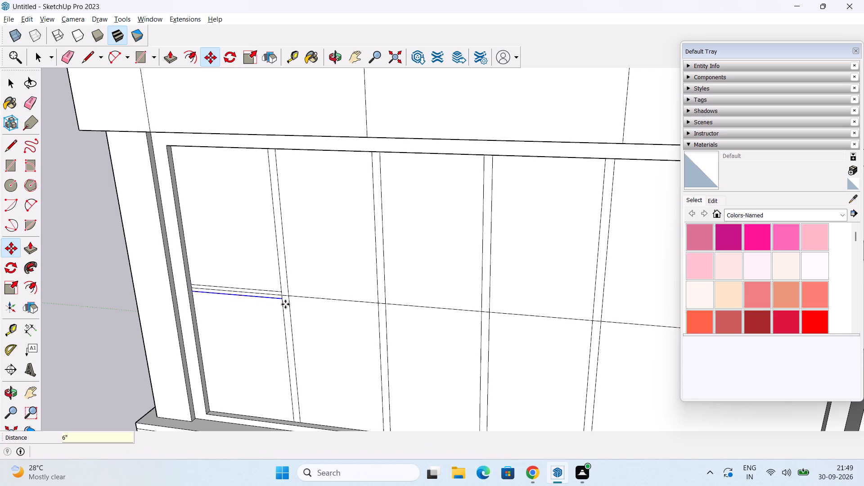
{"action": "key", "text": "space"}
Draw the horizontal strip's upper edge 34'2" from the first bay's upper line to the panel's side edge beyond the wide bay.
{"action": "middle_click", "coordinate": [344, 302]}
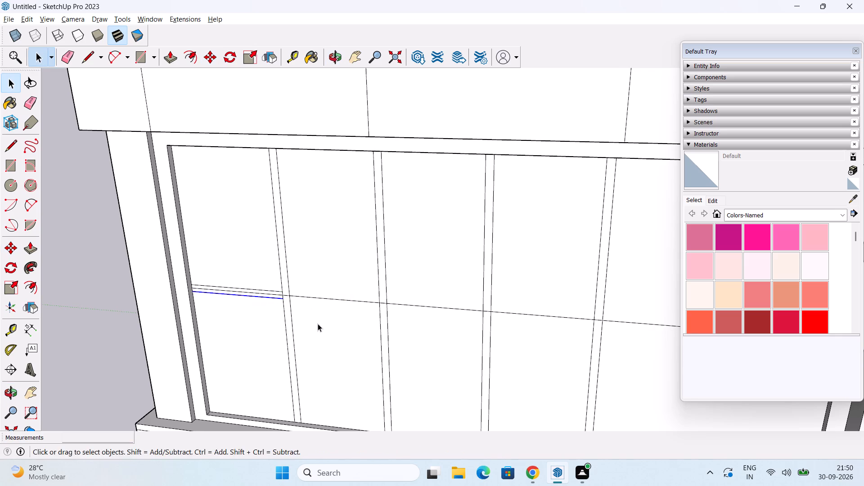
{"action": "middle_click_drag", "start_coordinate": [315, 325], "coordinate": [366, 317]}
{"action": "middle_click_drag", "start_coordinate": [367, 317], "coordinate": [270, 345], "text": "shift"}
{"action": "scroll", "coordinate": [270, 373], "scroll_direction": "up", "scroll_amount": 3}
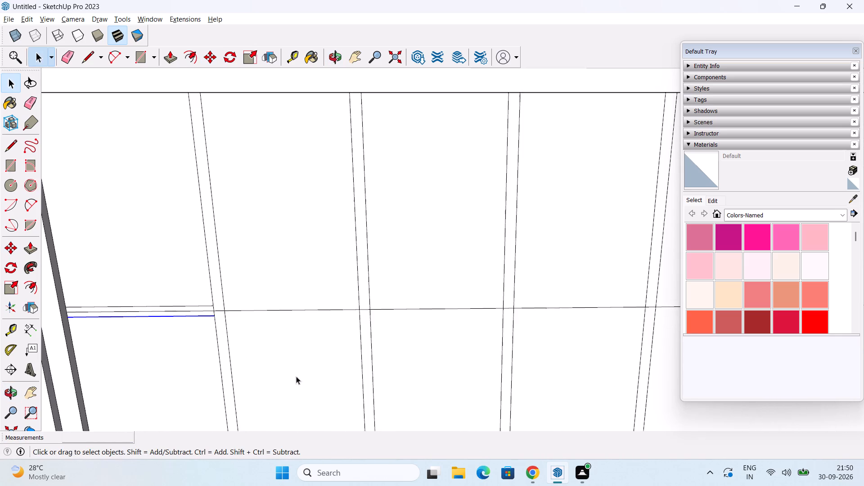
{"action": "scroll", "coordinate": [363, 354], "scroll_direction": "down", "scroll_amount": 3}
{"action": "middle_click_drag", "start_coordinate": [406, 345], "coordinate": [215, 350]}
{"action": "scroll", "coordinate": [223, 346], "scroll_direction": "down", "scroll_amount": 2}
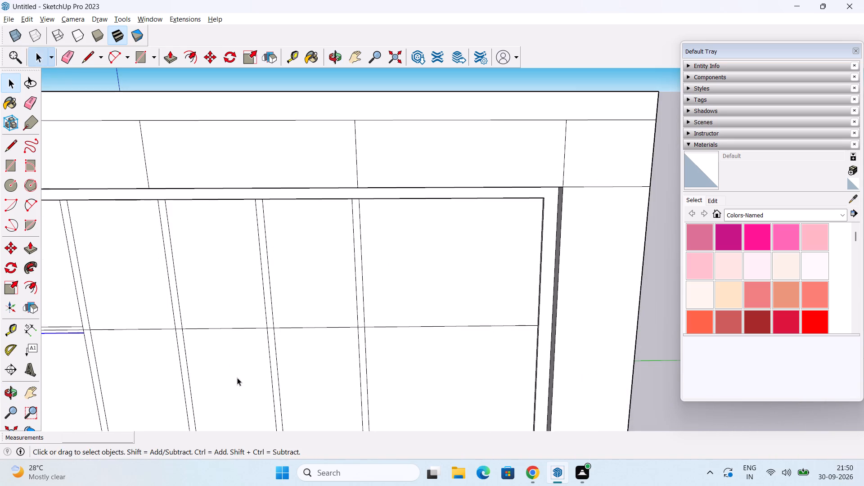
{"action": "middle_click_drag", "start_coordinate": [238, 377], "coordinate": [276, 292]}
{"action": "middle_click_drag", "start_coordinate": [276, 292], "coordinate": [293, 326], "text": "shift"}
{"action": "key", "text": "l"}
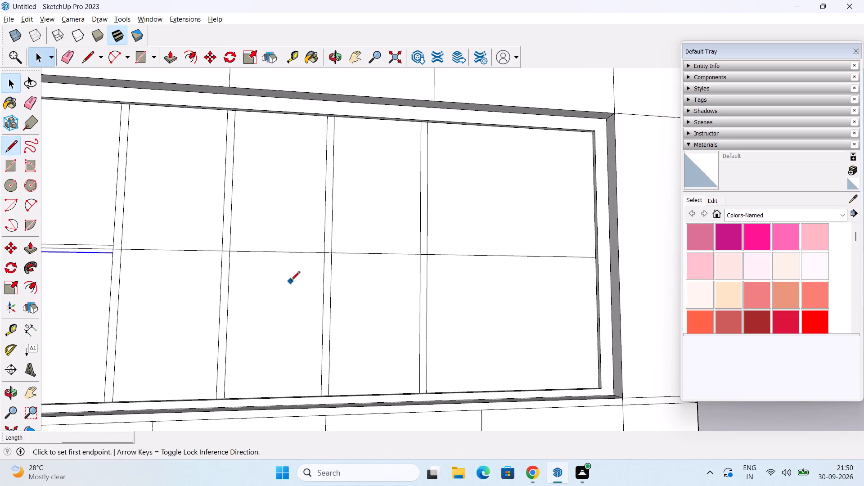
{"action": "left_click", "coordinate": [115, 244]}
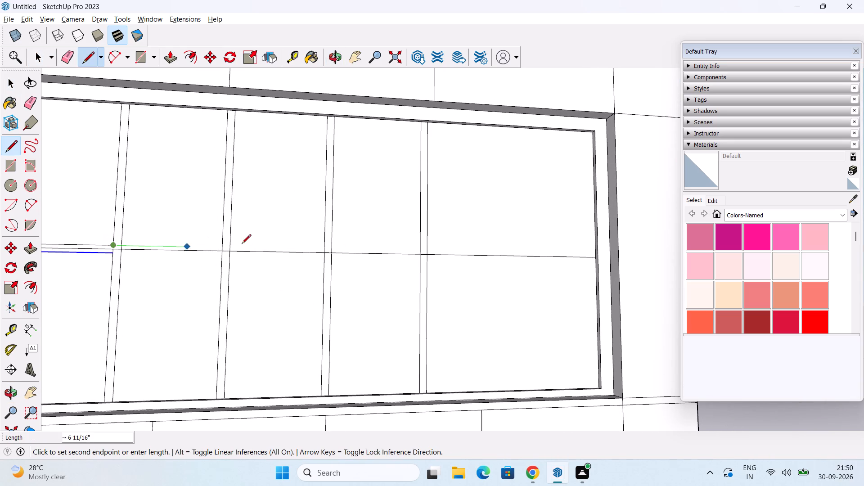
{"action": "left_click", "coordinate": [594, 249]}
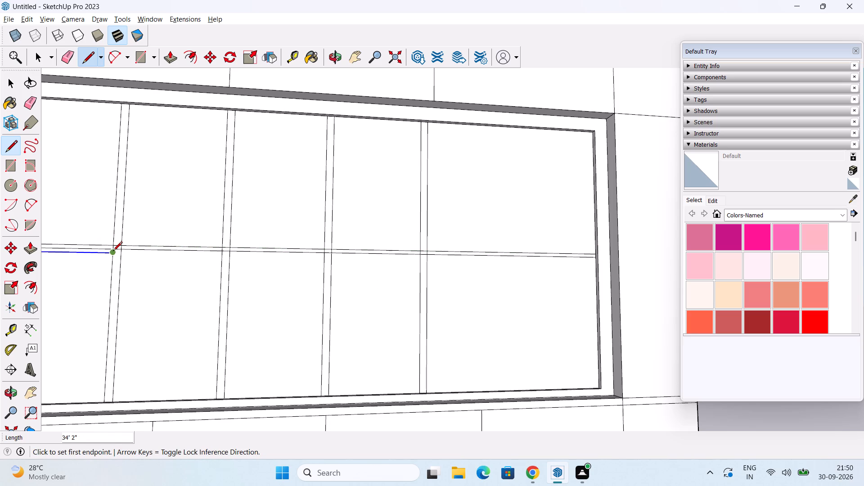
Draw the horizontal strip's lower edge 34'2" from the first bay's lower line to the same panel side edge.
{"action": "left_click", "coordinate": [113, 252]}
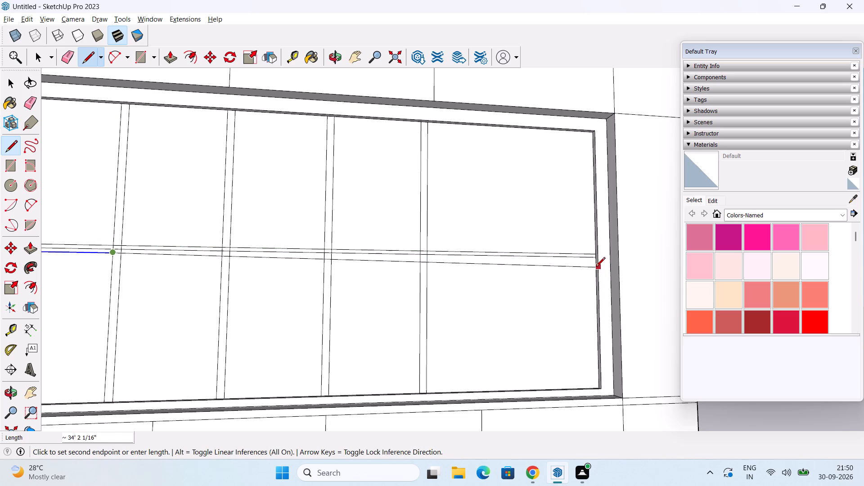
{"action": "middle_click_drag", "start_coordinate": [589, 264], "coordinate": [632, 264]}
{"action": "scroll", "coordinate": [630, 264], "scroll_direction": "up", "scroll_amount": 6}
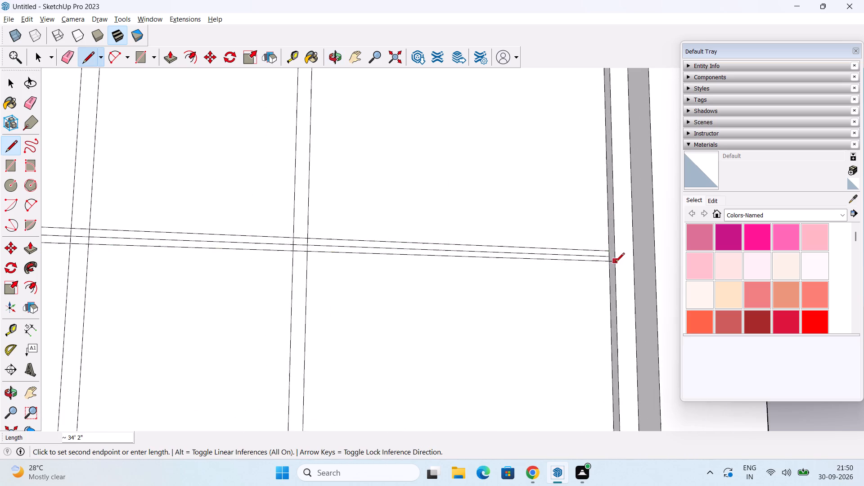
{"action": "scroll", "coordinate": [615, 263], "scroll_direction": "up", "scroll_amount": 8}
{"action": "left_click", "coordinate": [616, 255]}
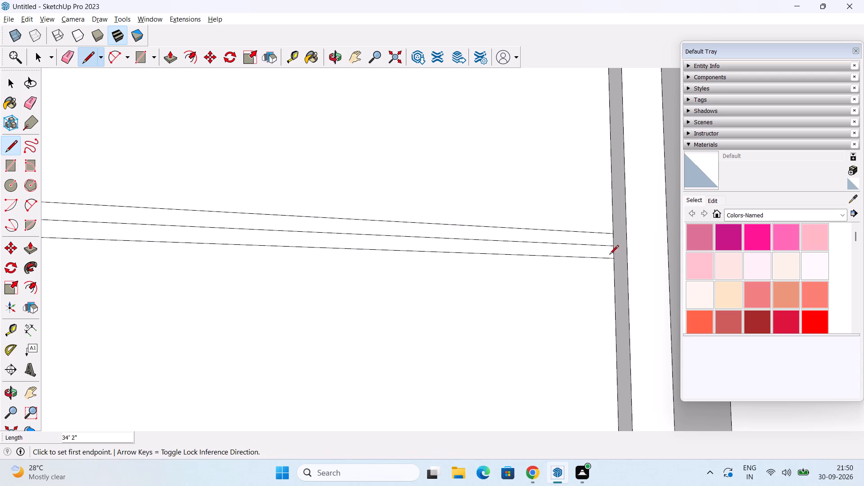
{"action": "key", "text": "space"}
Erase the horizontal segments crossing the first vertical strip and the horizontal strip's centre line in the first two bays.
{"action": "scroll", "coordinate": [567, 266], "scroll_direction": "down", "scroll_amount": 11}
{"action": "middle_click_drag", "start_coordinate": [474, 321], "coordinate": [548, 306]}
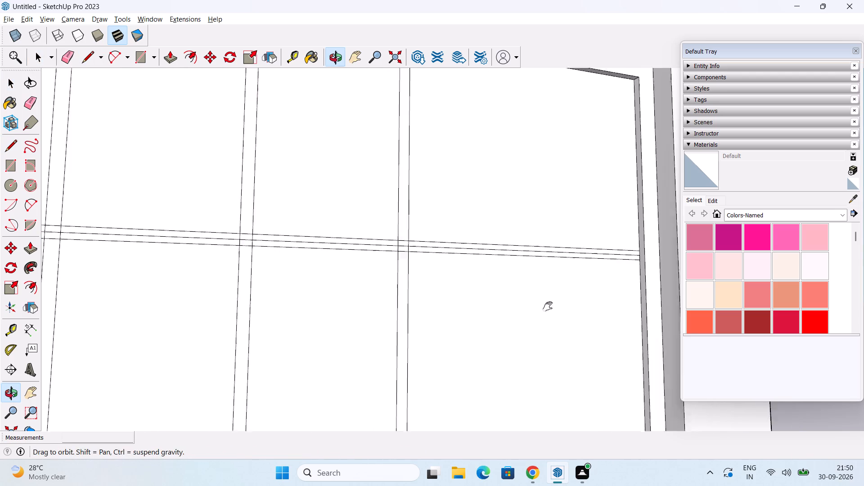
{"action": "middle_click_drag", "start_coordinate": [548, 306], "coordinate": [567, 302]}
{"action": "scroll", "coordinate": [572, 298], "scroll_direction": "down", "scroll_amount": 4}
{"action": "middle_click_drag", "start_coordinate": [572, 298], "coordinate": [431, 306]}
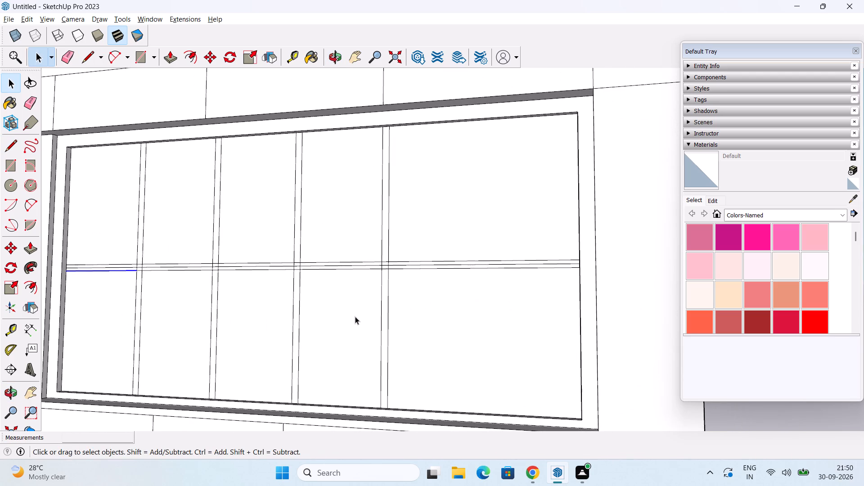
{"action": "middle_click_drag", "start_coordinate": [355, 316], "coordinate": [426, 333]}
{"action": "scroll", "coordinate": [436, 306], "scroll_direction": "up", "scroll_amount": 3}
{"action": "middle_click_drag", "start_coordinate": [436, 306], "coordinate": [439, 307]}
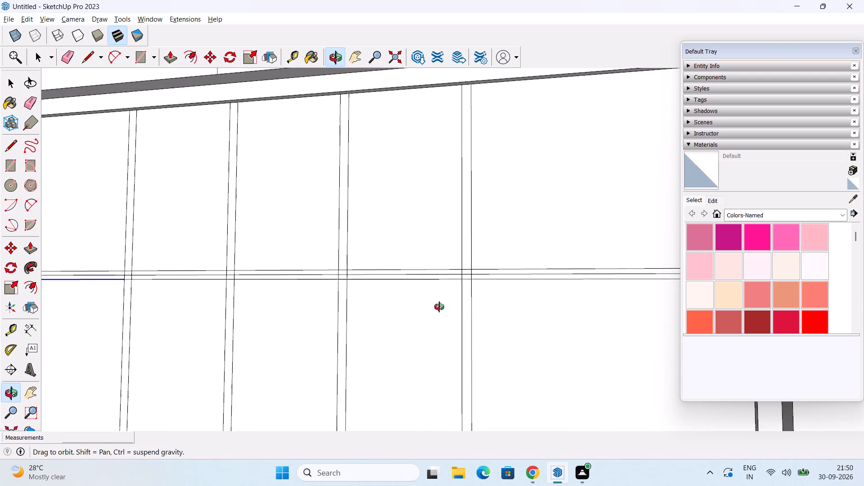
{"action": "middle_click_drag", "start_coordinate": [439, 307], "coordinate": [450, 324]}
{"action": "scroll", "coordinate": [416, 334], "scroll_direction": "down", "scroll_amount": 1}
{"action": "middle_click_drag", "start_coordinate": [405, 341], "coordinate": [421, 338]}
{"action": "key", "text": "e"}
{"action": "scroll", "coordinate": [163, 284], "scroll_direction": "up", "scroll_amount": 3}
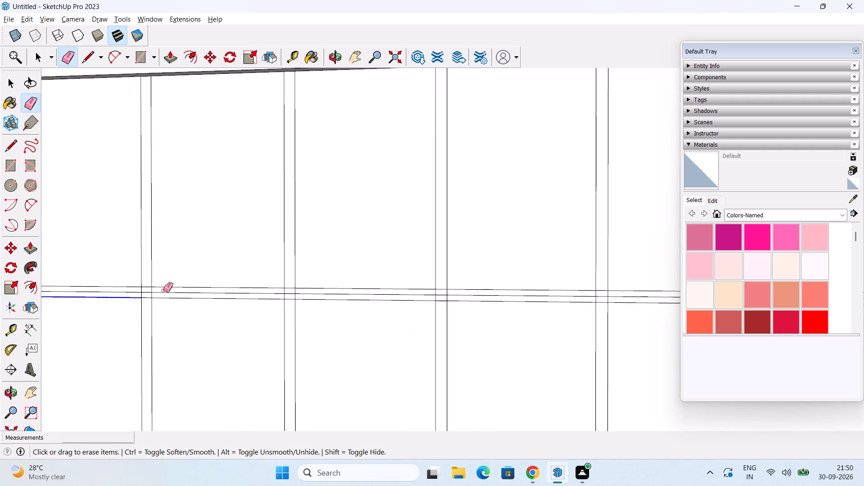
{"action": "scroll", "coordinate": [163, 290], "scroll_direction": "up", "scroll_amount": 2}
{"action": "left_click_drag", "start_coordinate": [143, 286], "coordinate": [144, 297]}
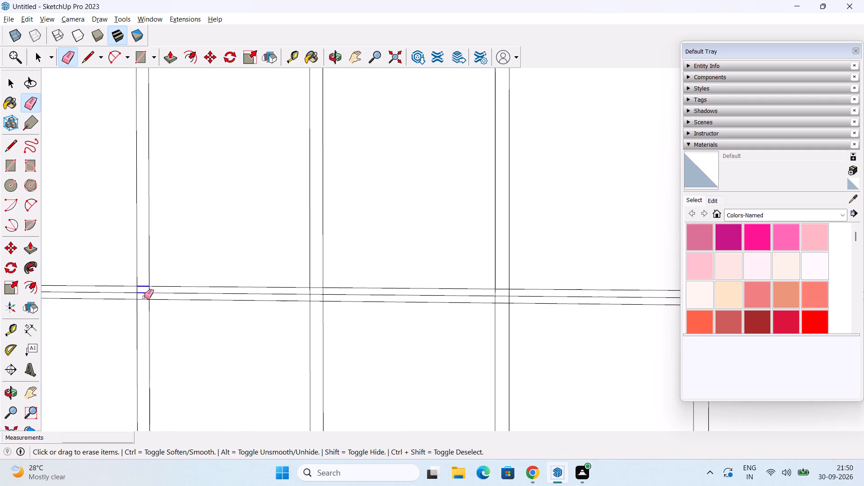
{"action": "left_click_drag", "start_coordinate": [144, 297], "coordinate": [144, 303]}
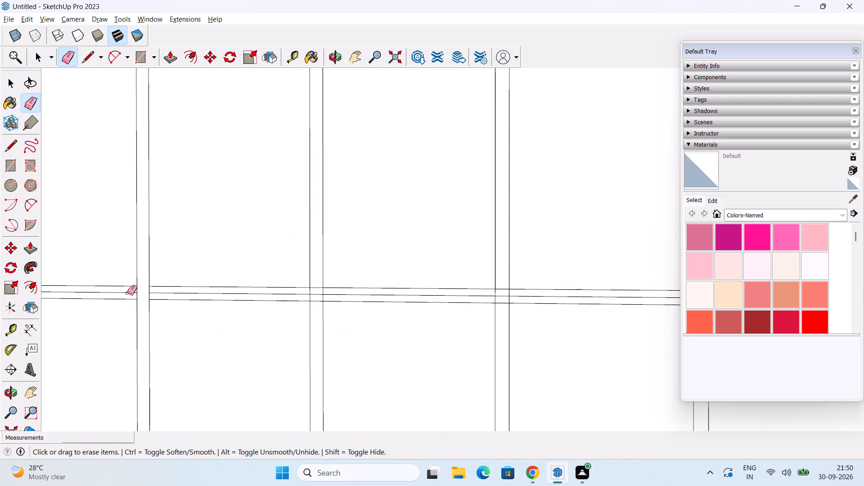
{"action": "left_click", "coordinate": [127, 293]}
{"action": "left_click", "coordinate": [207, 293]}
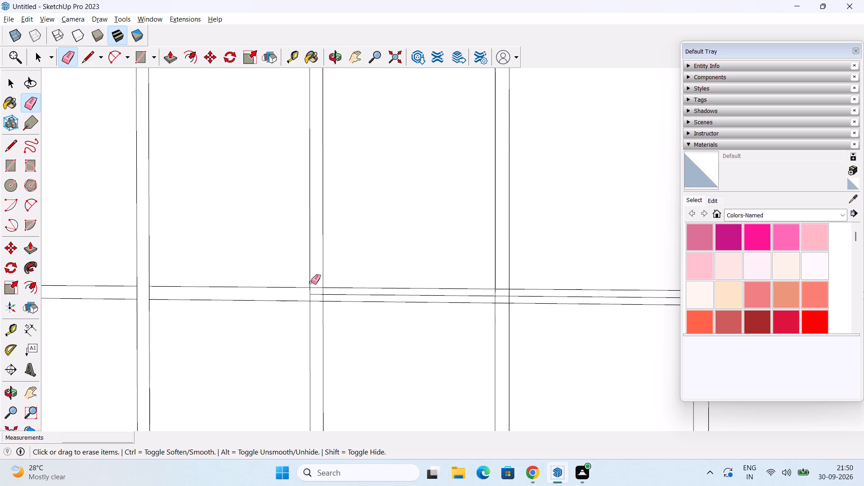
Erase the horizontal segments crossing the second, third and fourth vertical strips, and the centre line in the third and fourth bays.
{"action": "left_click_drag", "start_coordinate": [315, 285], "coordinate": [317, 307]}
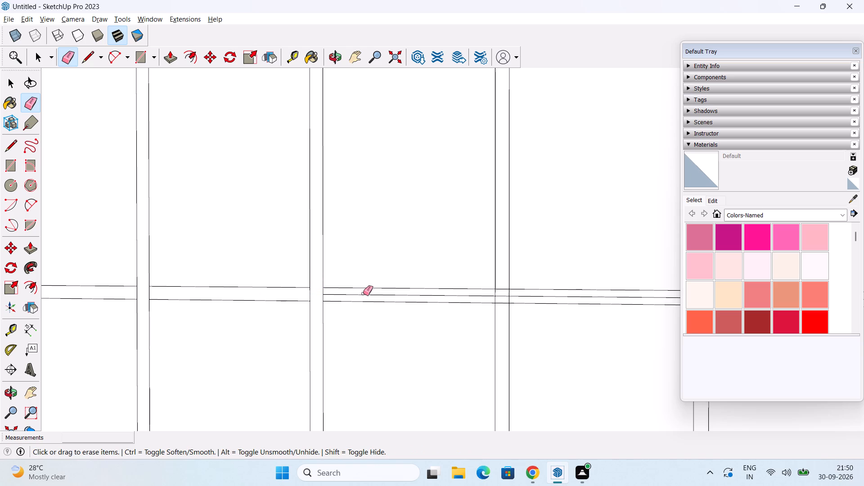
{"action": "left_click", "coordinate": [363, 296]}
{"action": "scroll", "coordinate": [496, 292], "scroll_direction": "down", "scroll_amount": 3}
{"action": "middle_click_drag", "start_coordinate": [540, 303], "coordinate": [486, 304]}
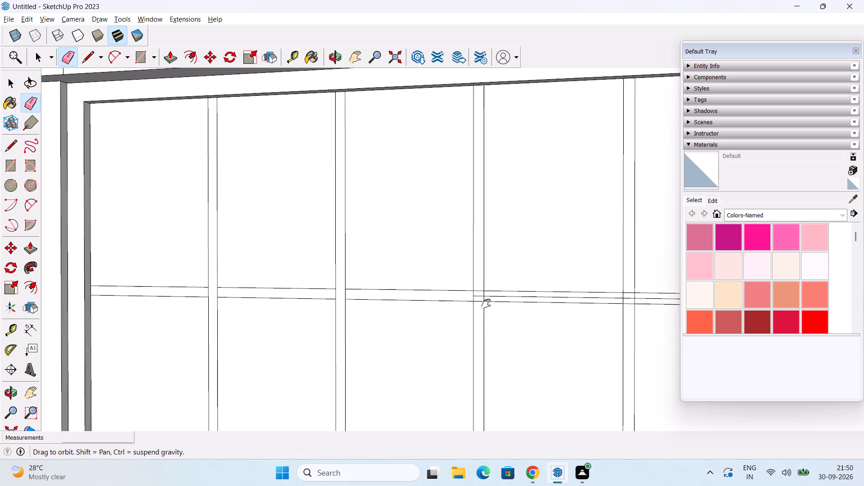
{"action": "middle_click_drag", "start_coordinate": [486, 304], "coordinate": [365, 323]}
{"action": "scroll", "coordinate": [378, 305], "scroll_direction": "up", "scroll_amount": 2}
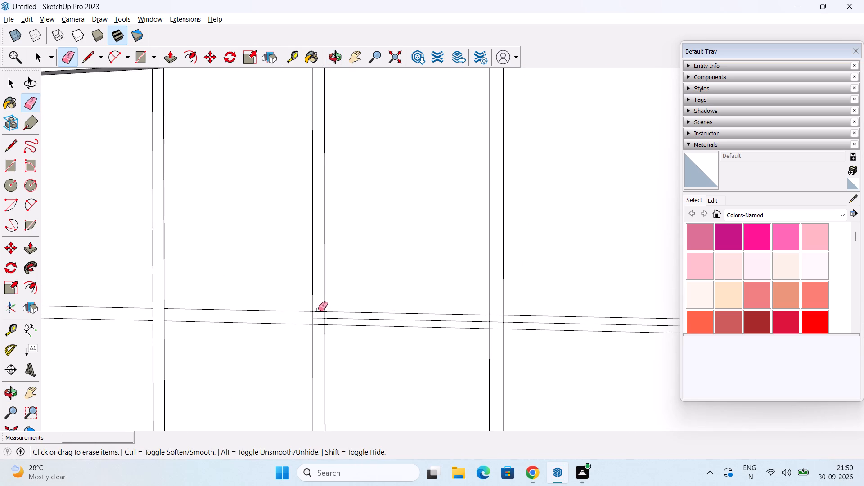
{"action": "left_click_drag", "start_coordinate": [318, 309], "coordinate": [317, 327]}
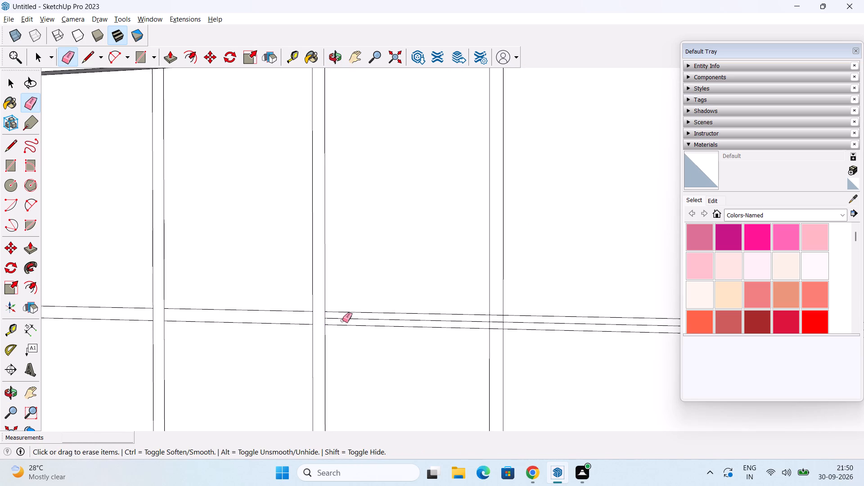
{"action": "left_click", "coordinate": [347, 319]}
{"action": "middle_click_drag", "start_coordinate": [466, 327], "coordinate": [466, 329]}
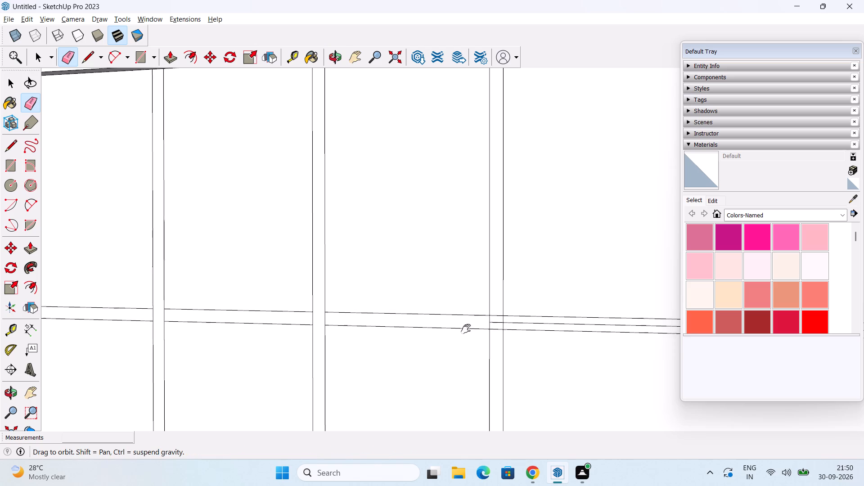
{"action": "middle_click_drag", "start_coordinate": [466, 329], "coordinate": [280, 322]}
{"action": "left_click_drag", "start_coordinate": [311, 307], "coordinate": [308, 317]}
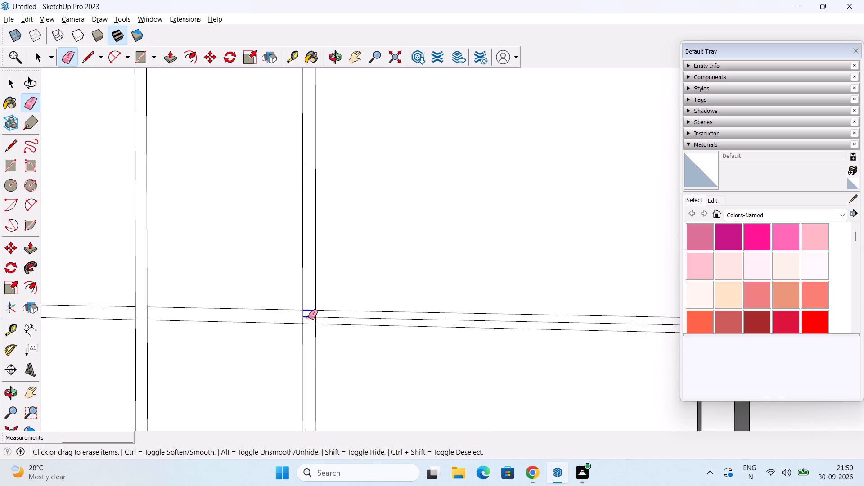
{"action": "left_click_drag", "start_coordinate": [308, 317], "coordinate": [307, 328]}
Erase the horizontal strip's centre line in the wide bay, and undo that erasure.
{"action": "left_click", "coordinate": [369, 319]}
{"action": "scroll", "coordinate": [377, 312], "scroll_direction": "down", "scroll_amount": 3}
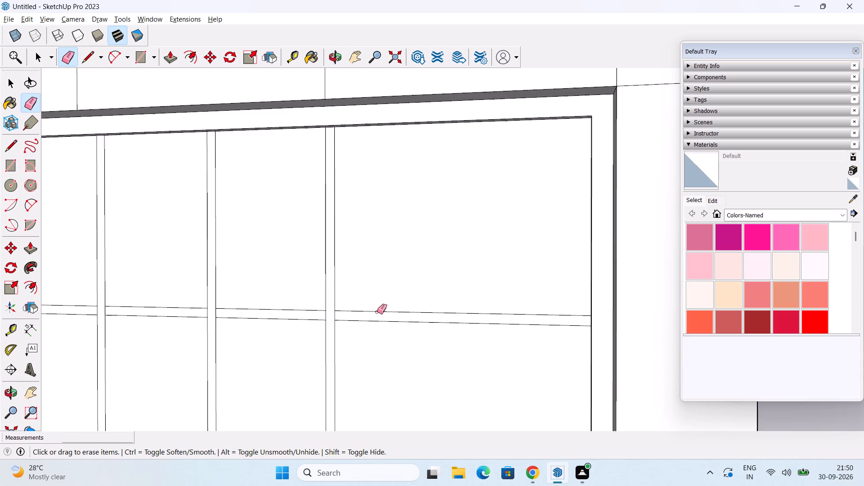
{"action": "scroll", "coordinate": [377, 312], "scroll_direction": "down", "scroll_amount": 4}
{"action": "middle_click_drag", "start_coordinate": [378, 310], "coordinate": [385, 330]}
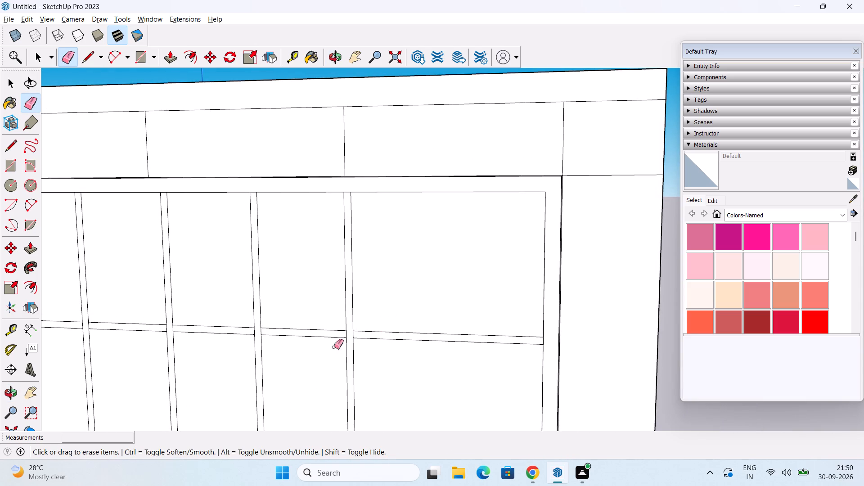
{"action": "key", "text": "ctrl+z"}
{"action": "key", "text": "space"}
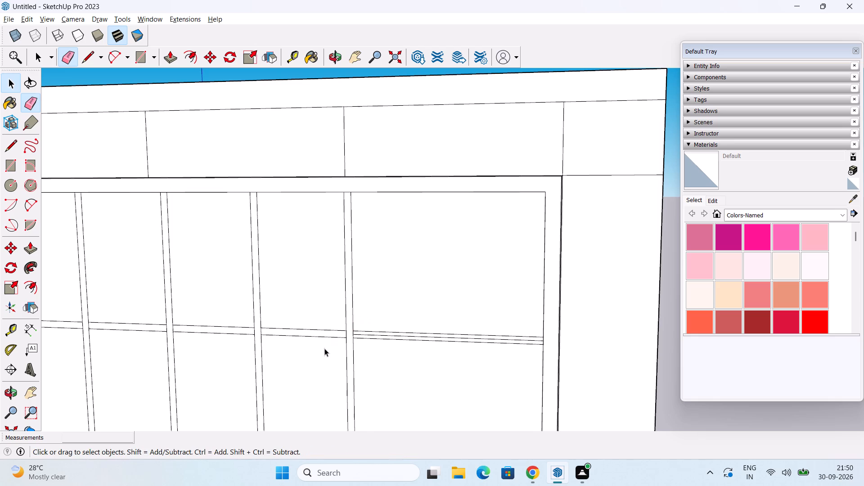
Push/Pull the horizontal strip in the first two bays and the first two vertical strips outward by the previously used distance.
{"action": "scroll", "coordinate": [324, 348], "scroll_direction": "down", "scroll_amount": 2}
{"action": "middle_click_drag", "start_coordinate": [324, 348], "coordinate": [364, 328]}
{"action": "scroll", "coordinate": [364, 328], "scroll_direction": "down", "scroll_amount": 4}
{"action": "middle_click_drag", "start_coordinate": [372, 322], "coordinate": [325, 335]}
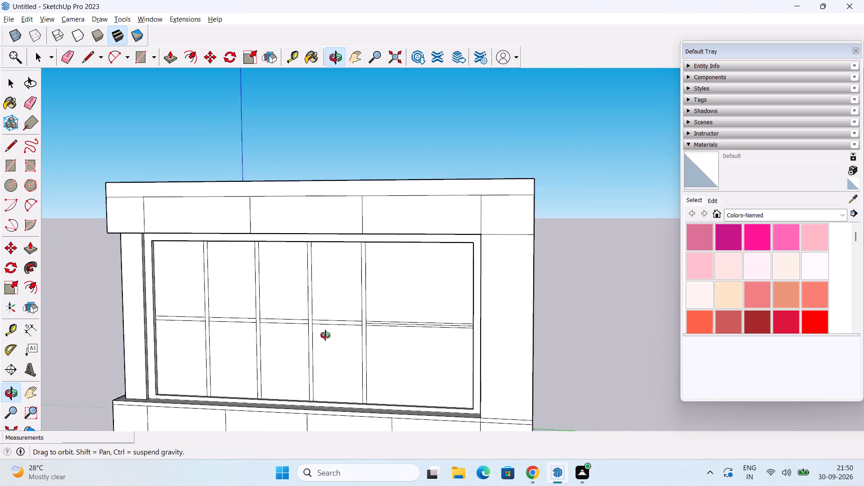
{"action": "middle_click_drag", "start_coordinate": [325, 335], "coordinate": [308, 339]}
{"action": "scroll", "coordinate": [283, 345], "scroll_direction": "up", "scroll_amount": 6}
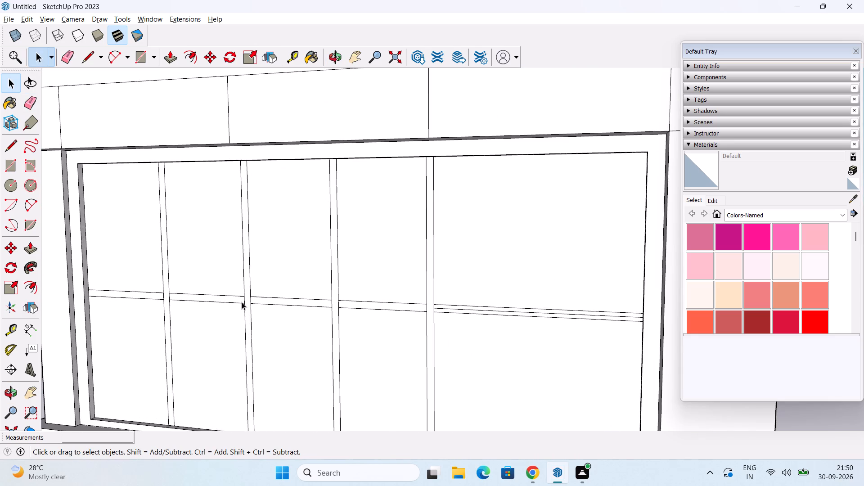
{"action": "key", "text": "p"}
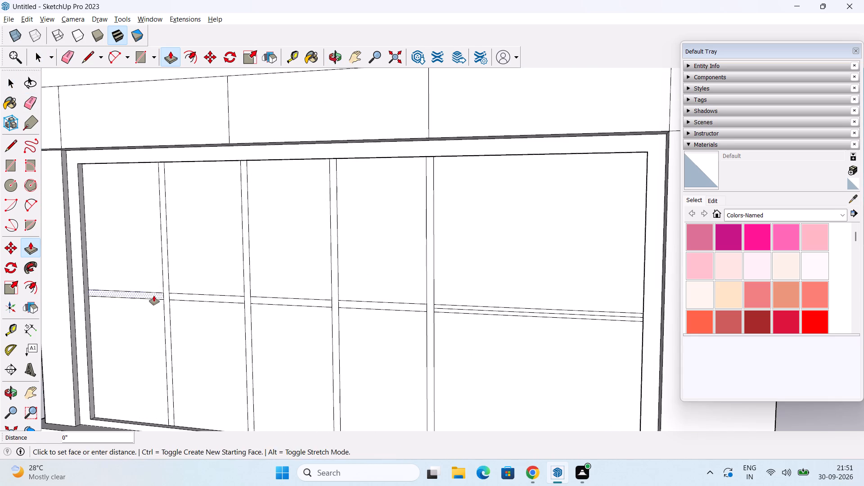
{"action": "double_click", "coordinate": [154, 296]}
{"action": "double_click", "coordinate": [165, 296]}
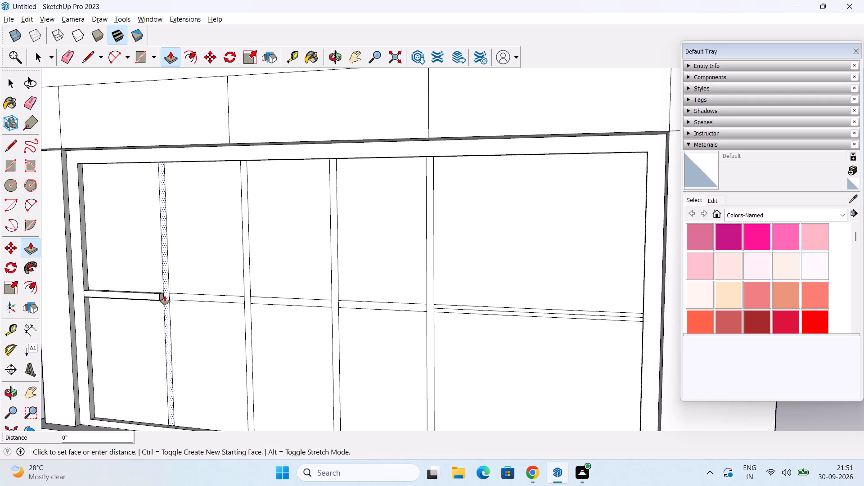
{"action": "double_click", "coordinate": [197, 301]}
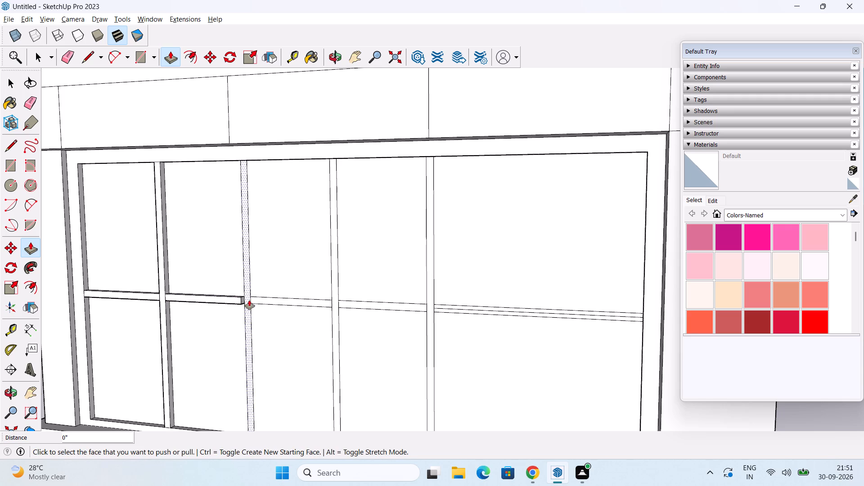
{"action": "double_click", "coordinate": [249, 300]}
Switch to the Fuji window.
{"action": "key", "text": "alt+Tab"}
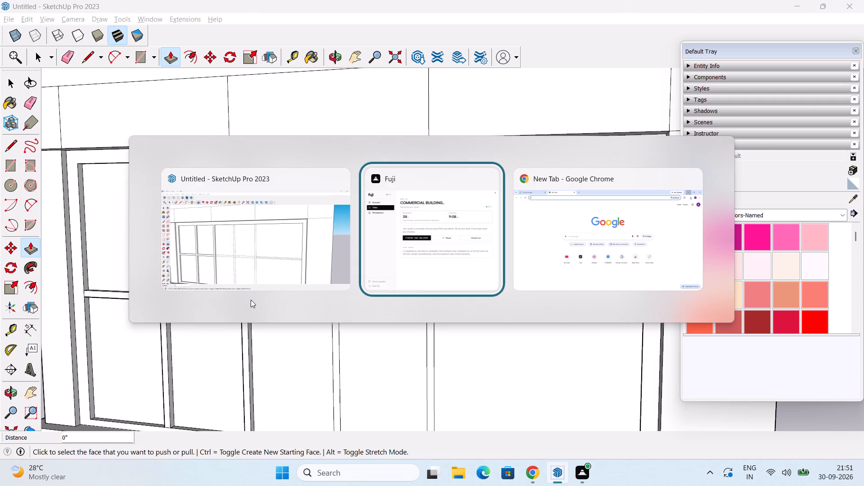
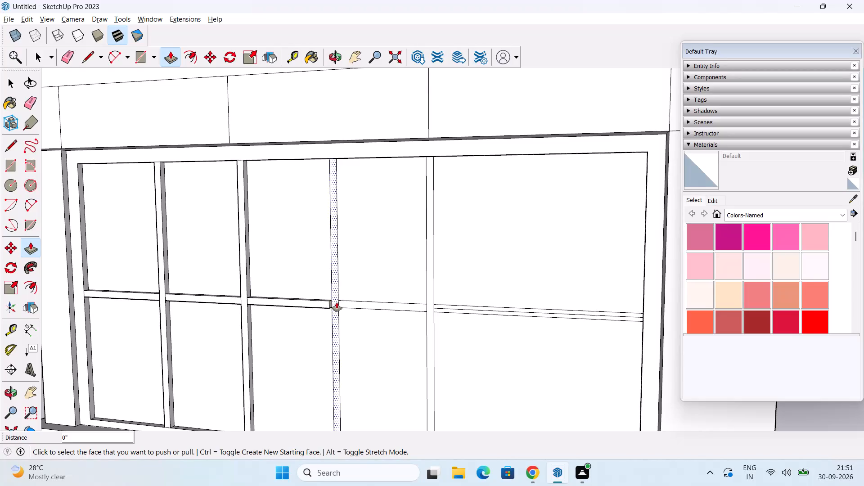
Push/Pull the two remaining flat vertical mullions and the horizontal bar segment between them by 5" to match the window's raised grid.
{"action": "double_click", "coordinate": [337, 302]}
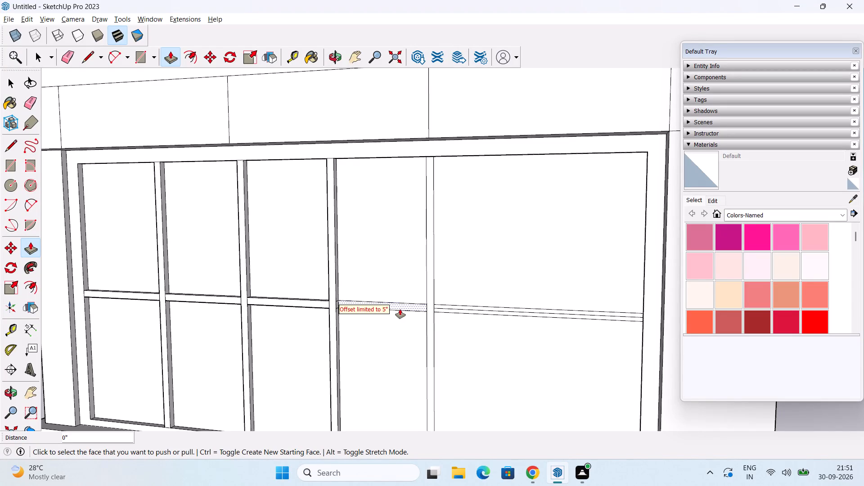
{"action": "double_click", "coordinate": [400, 309]}
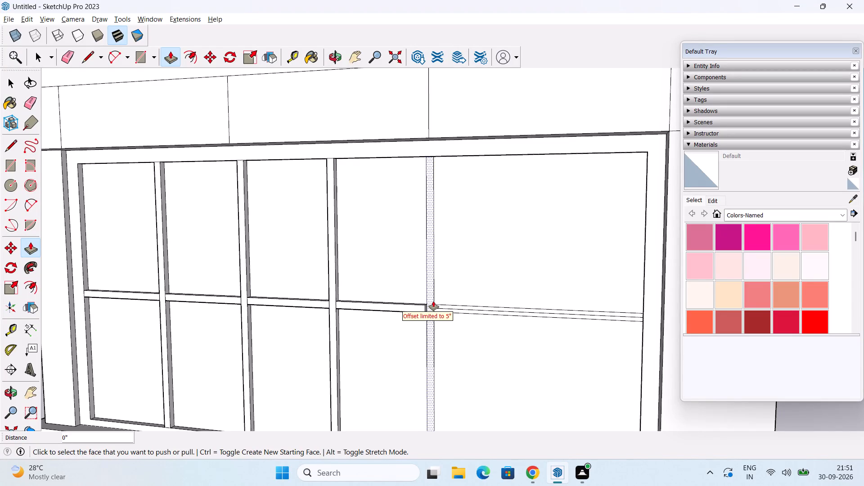
{"action": "double_click", "coordinate": [433, 301]}
{"action": "middle_click_drag", "start_coordinate": [380, 334], "coordinate": [680, 338]}
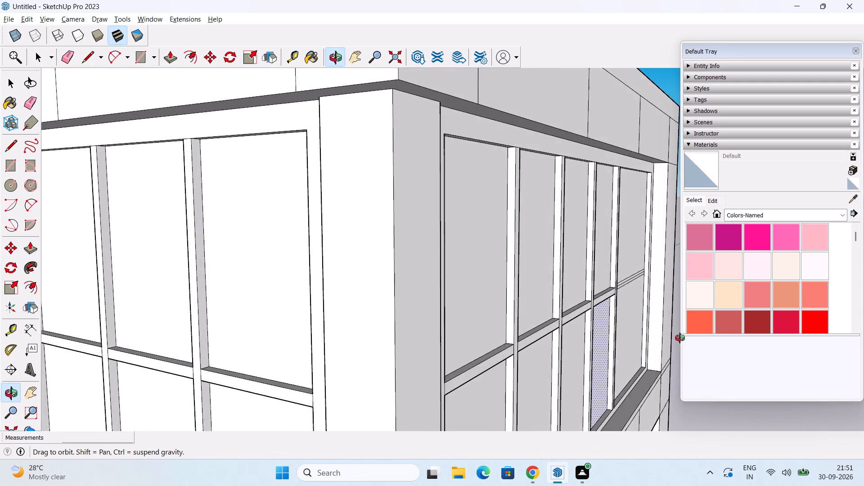
{"action": "middle_click_drag", "start_coordinate": [680, 338], "coordinate": [419, 313]}
{"action": "key", "text": "space"}
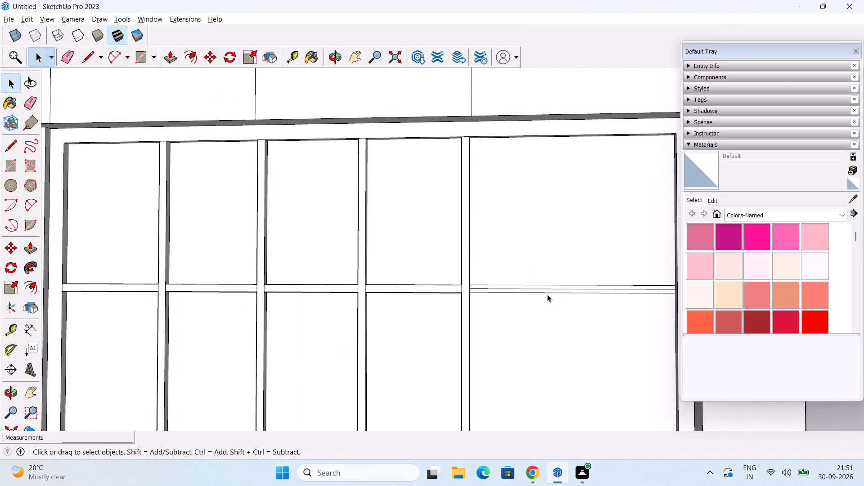
Examine the upper-floor window grids on both facades and the plain ground-floor walls around the building's corner.
{"action": "middle_click_drag", "start_coordinate": [543, 295], "coordinate": [489, 318]}
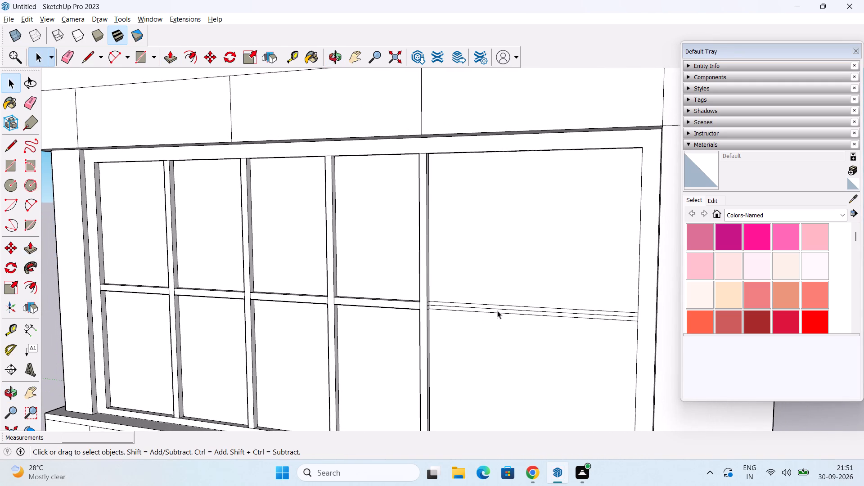
{"action": "middle_click_drag", "start_coordinate": [498, 309], "coordinate": [464, 311]}
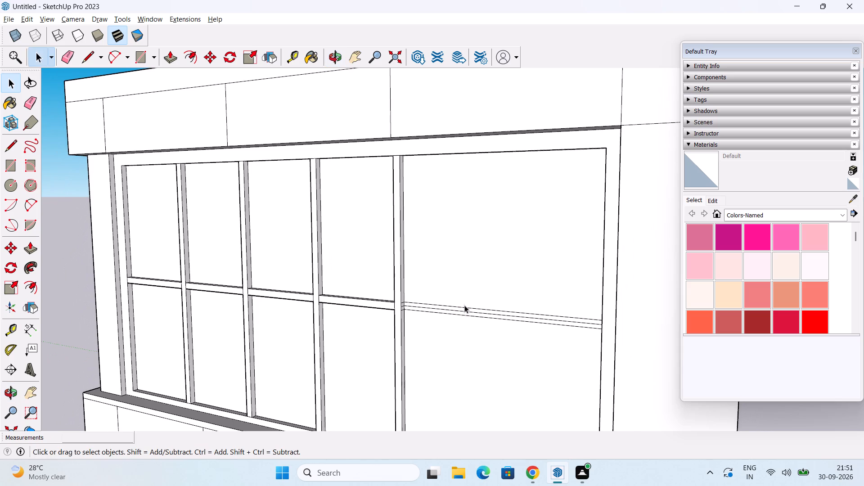
{"action": "scroll", "coordinate": [425, 308], "scroll_direction": "down", "scroll_amount": 2}
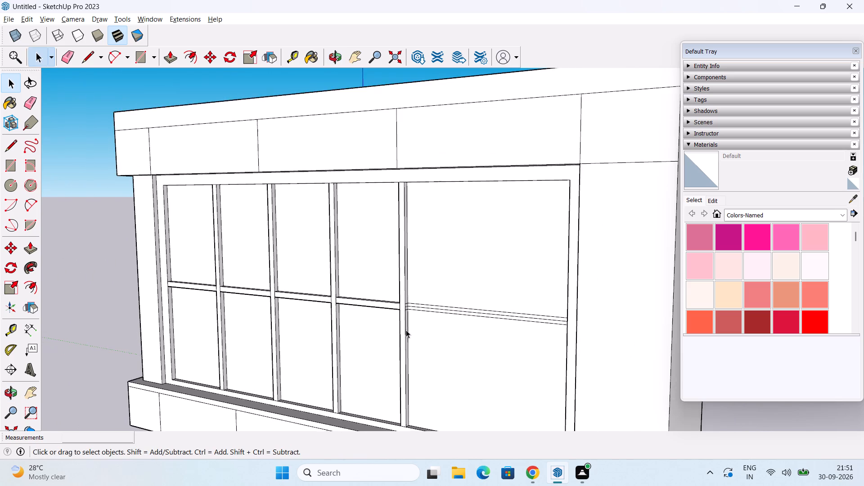
{"action": "scroll", "coordinate": [404, 331], "scroll_direction": "down", "scroll_amount": 1}
{"action": "scroll", "coordinate": [259, 339], "scroll_direction": "down", "scroll_amount": 2}
{"action": "middle_click_drag", "start_coordinate": [260, 338], "coordinate": [378, 334]}
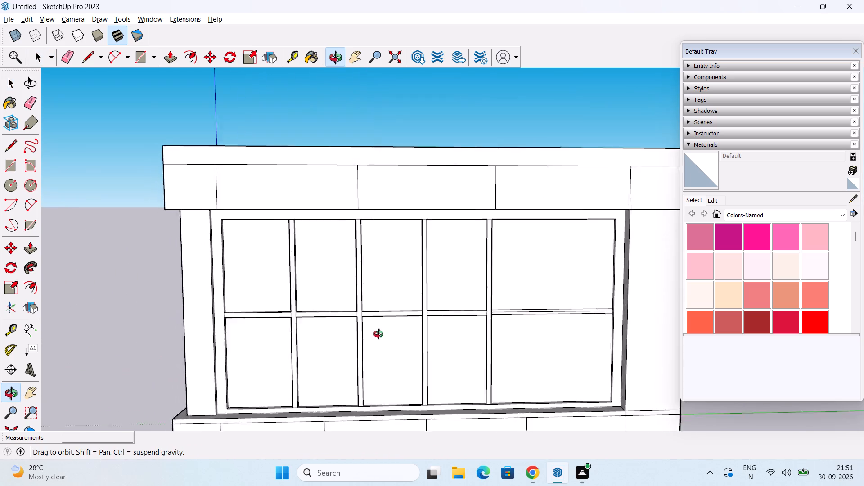
{"action": "middle_click_drag", "start_coordinate": [378, 334], "coordinate": [582, 342]}
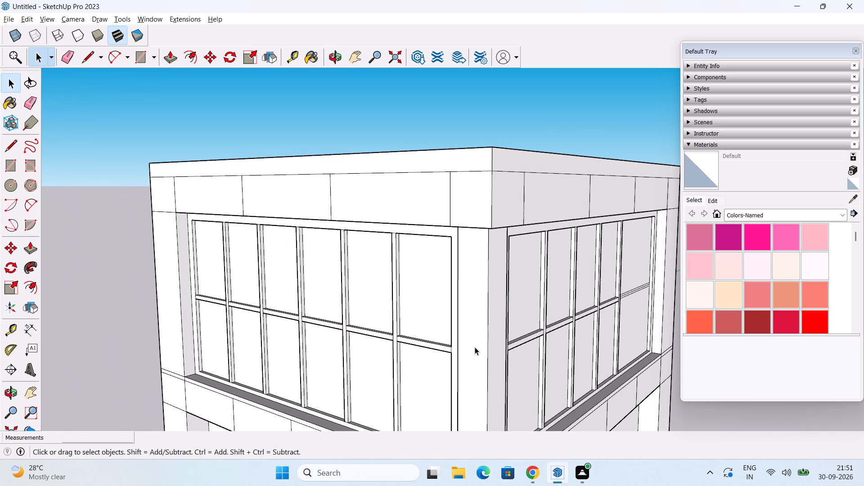
{"action": "scroll", "coordinate": [475, 346], "scroll_direction": "down", "scroll_amount": 2}
{"action": "middle_click_drag", "start_coordinate": [471, 348], "coordinate": [478, 201], "text": "shift"}
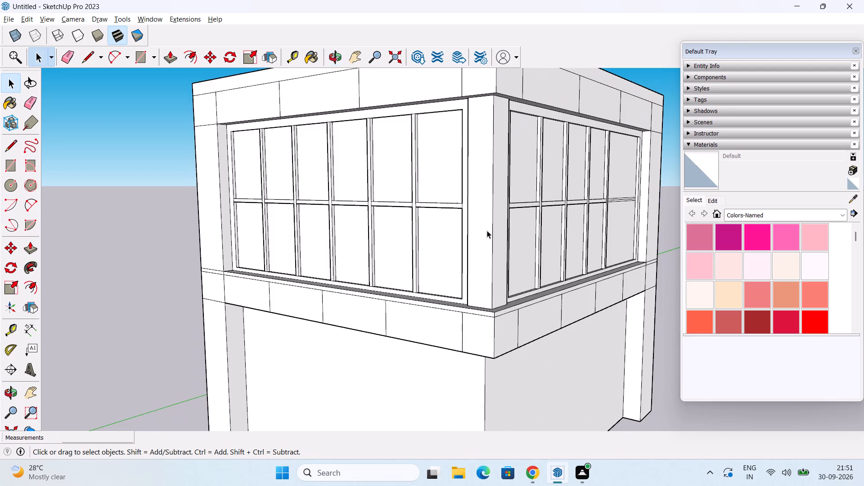
{"action": "scroll", "coordinate": [487, 230], "scroll_direction": "down", "scroll_amount": 2}
{"action": "middle_click_drag", "start_coordinate": [513, 291], "coordinate": [487, 238]}
{"action": "scroll", "coordinate": [488, 238], "scroll_direction": "down", "scroll_amount": 1}
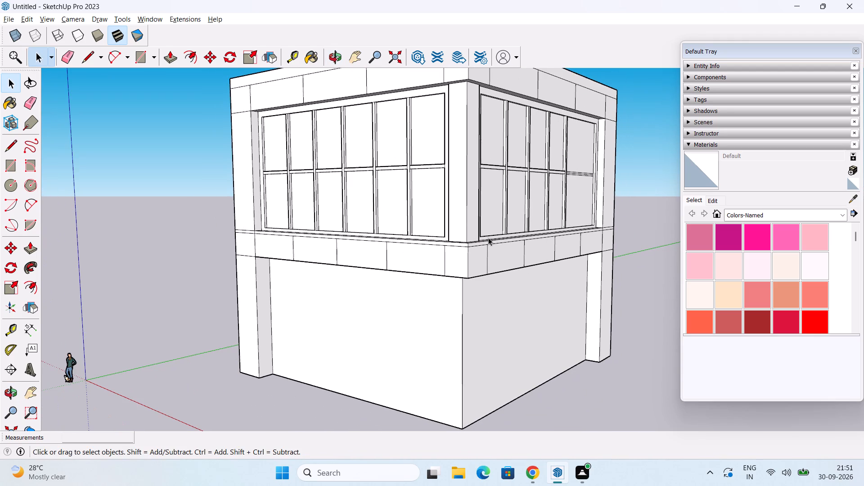
{"action": "scroll", "coordinate": [510, 260], "scroll_direction": "down", "scroll_amount": 1}
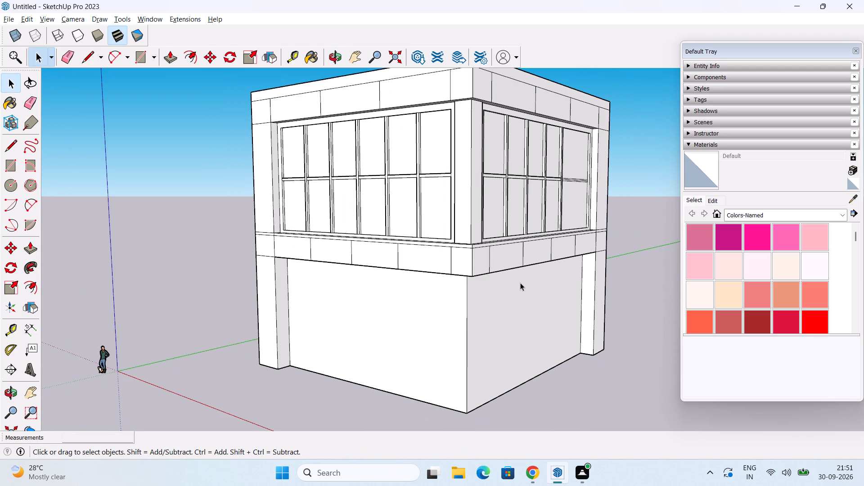
{"action": "middle_click_drag", "start_coordinate": [520, 283], "coordinate": [457, 349]}
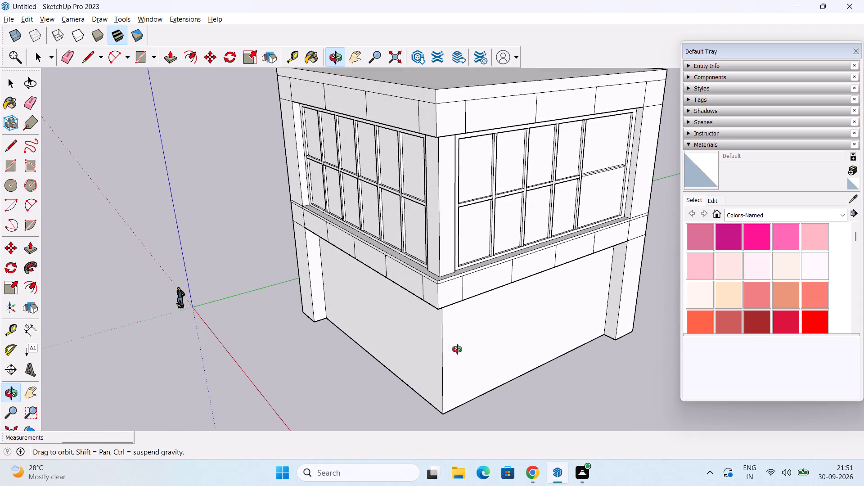
{"action": "middle_click_drag", "start_coordinate": [457, 349], "coordinate": [496, 221]}
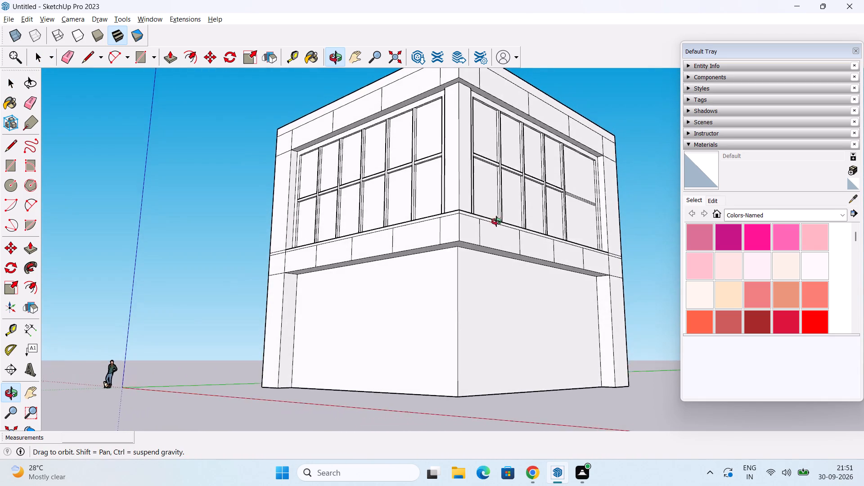
{"action": "middle_click_drag", "start_coordinate": [496, 221], "coordinate": [488, 338]}
{"action": "middle_click_drag", "start_coordinate": [470, 367], "coordinate": [468, 356]}
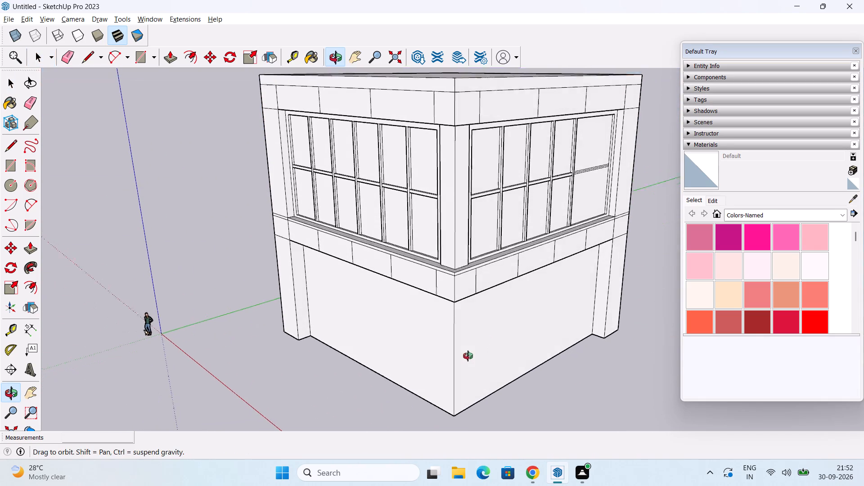
{"action": "middle_click_drag", "start_coordinate": [468, 356], "coordinate": [450, 354]}
{"action": "scroll", "coordinate": [451, 302], "scroll_direction": "up", "scroll_amount": 2}
{"action": "scroll", "coordinate": [464, 355], "scroll_direction": "down", "scroll_amount": 2}
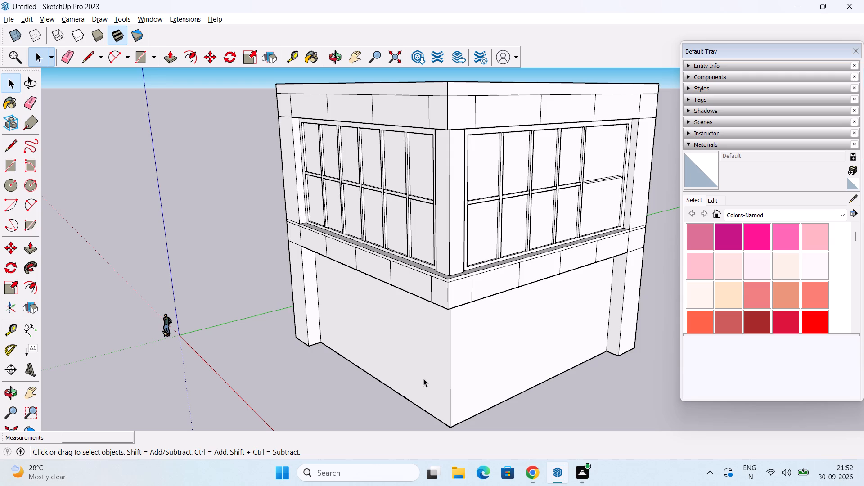
{"action": "middle_click_drag", "start_coordinate": [444, 397], "coordinate": [441, 337]}
{"action": "scroll", "coordinate": [448, 385], "scroll_direction": "up", "scroll_amount": 3}
{"action": "middle_click_drag", "start_coordinate": [448, 385], "coordinate": [459, 418]}
{"action": "scroll", "coordinate": [454, 384], "scroll_direction": "down", "scroll_amount": 1}
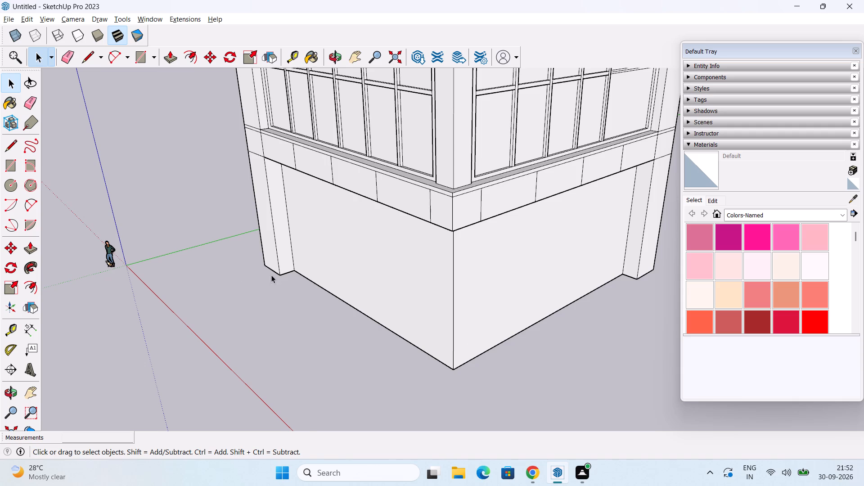
Offset the outlines of both ground-floor wall faces inward by 1' with the Offset tool.
{"action": "scroll", "coordinate": [293, 289], "scroll_direction": "down", "scroll_amount": 1}
{"action": "scroll", "coordinate": [306, 326], "scroll_direction": "down", "scroll_amount": 2}
{"action": "middle_click_drag", "start_coordinate": [306, 328], "coordinate": [397, 291]}
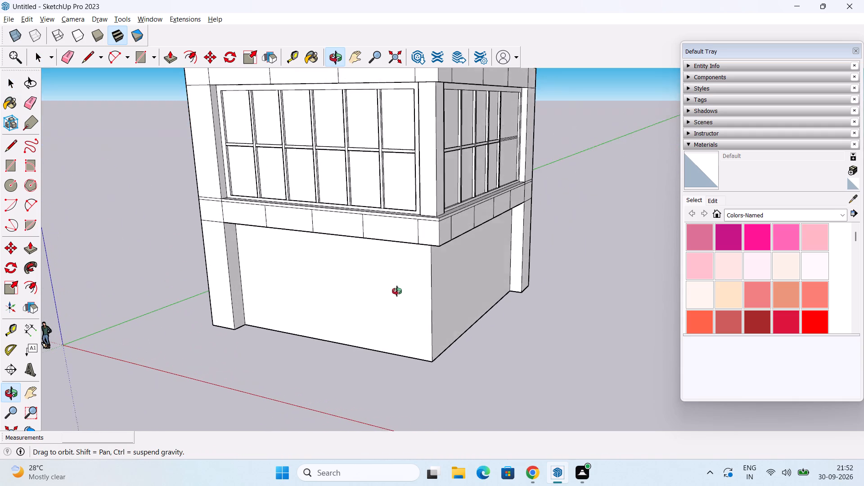
{"action": "middle_click_drag", "start_coordinate": [397, 291], "coordinate": [397, 295]}
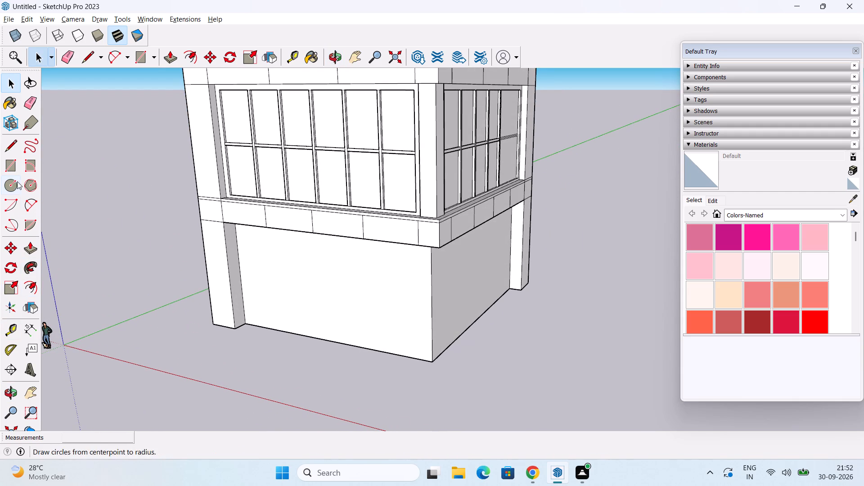
{"action": "left_click", "coordinate": [28, 291]}
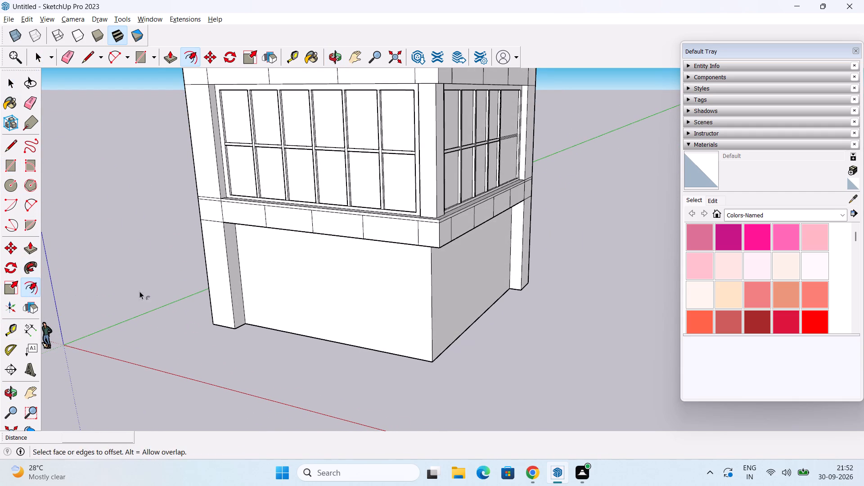
{"action": "left_click", "coordinate": [246, 289]}
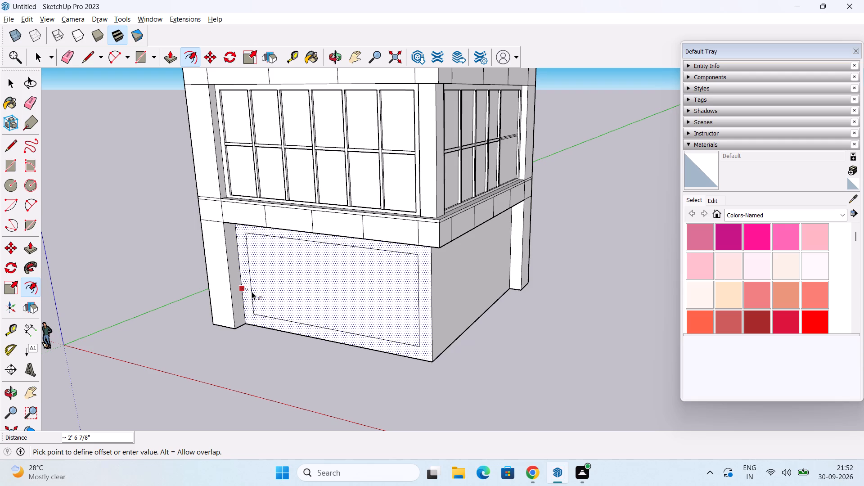
{"action": "type", "text": "1'"}
{"action": "key", "text": "Return"}
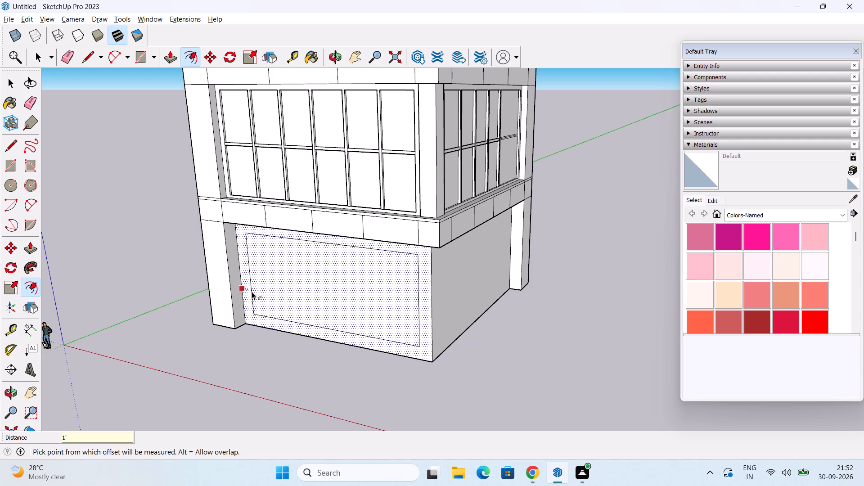
{"action": "double_click", "coordinate": [470, 293]}
{"action": "middle_click_drag", "start_coordinate": [442, 338], "coordinate": [495, 328]}
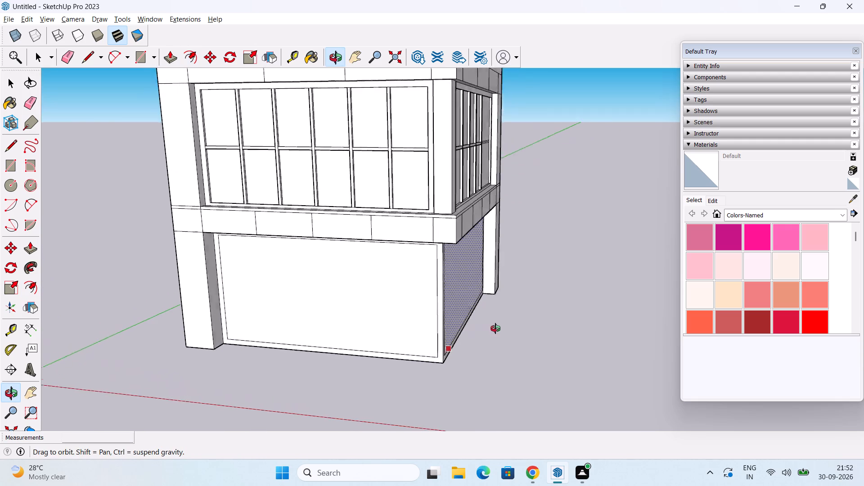
{"action": "middle_click_drag", "start_coordinate": [495, 328], "coordinate": [340, 339]}
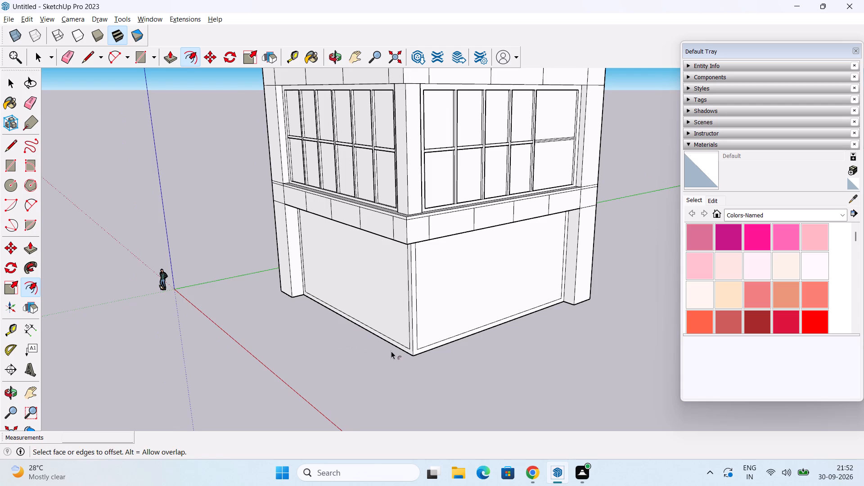
{"action": "middle_click_drag", "start_coordinate": [391, 350], "coordinate": [570, 329]}
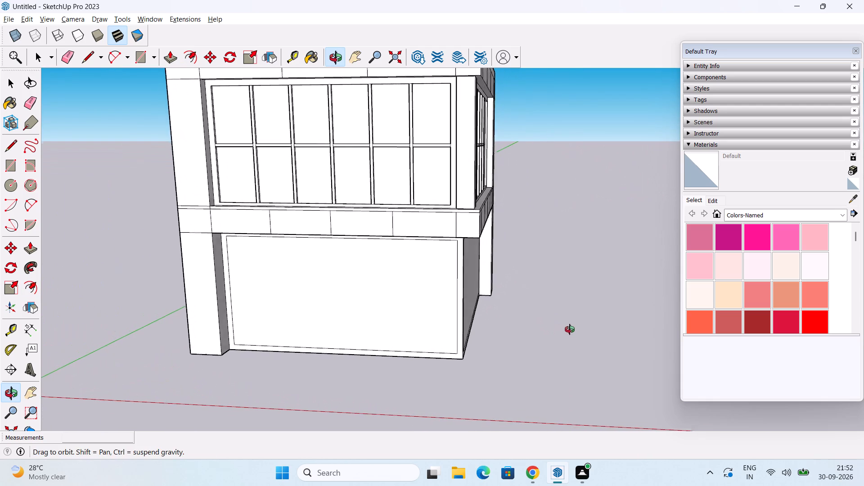
{"action": "middle_click_drag", "start_coordinate": [570, 329], "coordinate": [643, 328]}
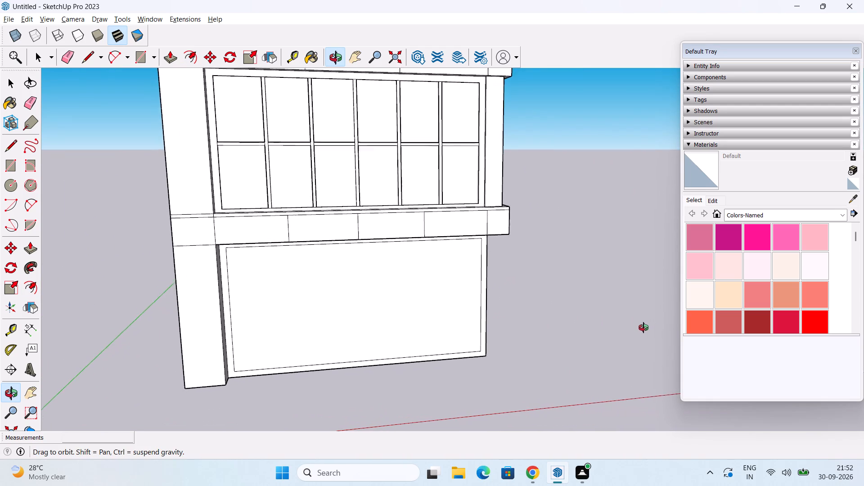
{"action": "middle_click_drag", "start_coordinate": [643, 328], "coordinate": [621, 329]}
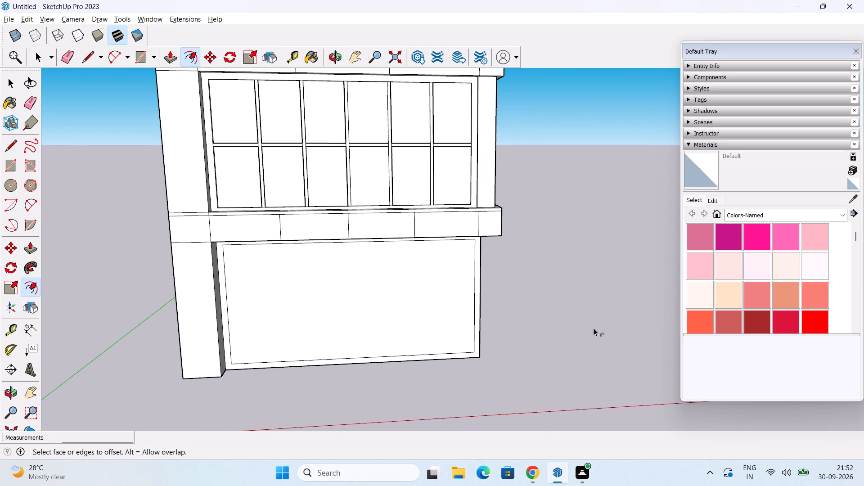
{"action": "key", "text": "space"}
Draw a line about 1' 7/8" long across the window ledge, from the corner post's inner base corner to the ledge's outer edge.
{"action": "middle_click_drag", "start_coordinate": [533, 300], "coordinate": [506, 372]}
{"action": "scroll", "coordinate": [476, 277], "scroll_direction": "up", "scroll_amount": 7}
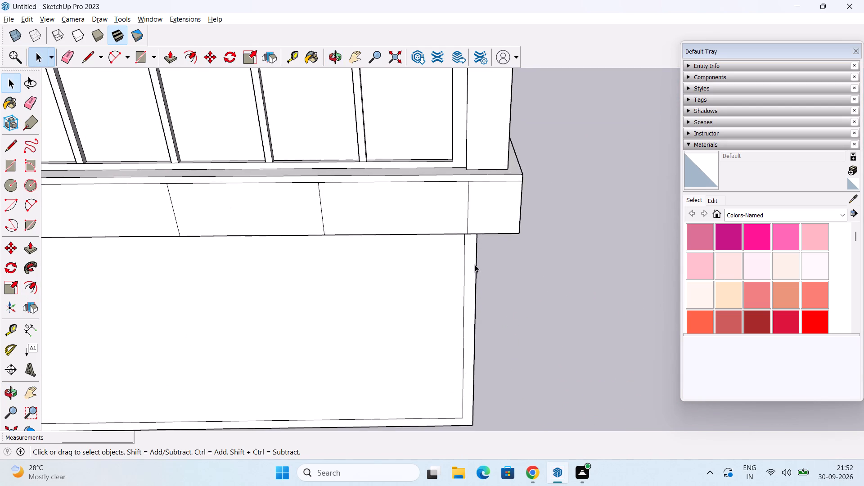
{"action": "middle_click_drag", "start_coordinate": [475, 265], "coordinate": [466, 370]}
{"action": "scroll", "coordinate": [462, 279], "scroll_direction": "up", "scroll_amount": 3}
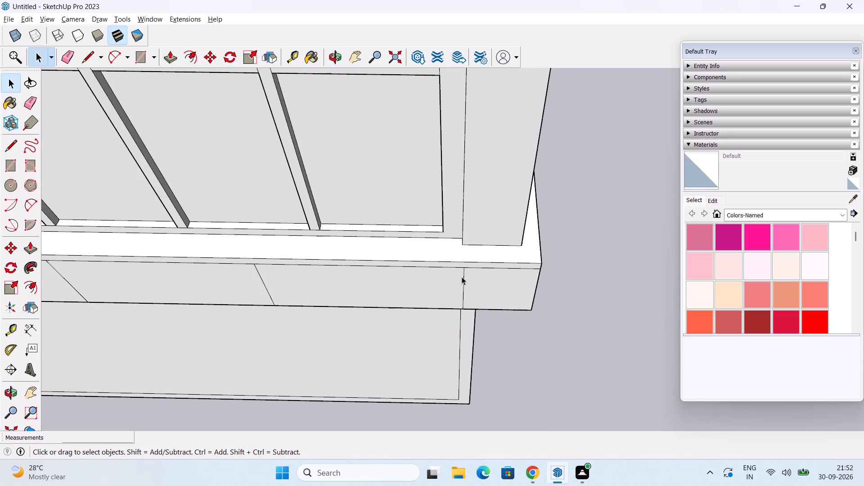
{"action": "middle_click_drag", "start_coordinate": [462, 277], "coordinate": [462, 268]}
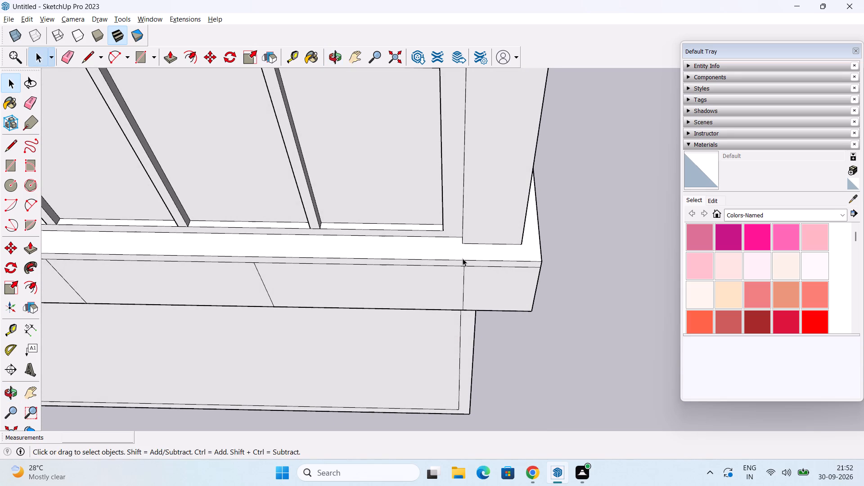
{"action": "middle_click_drag", "start_coordinate": [463, 257], "coordinate": [468, 292]}
{"action": "scroll", "coordinate": [470, 258], "scroll_direction": "up", "scroll_amount": 3}
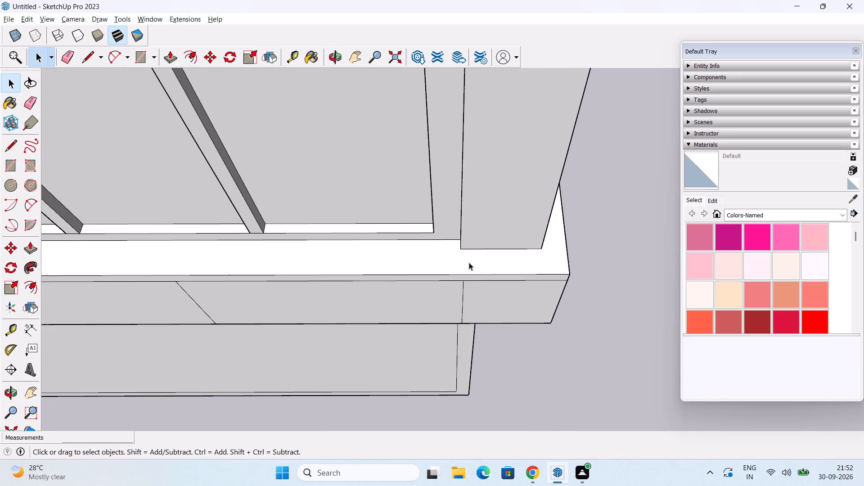
{"action": "middle_click_drag", "start_coordinate": [459, 275], "coordinate": [485, 283]}
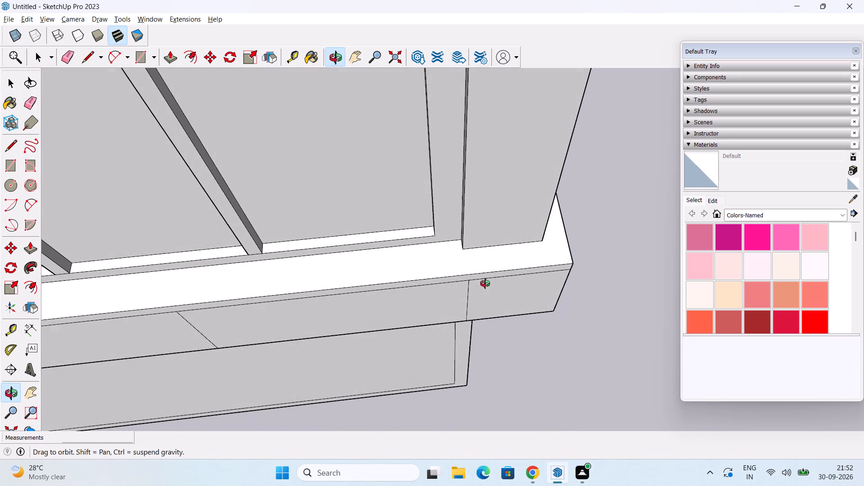
{"action": "middle_click_drag", "start_coordinate": [485, 283], "coordinate": [485, 284]}
{"action": "key", "text": "l"}
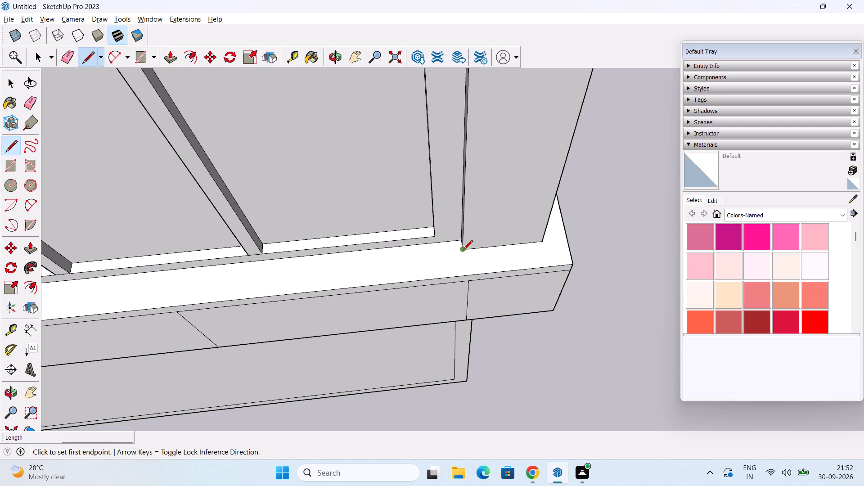
{"action": "left_click", "coordinate": [463, 250]}
{"action": "left_click", "coordinate": [470, 276]}
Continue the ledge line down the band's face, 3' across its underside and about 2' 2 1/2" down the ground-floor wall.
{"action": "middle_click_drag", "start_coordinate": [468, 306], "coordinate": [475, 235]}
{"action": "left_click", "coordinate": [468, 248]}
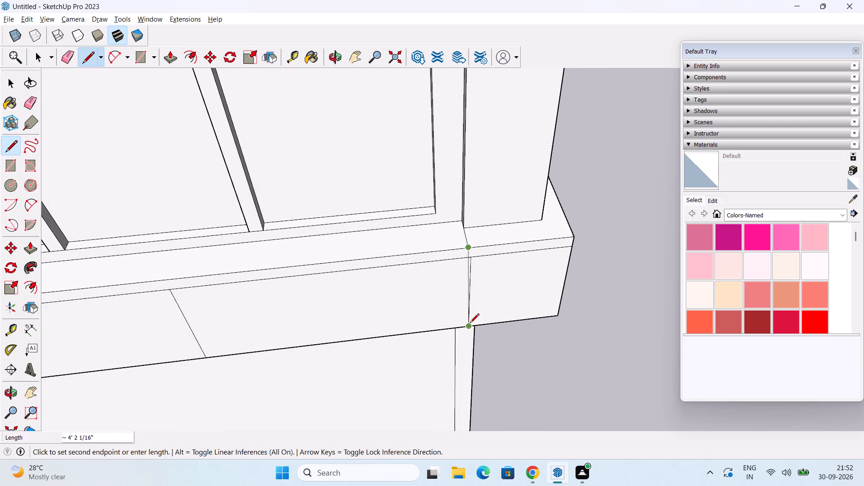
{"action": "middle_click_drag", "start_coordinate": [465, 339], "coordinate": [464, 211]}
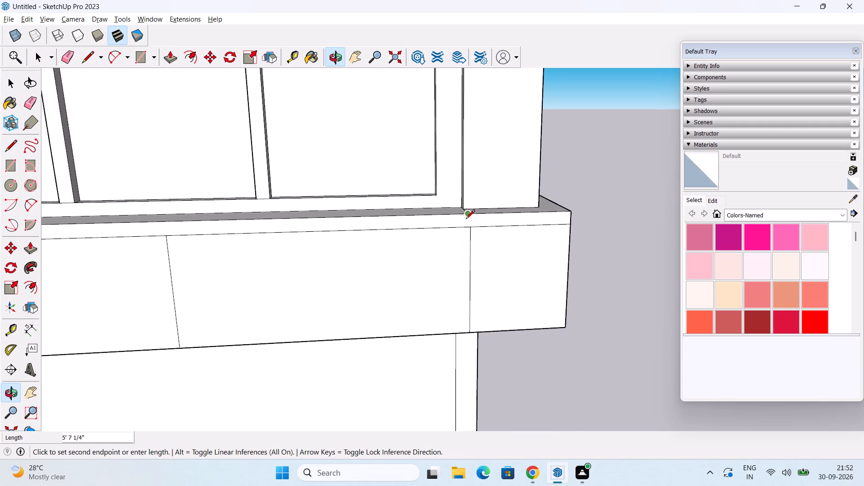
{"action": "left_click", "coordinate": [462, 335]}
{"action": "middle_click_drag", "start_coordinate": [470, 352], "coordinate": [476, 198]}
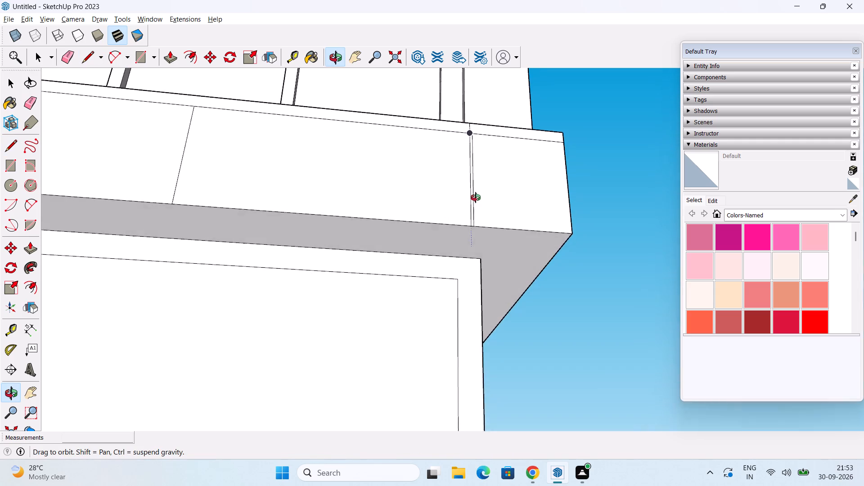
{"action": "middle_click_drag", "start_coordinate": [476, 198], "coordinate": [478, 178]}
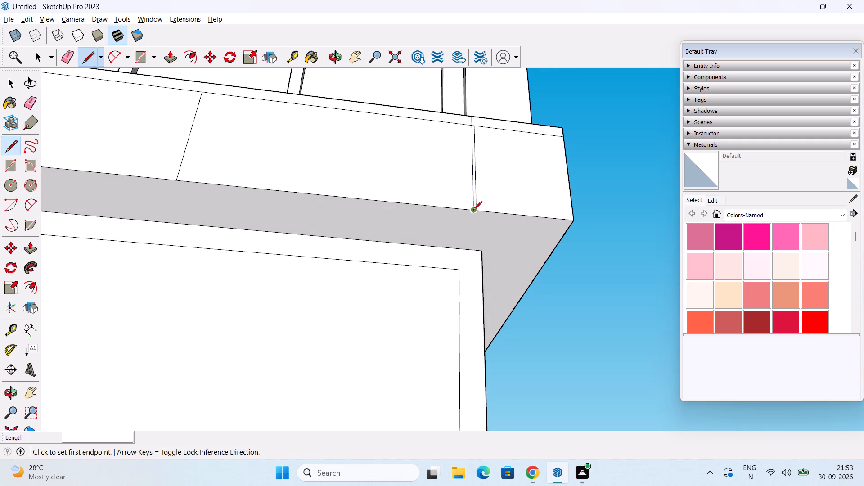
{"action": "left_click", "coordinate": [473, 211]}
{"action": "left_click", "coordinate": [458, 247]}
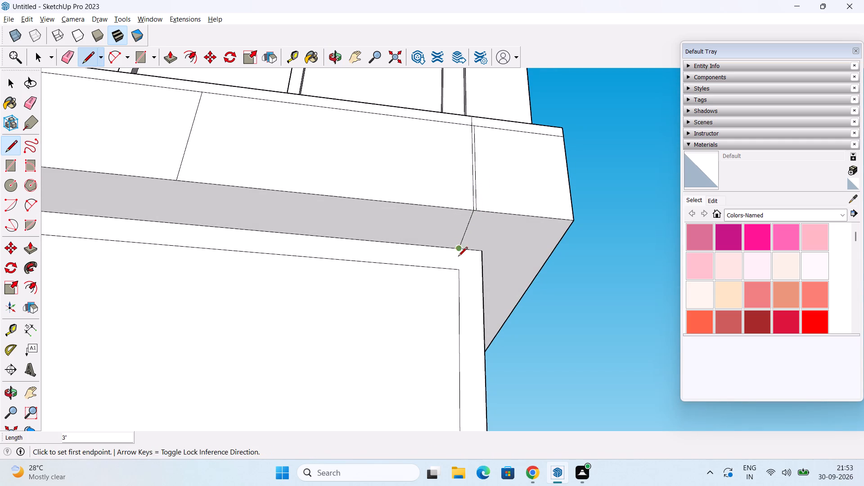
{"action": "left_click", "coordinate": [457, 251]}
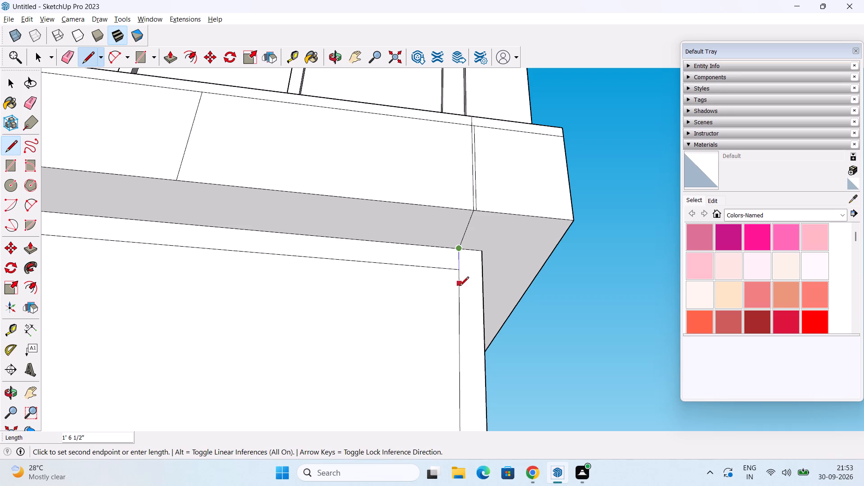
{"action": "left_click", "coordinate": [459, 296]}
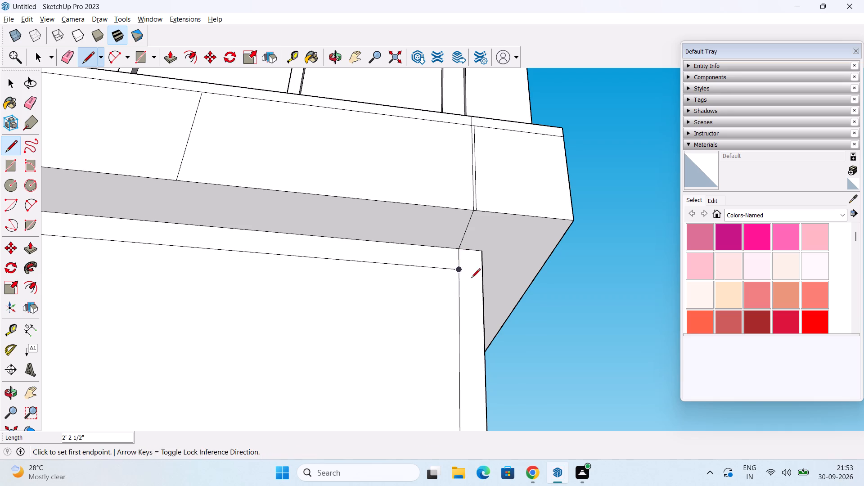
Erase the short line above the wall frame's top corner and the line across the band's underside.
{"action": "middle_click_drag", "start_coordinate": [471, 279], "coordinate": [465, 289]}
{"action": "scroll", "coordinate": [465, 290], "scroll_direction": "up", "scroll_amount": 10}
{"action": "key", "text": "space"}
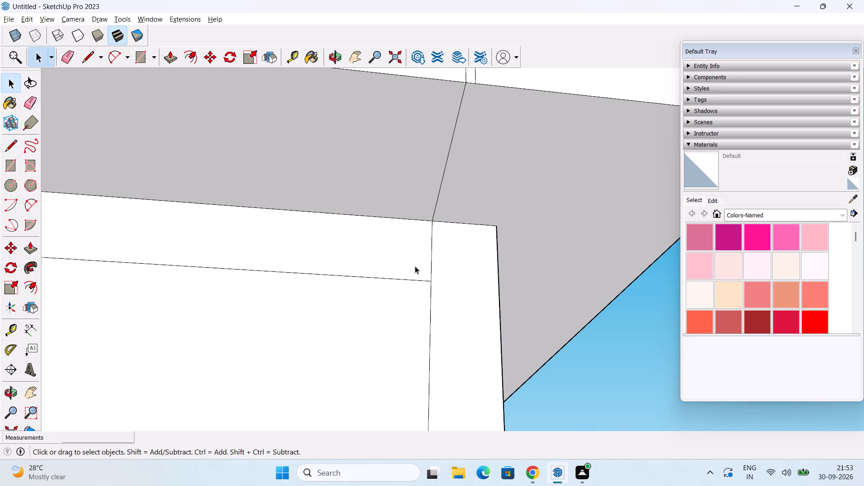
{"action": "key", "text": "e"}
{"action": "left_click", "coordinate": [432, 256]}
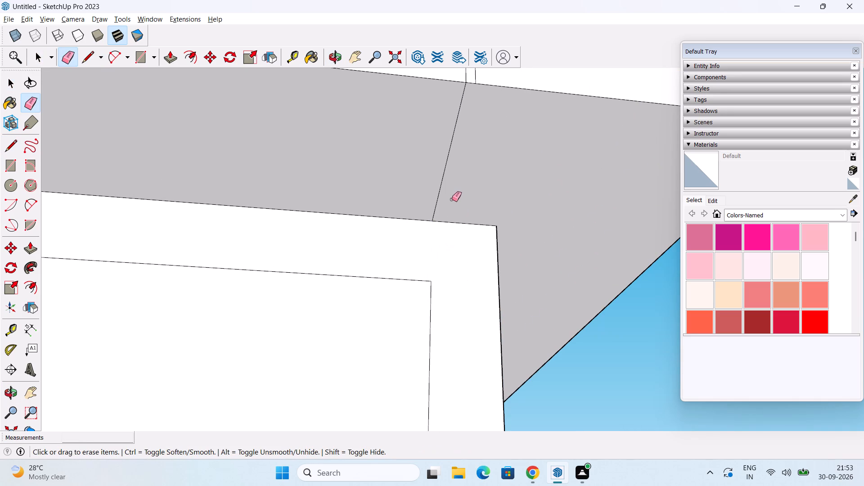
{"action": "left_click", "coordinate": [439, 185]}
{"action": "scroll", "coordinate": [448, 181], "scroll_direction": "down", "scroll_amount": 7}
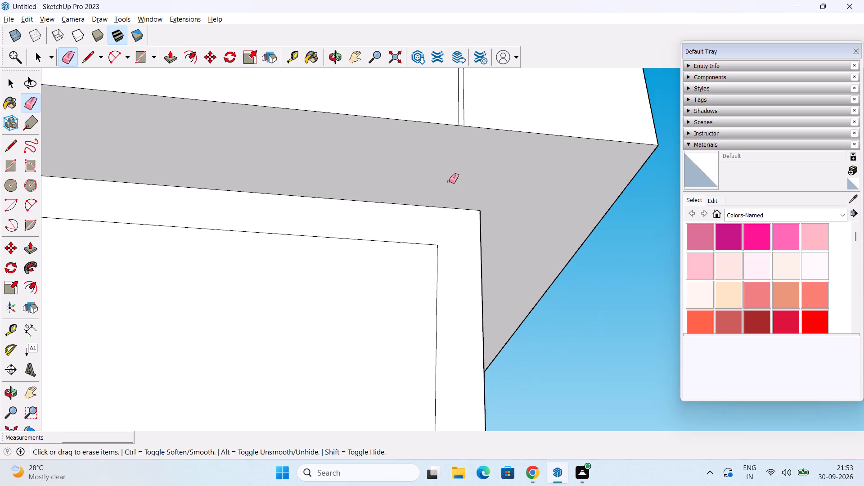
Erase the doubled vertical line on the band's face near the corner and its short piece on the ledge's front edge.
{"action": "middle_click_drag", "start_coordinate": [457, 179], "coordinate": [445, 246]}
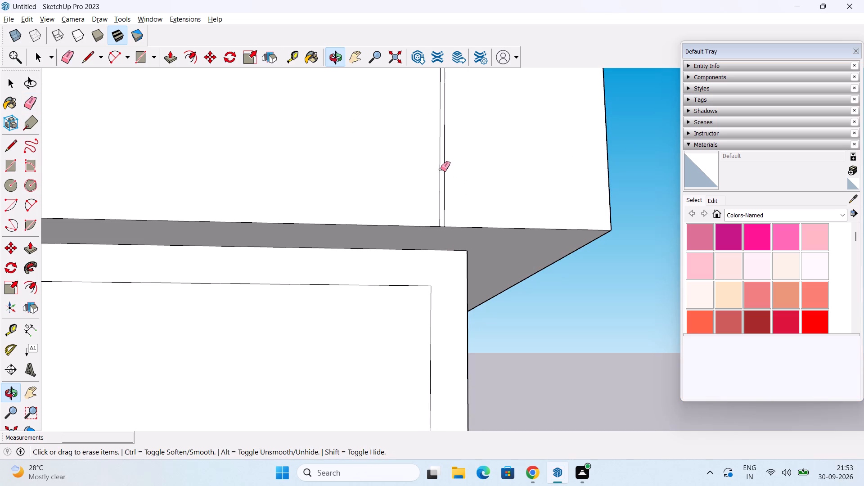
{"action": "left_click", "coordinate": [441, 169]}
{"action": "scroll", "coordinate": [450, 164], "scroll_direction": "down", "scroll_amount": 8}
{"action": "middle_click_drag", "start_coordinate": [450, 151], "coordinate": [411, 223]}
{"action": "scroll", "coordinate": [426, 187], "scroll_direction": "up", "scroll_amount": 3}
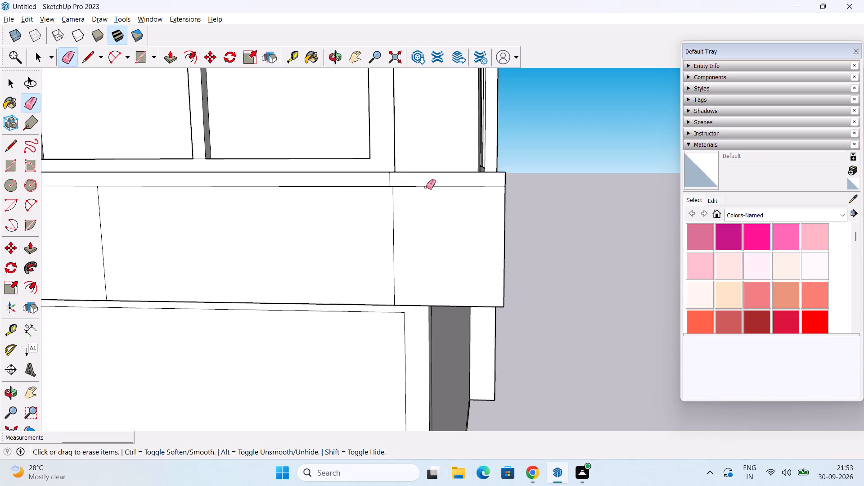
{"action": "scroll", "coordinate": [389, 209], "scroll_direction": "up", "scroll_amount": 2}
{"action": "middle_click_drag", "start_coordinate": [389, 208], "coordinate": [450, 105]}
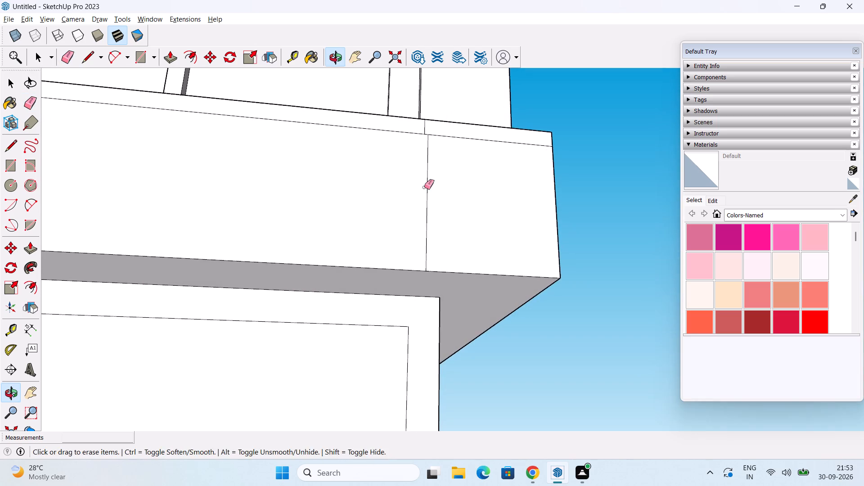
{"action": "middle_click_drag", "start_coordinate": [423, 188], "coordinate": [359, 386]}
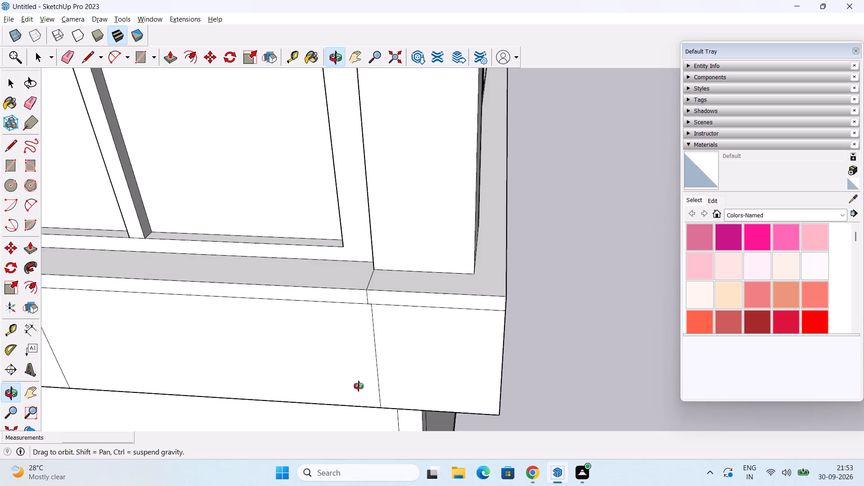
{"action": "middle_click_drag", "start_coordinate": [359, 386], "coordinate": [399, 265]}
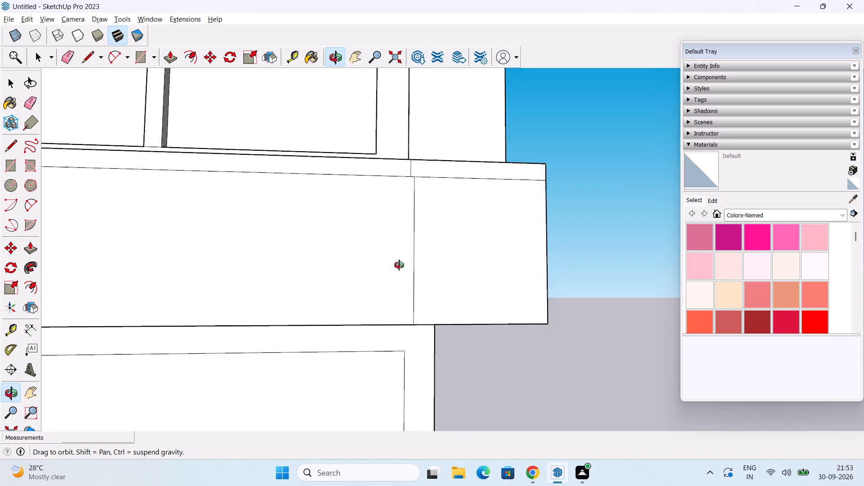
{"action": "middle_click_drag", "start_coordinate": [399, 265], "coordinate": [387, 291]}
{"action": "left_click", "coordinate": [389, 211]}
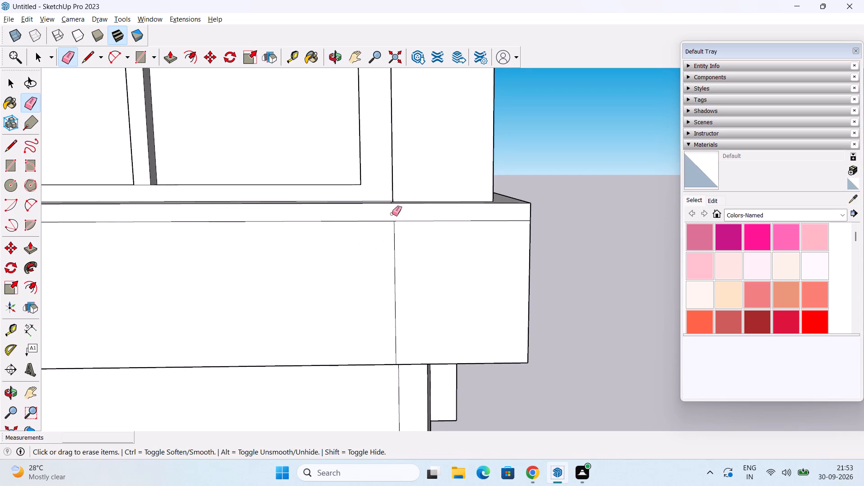
Erase the short line across the top of the window ledge at the corner post's base.
{"action": "middle_click_drag", "start_coordinate": [396, 244], "coordinate": [370, 366]}
{"action": "scroll", "coordinate": [389, 303], "scroll_direction": "up", "scroll_amount": 2}
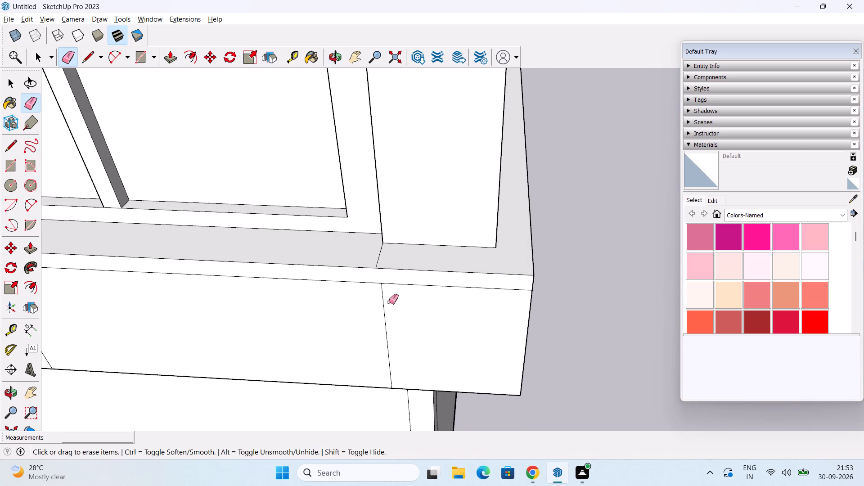
{"action": "left_click", "coordinate": [380, 250]}
{"action": "scroll", "coordinate": [419, 302], "scroll_direction": "down", "scroll_amount": 2}
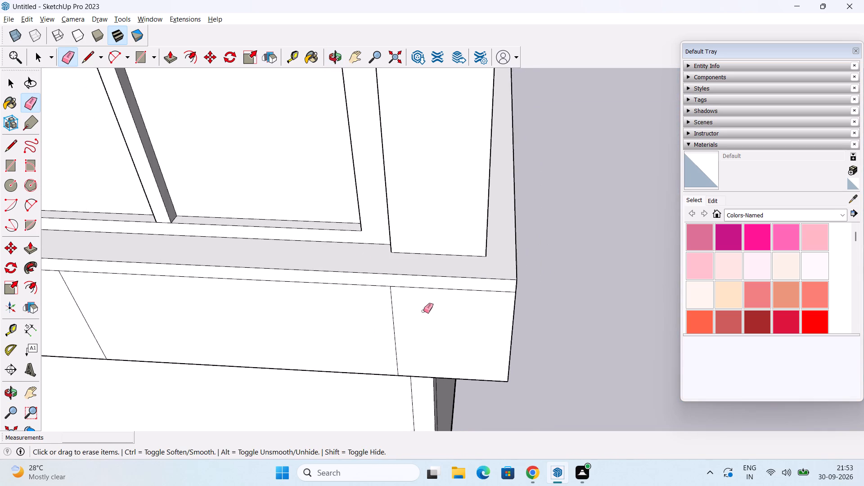
{"action": "scroll", "coordinate": [423, 311], "scroll_direction": "down", "scroll_amount": 4}
{"action": "middle_click_drag", "start_coordinate": [455, 371], "coordinate": [522, 176]}
{"action": "key", "text": "space"}
Examine both facades around the building's corner, from the upper window grids down to the ground-floor wall frames.
{"action": "scroll", "coordinate": [481, 309], "scroll_direction": "down", "scroll_amount": 3}
{"action": "middle_click_drag", "start_coordinate": [468, 360], "coordinate": [377, 347]}
{"action": "scroll", "coordinate": [378, 346], "scroll_direction": "down", "scroll_amount": 7}
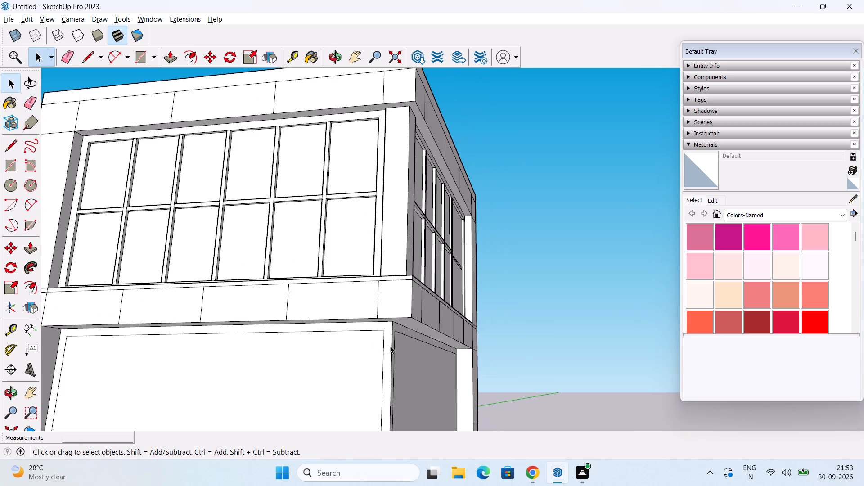
{"action": "middle_click_drag", "start_coordinate": [396, 352], "coordinate": [427, 248]}
{"action": "scroll", "coordinate": [427, 248], "scroll_direction": "down", "scroll_amount": 3}
{"action": "middle_click_drag", "start_coordinate": [427, 274], "coordinate": [421, 359]}
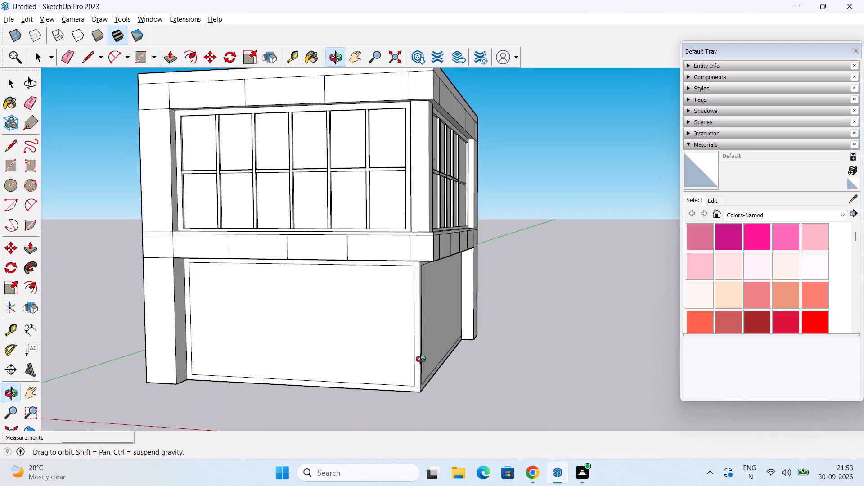
{"action": "middle_click_drag", "start_coordinate": [421, 359], "coordinate": [412, 429]}
{"action": "middle_click_drag", "start_coordinate": [412, 409], "coordinate": [465, 394]}
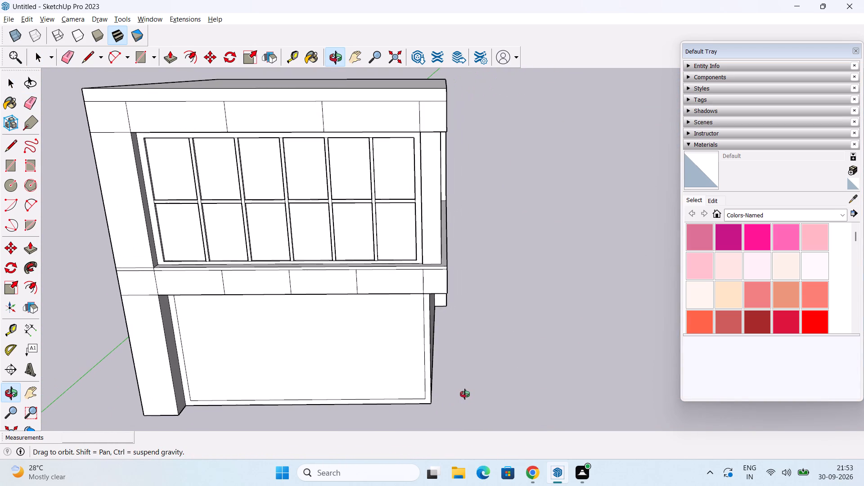
{"action": "middle_click_drag", "start_coordinate": [465, 394], "coordinate": [465, 390]}
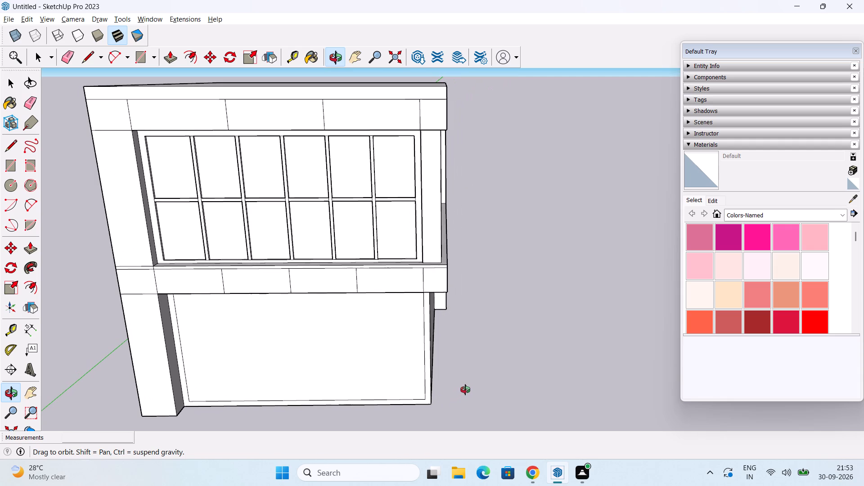
{"action": "middle_click_drag", "start_coordinate": [465, 390], "coordinate": [396, 398]}
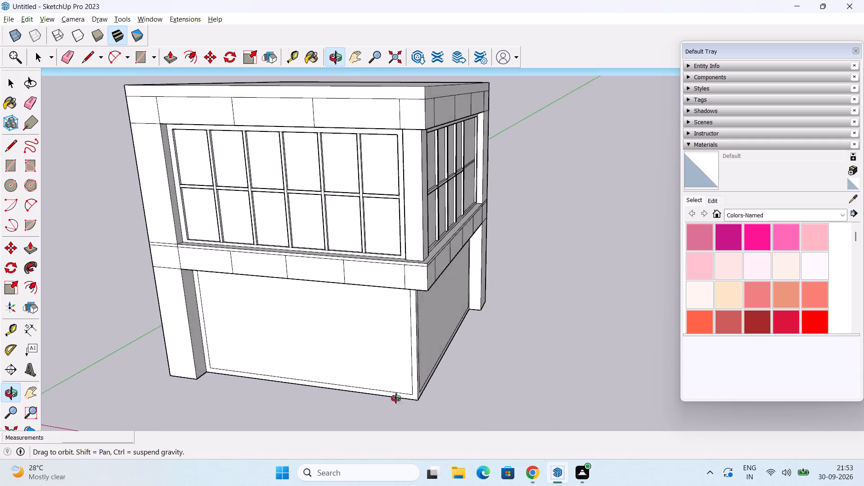
{"action": "middle_click_drag", "start_coordinate": [396, 398], "coordinate": [373, 419]}
Draw a 1' vertical line from each ground-floor wall frame's bottom inner corner beside the building corner down to the base edge.
{"action": "scroll", "coordinate": [414, 395], "scroll_direction": "up", "scroll_amount": 10}
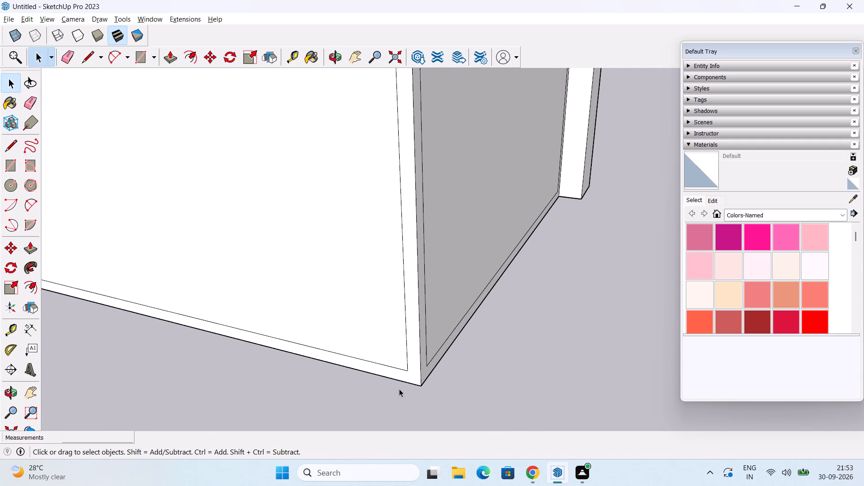
{"action": "key", "text": "l"}
{"action": "left_click", "coordinate": [407, 371]}
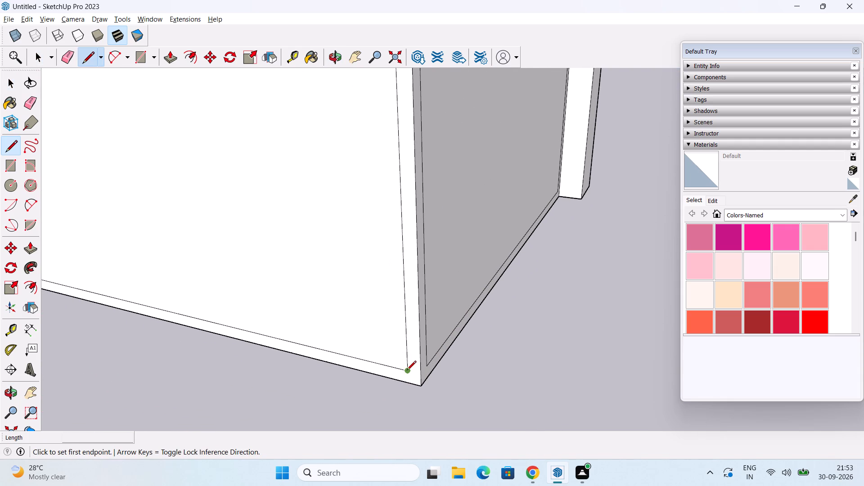
{"action": "left_click", "coordinate": [408, 384]}
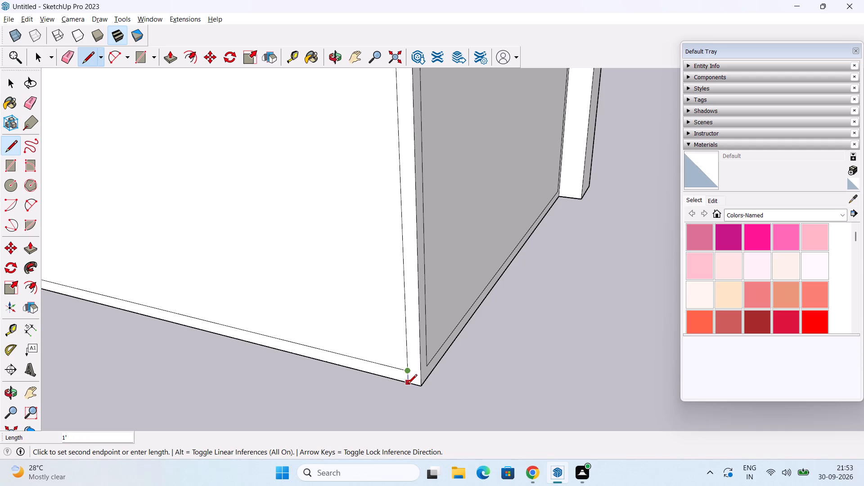
{"action": "left_click", "coordinate": [427, 368]}
{"action": "left_click", "coordinate": [431, 378]}
{"action": "key", "text": "space"}
Draw connected lines at the corner's foot: 10" along the front wall's base, 10" outward, and about 3' 6" parallel to that wall.
{"action": "scroll", "coordinate": [410, 397], "scroll_direction": "down", "scroll_amount": 1}
{"action": "middle_click_drag", "start_coordinate": [410, 397], "coordinate": [394, 414]}
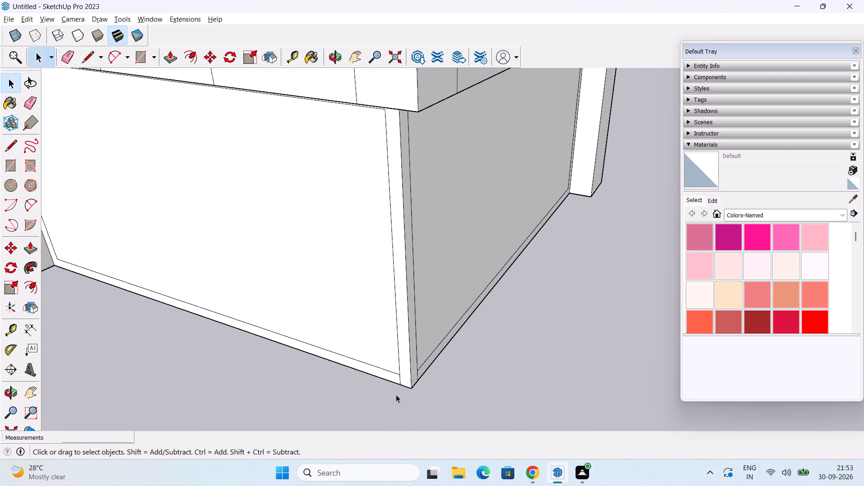
{"action": "scroll", "coordinate": [396, 394], "scroll_direction": "up", "scroll_amount": 5}
{"action": "key", "text": "l"}
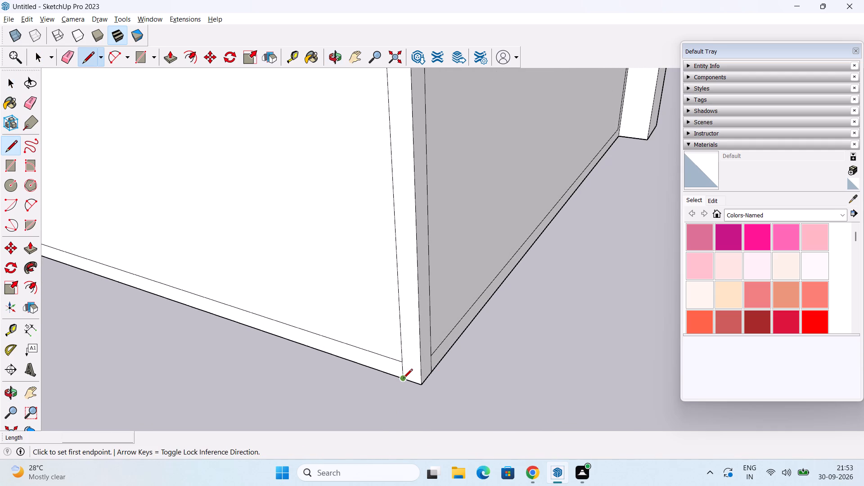
{"action": "left_click", "coordinate": [403, 379]}
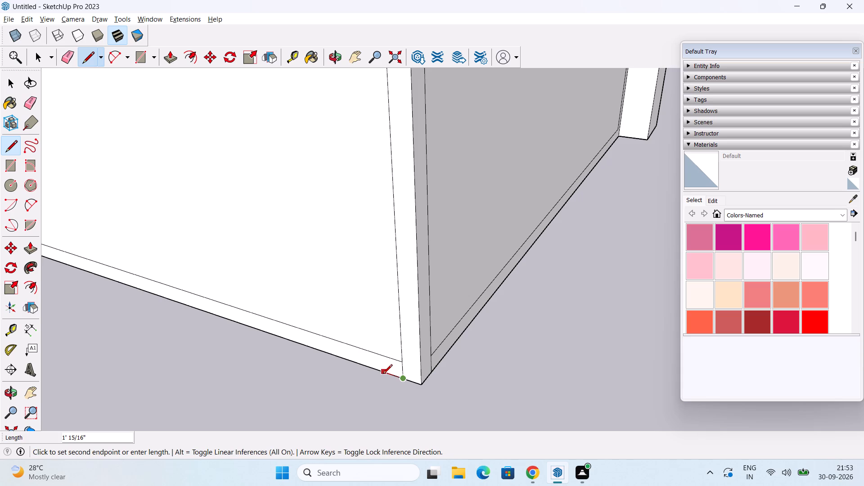
{"action": "type", "text": "10\""}
{"action": "key", "text": "Return"}
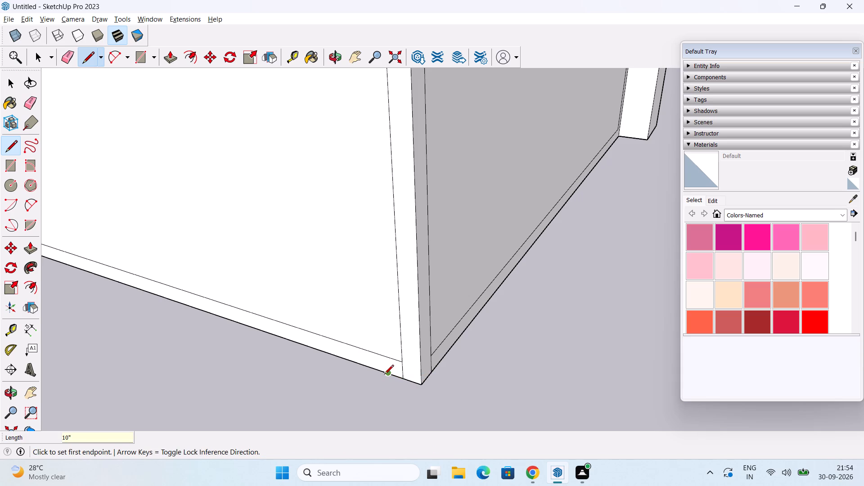
{"action": "left_click", "coordinate": [384, 375]}
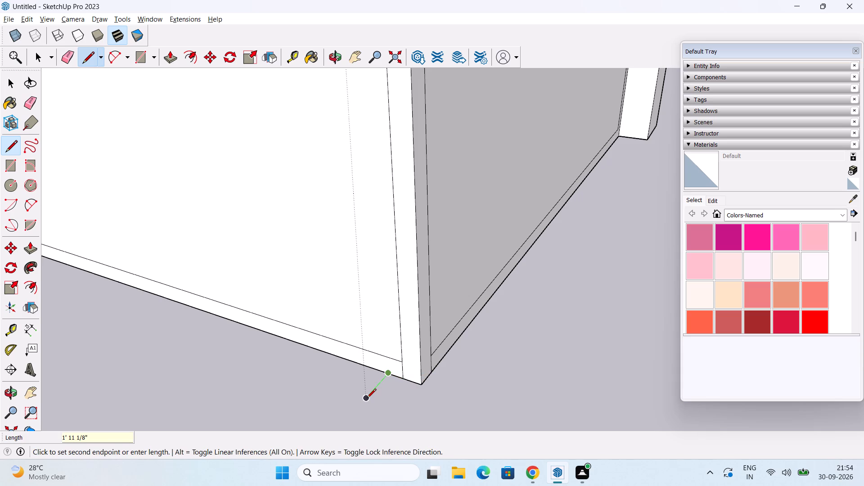
{"action": "type", "text": "10\""}
{"action": "key", "text": "Return"}
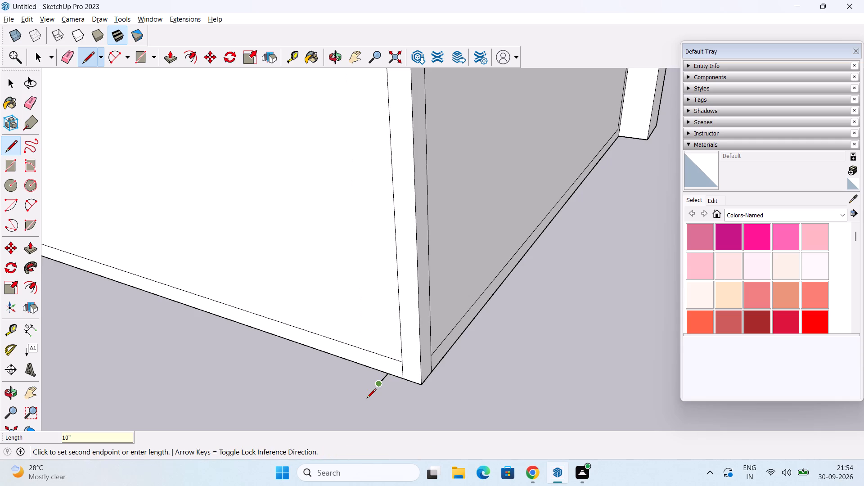
{"action": "left_click", "coordinate": [448, 409]}
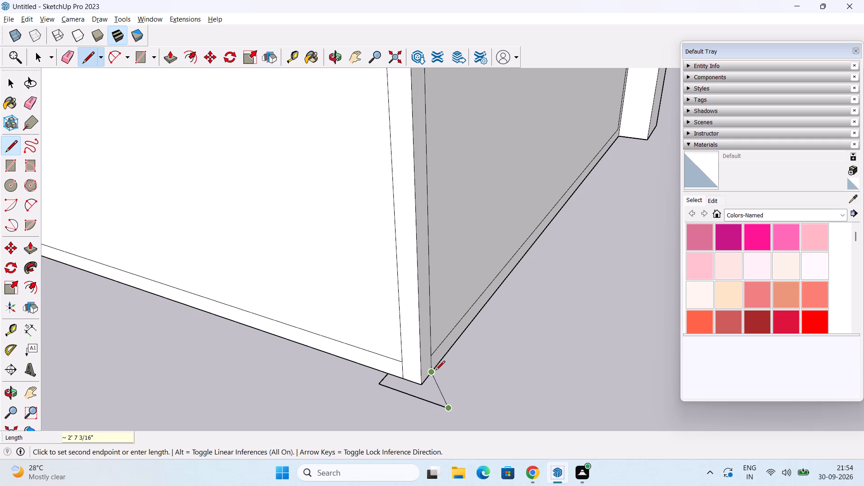
{"action": "key", "text": "Escape"}
Close the column outline with a 10" line outward from the side wall's base and a line from its end across the outer line.
{"action": "left_click", "coordinate": [435, 372]}
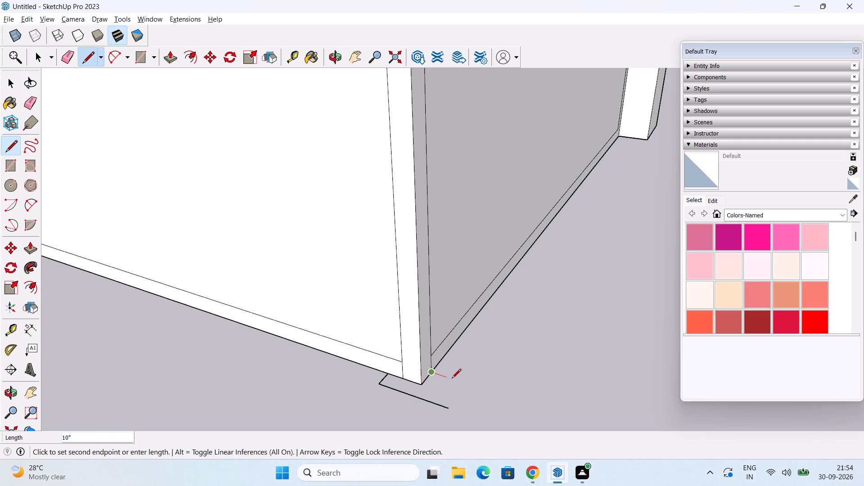
{"action": "type", "text": "10\""}
{"action": "key", "text": "Return"}
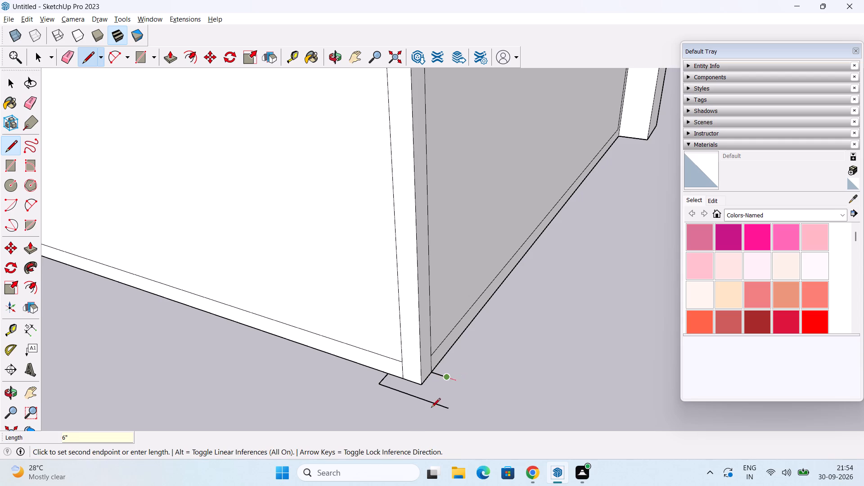
{"action": "left_click", "coordinate": [409, 427]}
{"action": "key", "text": "space"}
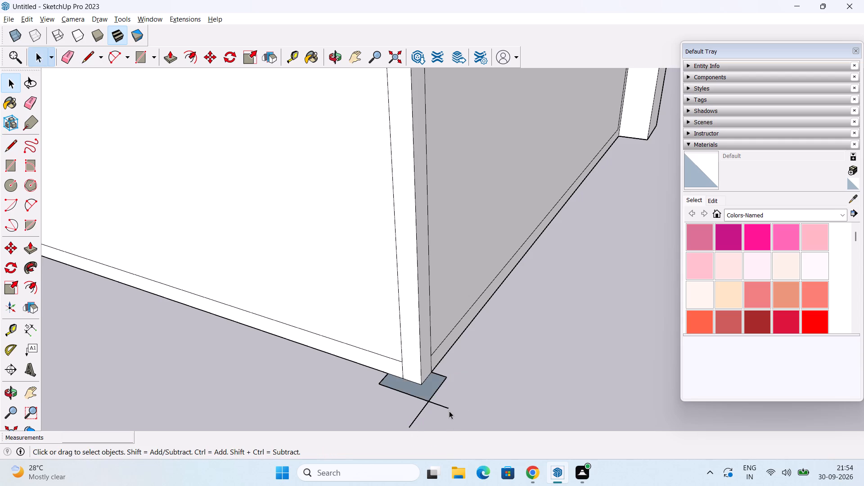
Erase the two line ends that overshoot the column outline's outer corner.
{"action": "key", "text": "e"}
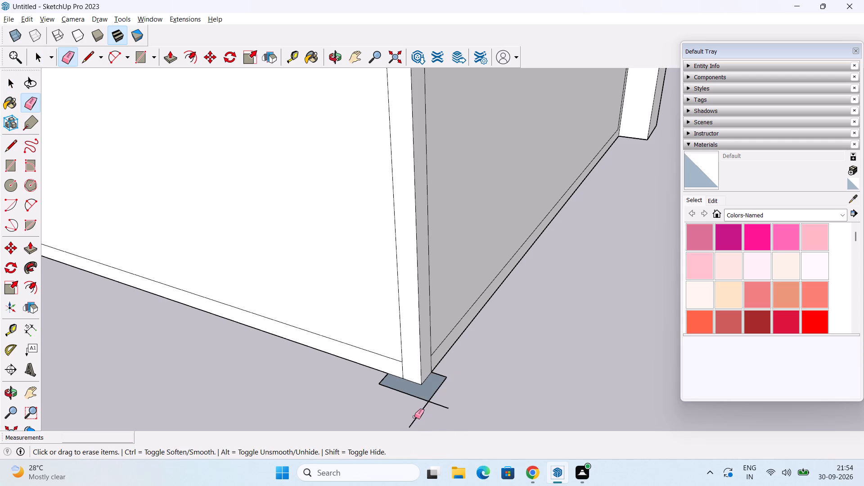
{"action": "left_click", "coordinate": [417, 419]}
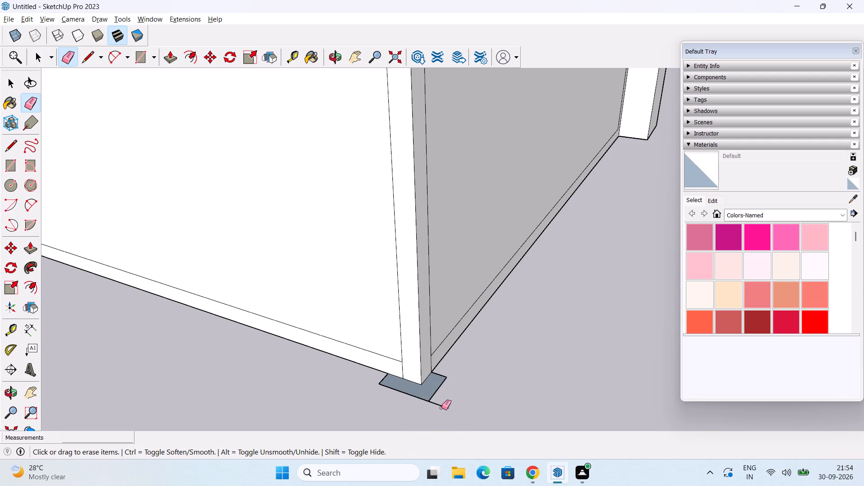
{"action": "left_click", "coordinate": [442, 407]}
Push/Pull the corner column's footprint up about 22' 8" to the underside of the band above the ground floor.
{"action": "scroll", "coordinate": [442, 407], "scroll_direction": "down", "scroll_amount": 2}
{"action": "middle_click_drag", "start_coordinate": [444, 414], "coordinate": [444, 374]}
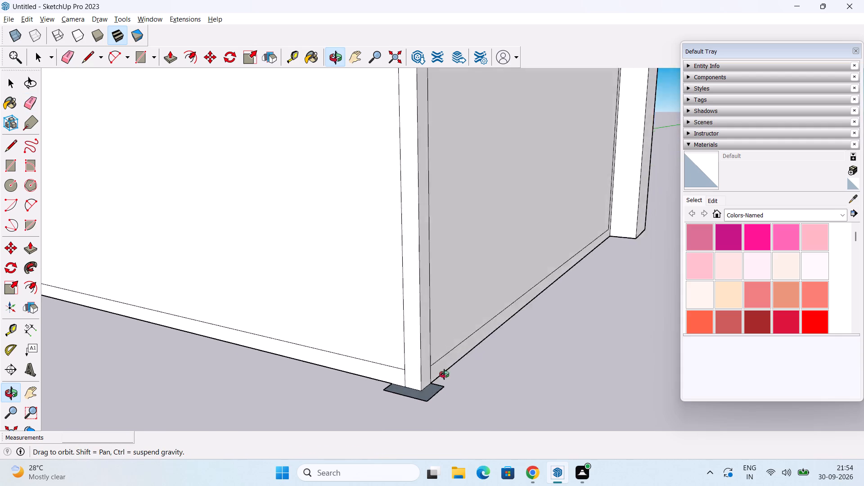
{"action": "middle_click_drag", "start_coordinate": [444, 374], "coordinate": [447, 423]}
{"action": "scroll", "coordinate": [449, 424], "scroll_direction": "down", "scroll_amount": 7}
{"action": "key", "text": "space"}
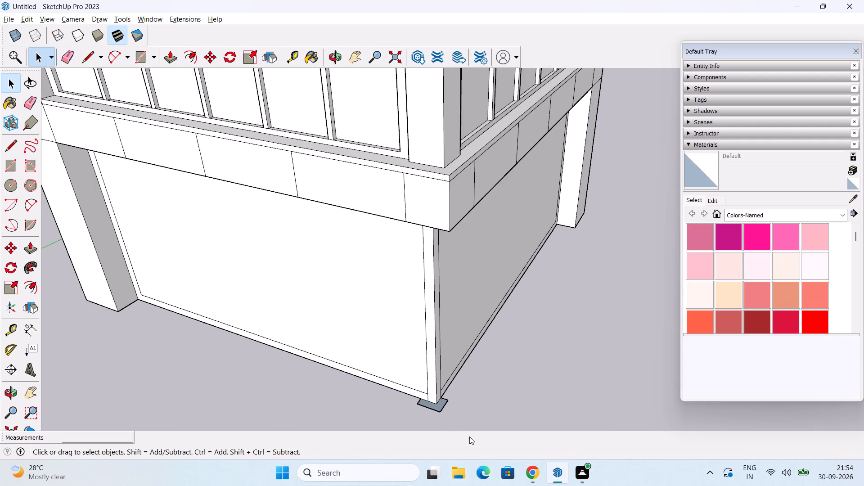
{"action": "key", "text": "semicolon"}
{"action": "key", "text": "p"}
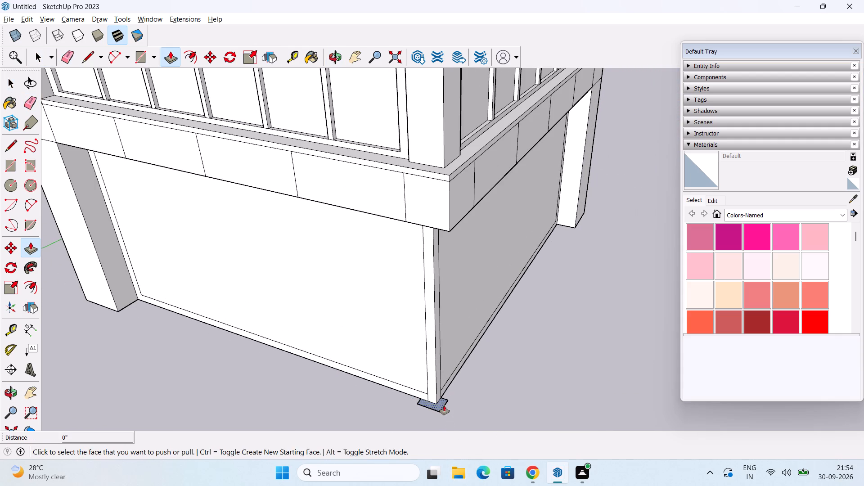
{"action": "left_click", "coordinate": [444, 405]}
{"action": "middle_click_drag", "start_coordinate": [443, 267], "coordinate": [482, 164]}
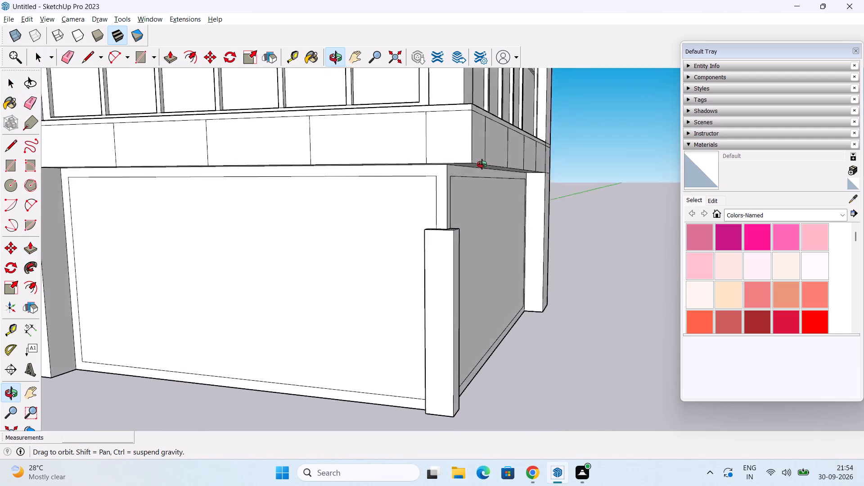
{"action": "middle_click_drag", "start_coordinate": [482, 164], "coordinate": [500, 107]}
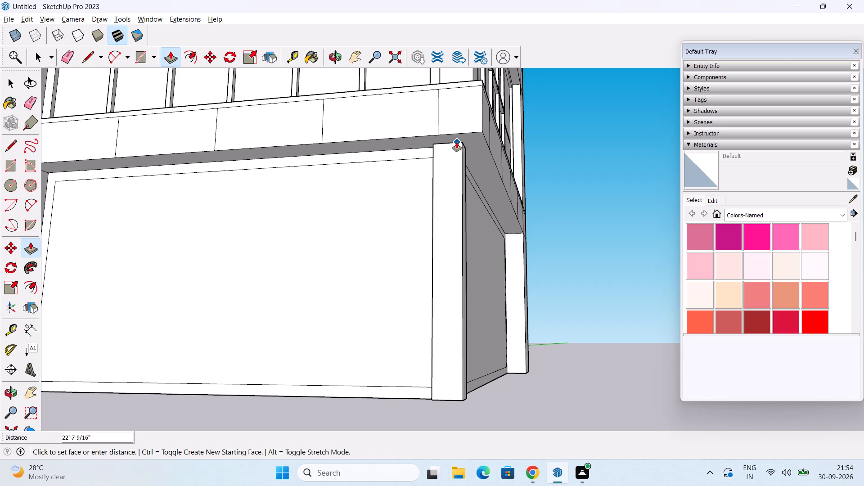
{"action": "left_click", "coordinate": [457, 142]}
Examine the building from all around, including the new corner column, the underside, both facades and the upper window ledge.
{"action": "scroll", "coordinate": [487, 192], "scroll_direction": "down", "scroll_amount": 8}
{"action": "middle_click_drag", "start_coordinate": [499, 240], "coordinate": [526, 296]}
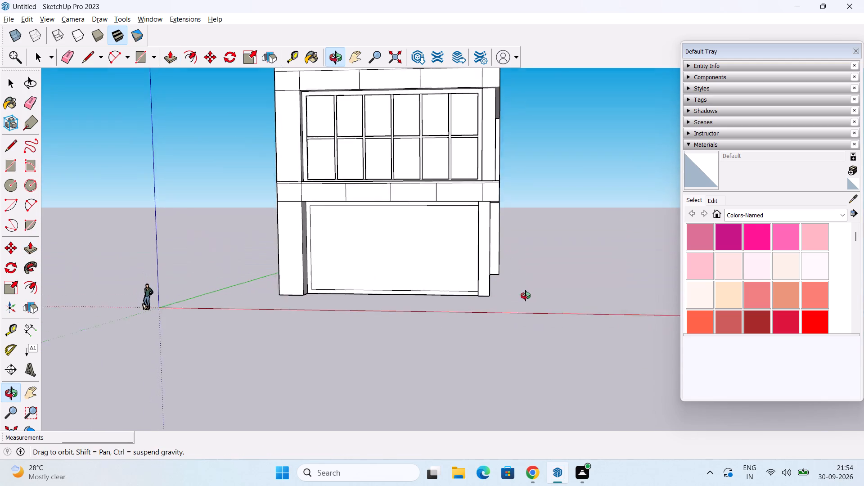
{"action": "middle_click_drag", "start_coordinate": [526, 296], "coordinate": [437, 305]}
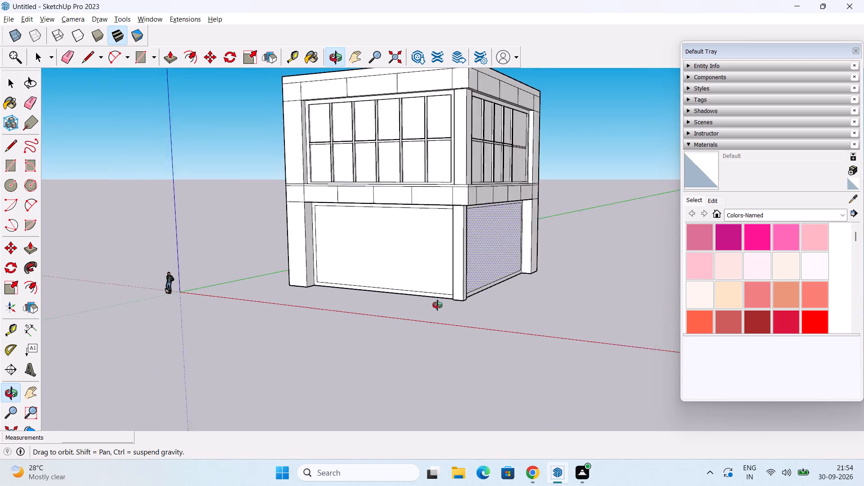
{"action": "middle_click_drag", "start_coordinate": [437, 305], "coordinate": [417, 469]}
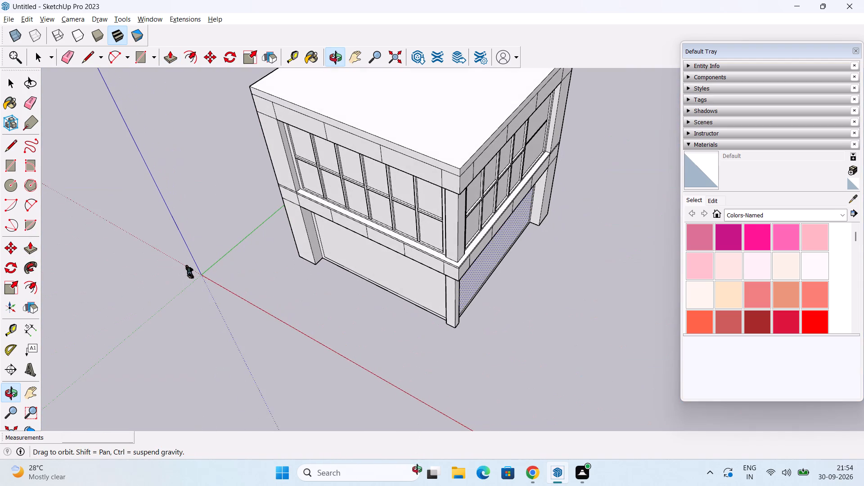
{"action": "middle_click_drag", "start_coordinate": [417, 469], "coordinate": [384, 196]}
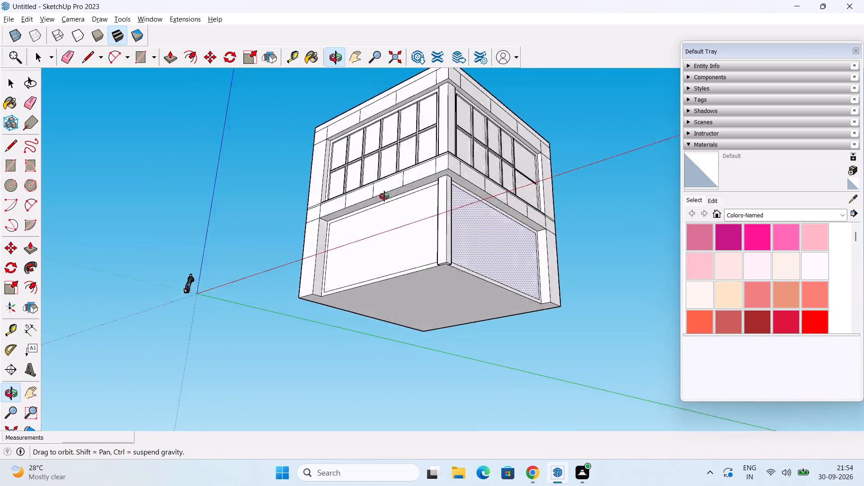
{"action": "middle_click_drag", "start_coordinate": [384, 196], "coordinate": [306, 257]}
{"action": "scroll", "coordinate": [394, 267], "scroll_direction": "up", "scroll_amount": 1}
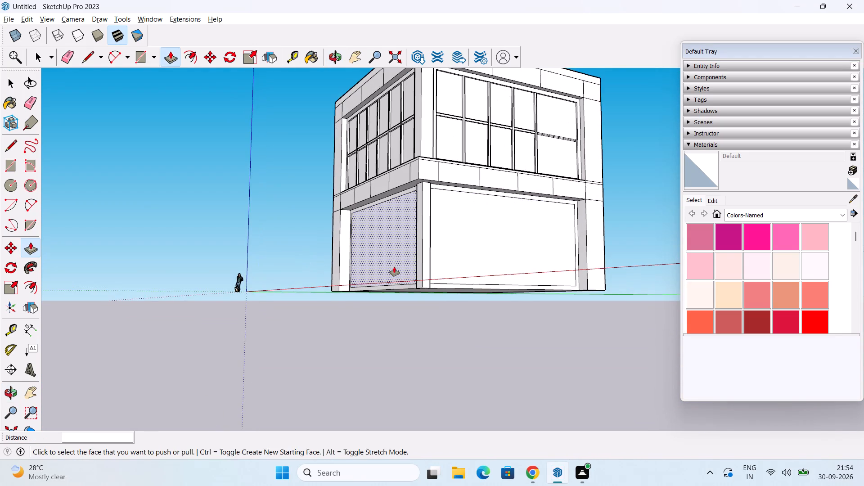
{"action": "middle_click_drag", "start_coordinate": [394, 266], "coordinate": [342, 302]}
{"action": "scroll", "coordinate": [372, 280], "scroll_direction": "up", "scroll_amount": 2}
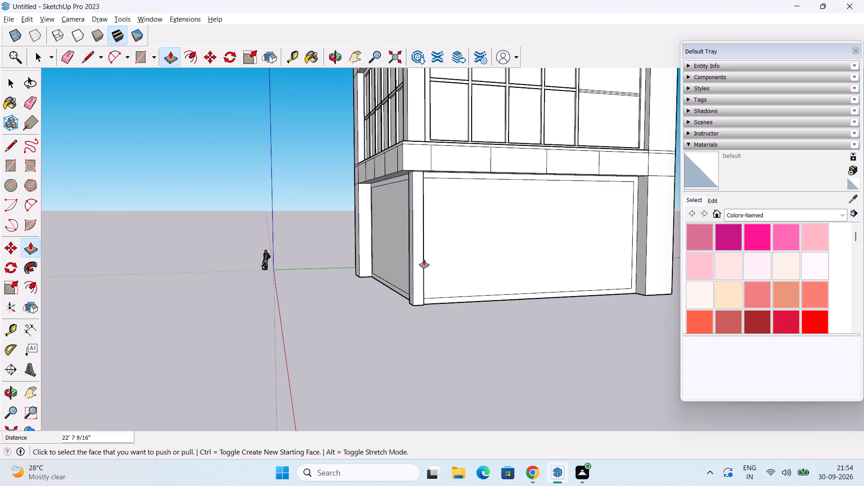
{"action": "middle_click_drag", "start_coordinate": [424, 258], "coordinate": [479, 331]}
{"action": "scroll", "coordinate": [356, 280], "scroll_direction": "up", "scroll_amount": 1}
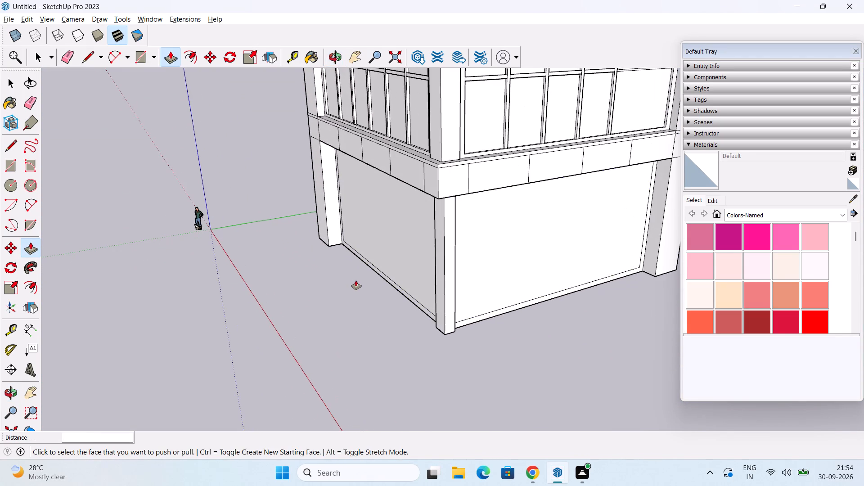
{"action": "middle_click_drag", "start_coordinate": [364, 265], "coordinate": [330, 346]}
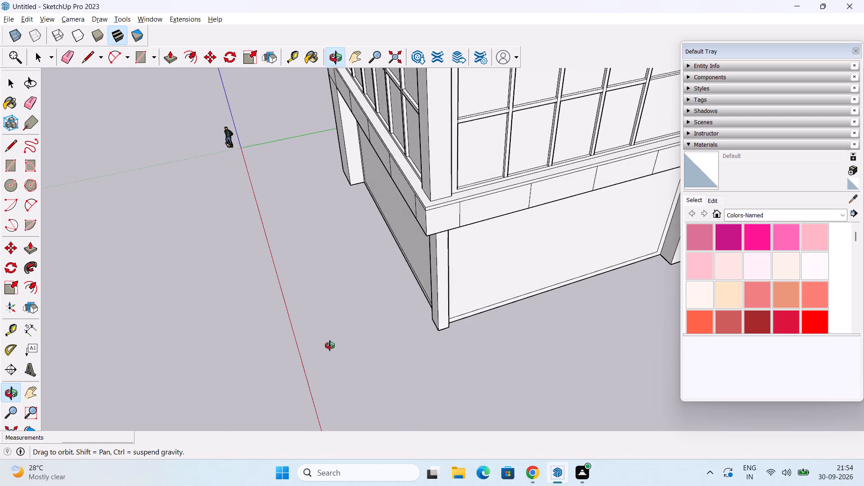
{"action": "middle_click_drag", "start_coordinate": [330, 346], "coordinate": [332, 336]}
{"action": "scroll", "coordinate": [336, 298], "scroll_direction": "down", "scroll_amount": 4}
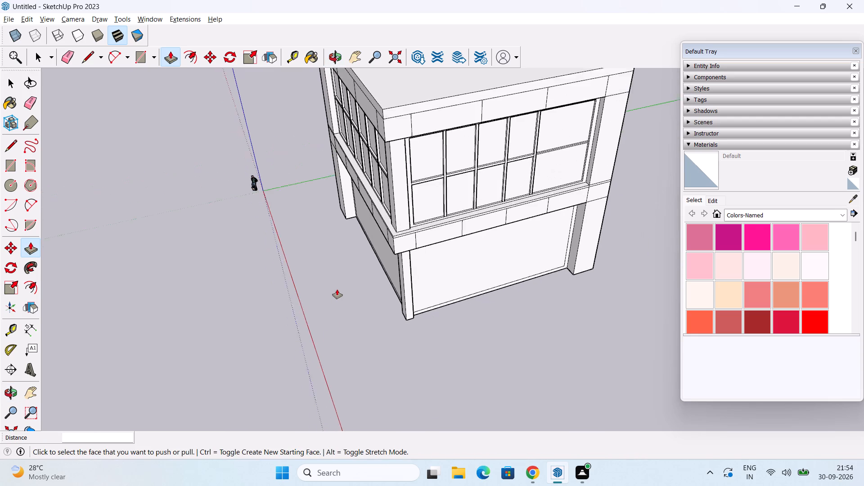
{"action": "scroll", "coordinate": [337, 289], "scroll_direction": "down", "scroll_amount": 1}
{"action": "middle_click_drag", "start_coordinate": [328, 249], "coordinate": [381, 332], "text": "shift"}
{"action": "scroll", "coordinate": [389, 324], "scroll_direction": "down", "scroll_amount": 1}
{"action": "scroll", "coordinate": [409, 283], "scroll_direction": "up", "scroll_amount": 3}
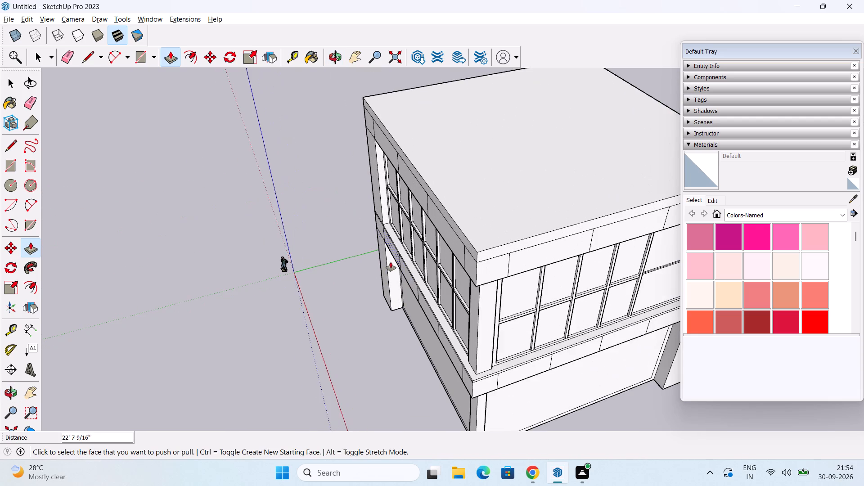
{"action": "scroll", "coordinate": [378, 238], "scroll_direction": "up", "scroll_amount": 4}
{"action": "middle_click_drag", "start_coordinate": [420, 256], "coordinate": [432, 187]}
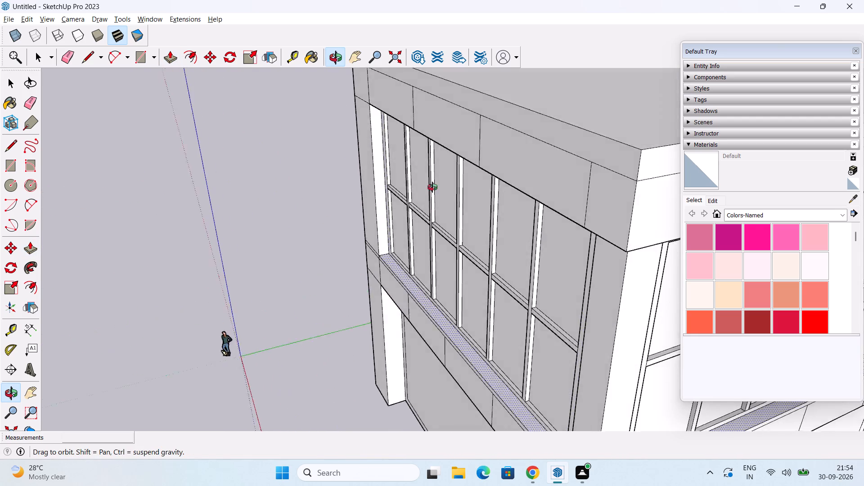
{"action": "middle_click_drag", "start_coordinate": [432, 187], "coordinate": [396, 221]}
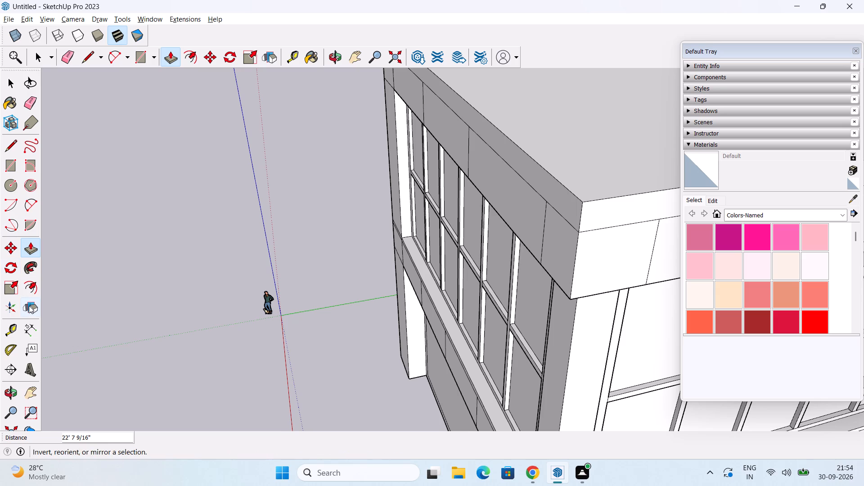
Measure the depth of the upper window ledge at the front wall's end away from the building corner.
{"action": "left_click_drag", "start_coordinate": [26, 334], "coordinate": [33, 334]}
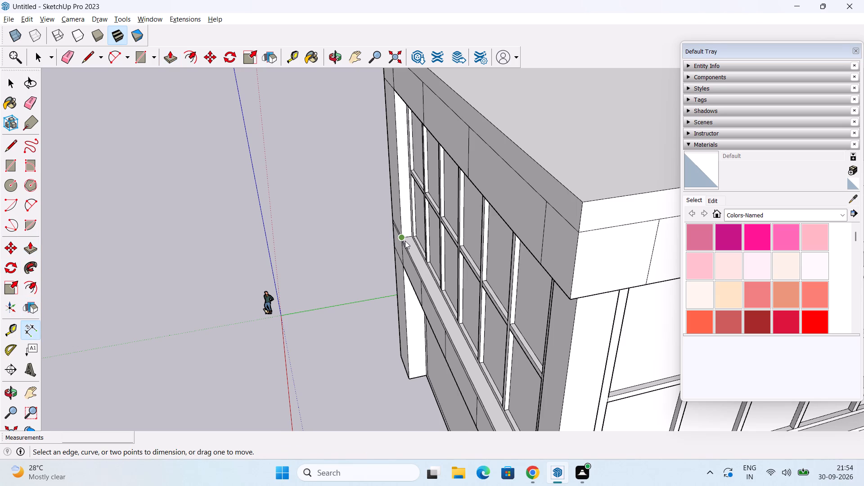
{"action": "left_click", "coordinate": [405, 240]}
{"action": "scroll", "coordinate": [409, 237], "scroll_direction": "up", "scroll_amount": 6}
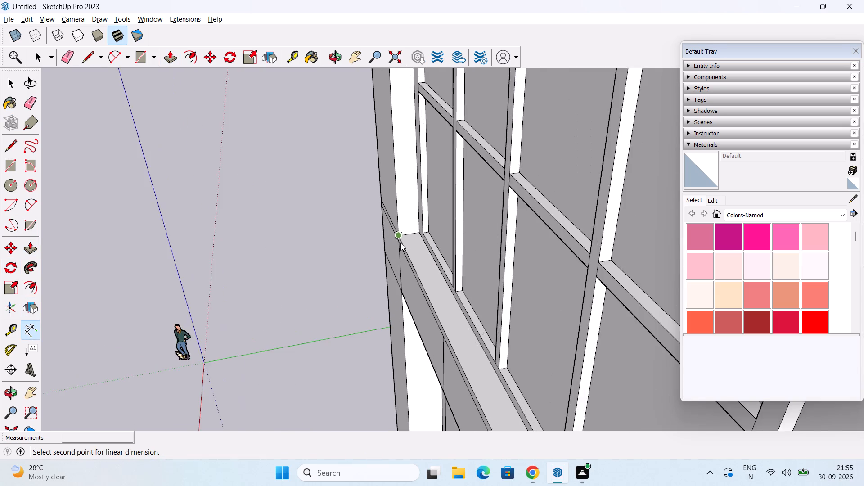
{"action": "scroll", "coordinate": [400, 243], "scroll_direction": "up", "scroll_amount": 13}
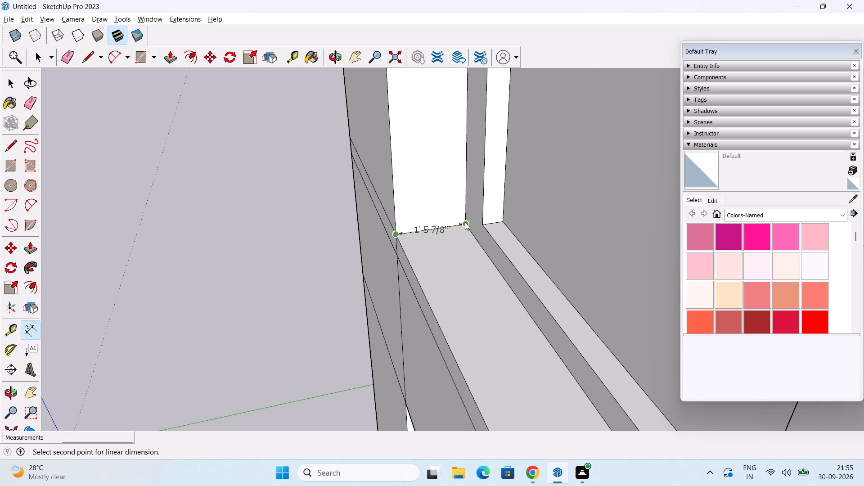
{"action": "left_click", "coordinate": [464, 222]}
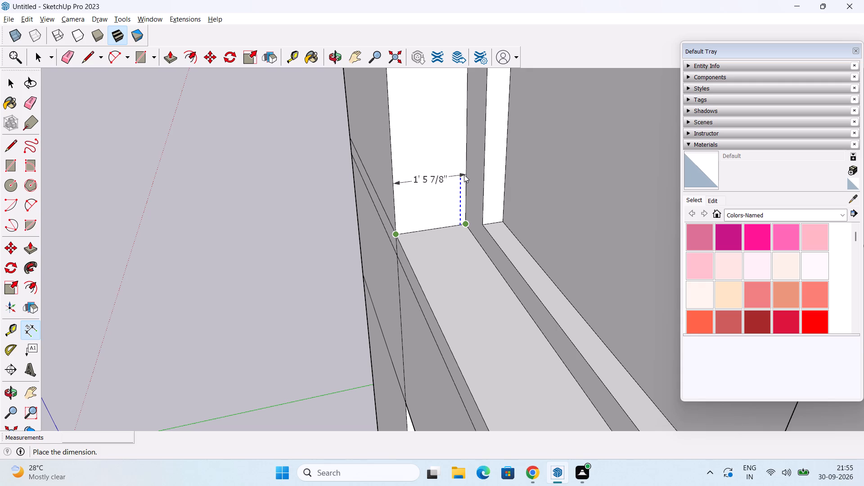
{"action": "key", "text": "Escape"}
Copy the front outer pier's vertical ground-floor edge 1' 6" inward to the middle of the pier's inner side face.
{"action": "scroll", "coordinate": [460, 207], "scroll_direction": "down", "scroll_amount": 16}
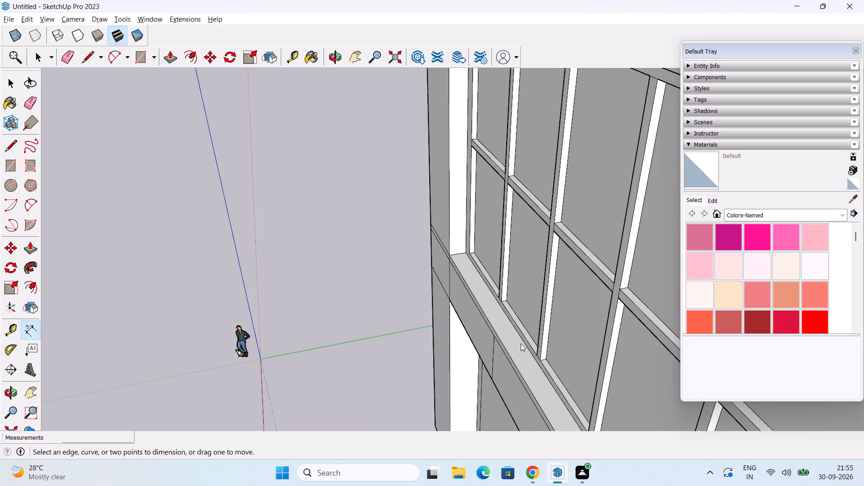
{"action": "middle_click_drag", "start_coordinate": [521, 343], "coordinate": [512, 176]}
{"action": "scroll", "coordinate": [496, 260], "scroll_direction": "down", "scroll_amount": 4}
{"action": "middle_click_drag", "start_coordinate": [491, 355], "coordinate": [555, 274]}
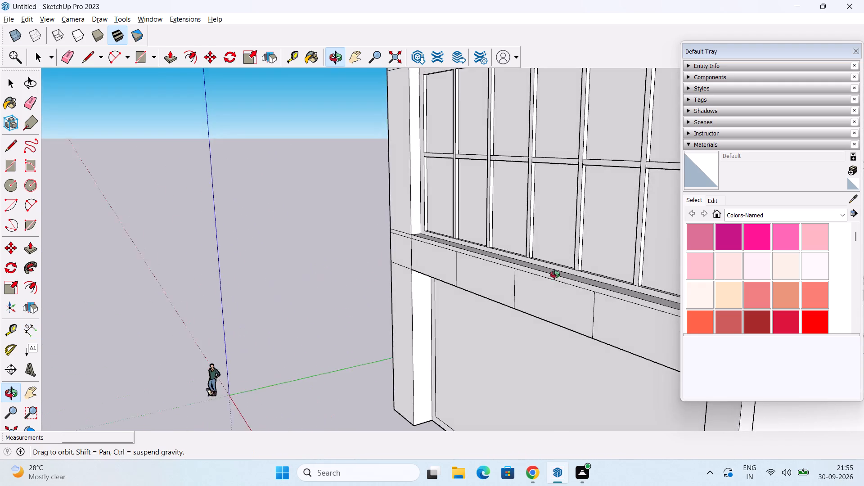
{"action": "middle_click_drag", "start_coordinate": [555, 274], "coordinate": [552, 338]}
{"action": "scroll", "coordinate": [552, 338], "scroll_direction": "down", "scroll_amount": 3}
{"action": "middle_click_drag", "start_coordinate": [530, 407], "coordinate": [580, 359]}
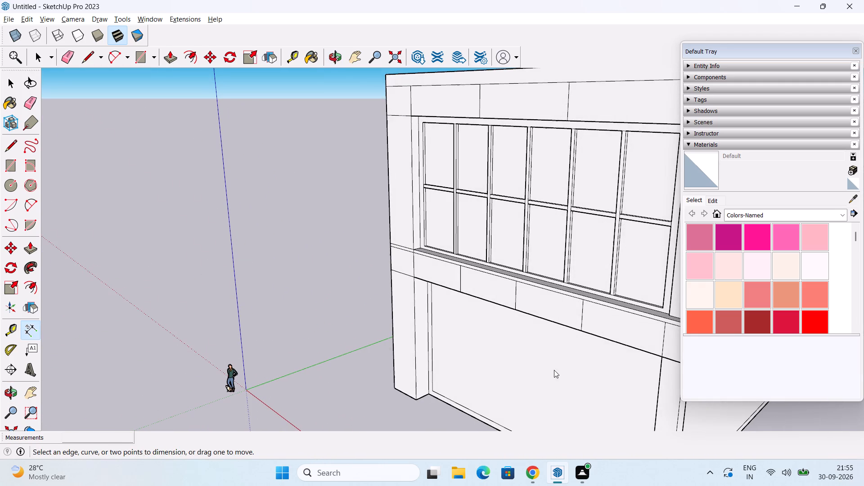
{"action": "key", "text": "p"}
{"action": "key", "text": "space"}
{"action": "middle_click_drag", "start_coordinate": [468, 373], "coordinate": [396, 387]}
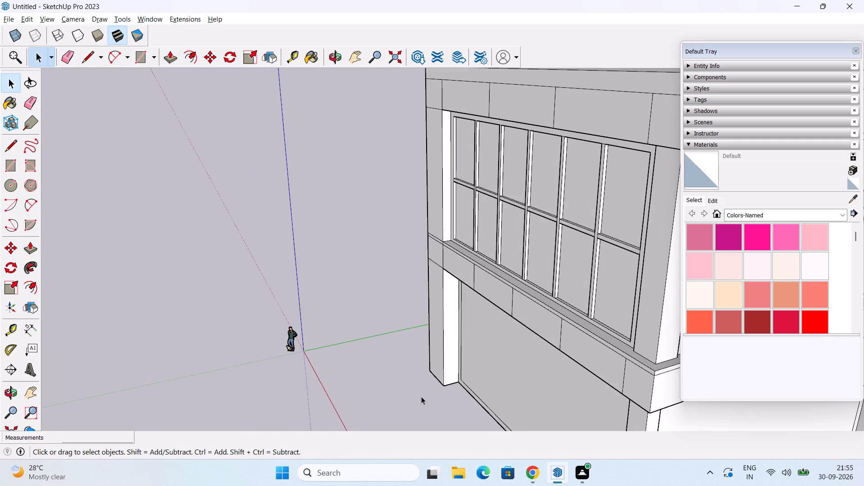
{"action": "left_click", "coordinate": [442, 355]}
{"action": "key", "text": "m"}
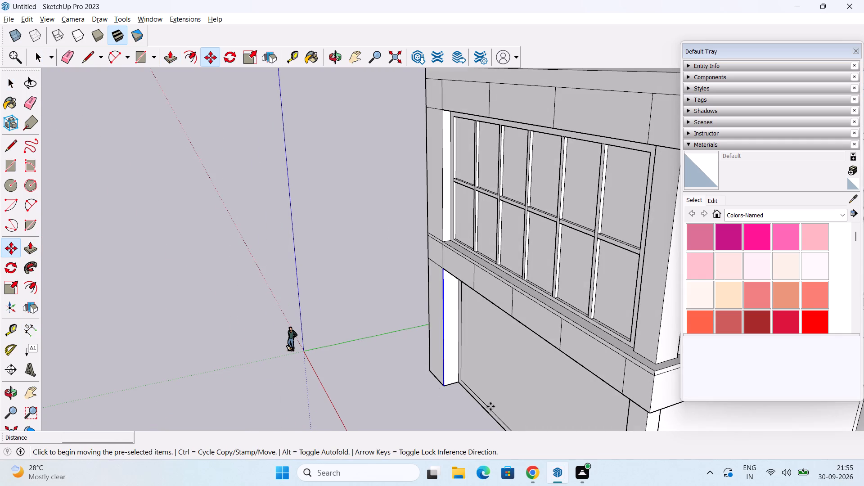
{"action": "left_click", "coordinate": [440, 386]}
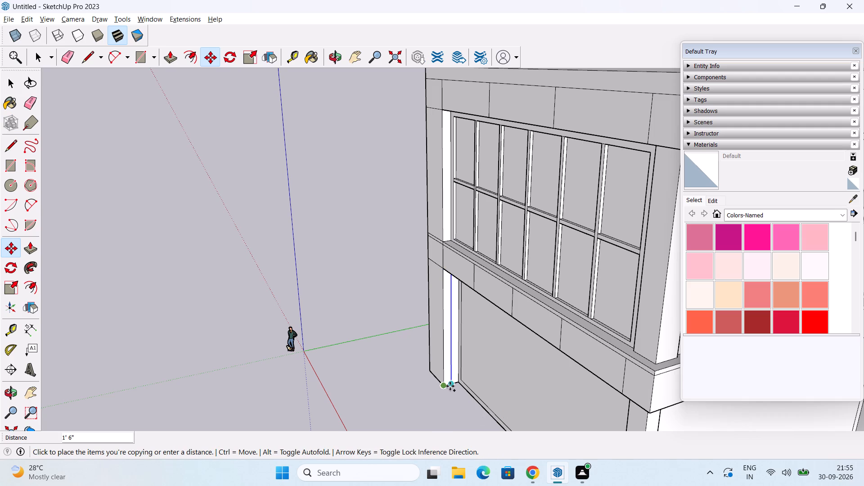
{"action": "left_click", "coordinate": [450, 387]}
{"action": "key", "text": "space"}
Push/Pull the narrow border face around the ground-floor front wall panel outward 1' 6" to the copied edge on the pier's side.
{"action": "scroll", "coordinate": [387, 380], "scroll_direction": "down", "scroll_amount": 3}
{"action": "middle_click_drag", "start_coordinate": [414, 360], "coordinate": [432, 317]}
{"action": "scroll", "coordinate": [442, 389], "scroll_direction": "up", "scroll_amount": 6}
{"action": "key", "text": "p"}
{"action": "left_click", "coordinate": [429, 364]}
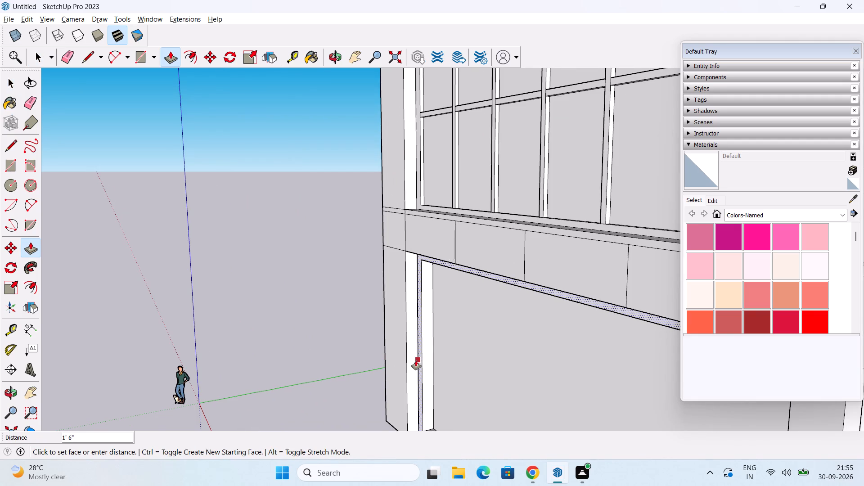
{"action": "left_click", "coordinate": [416, 360]}
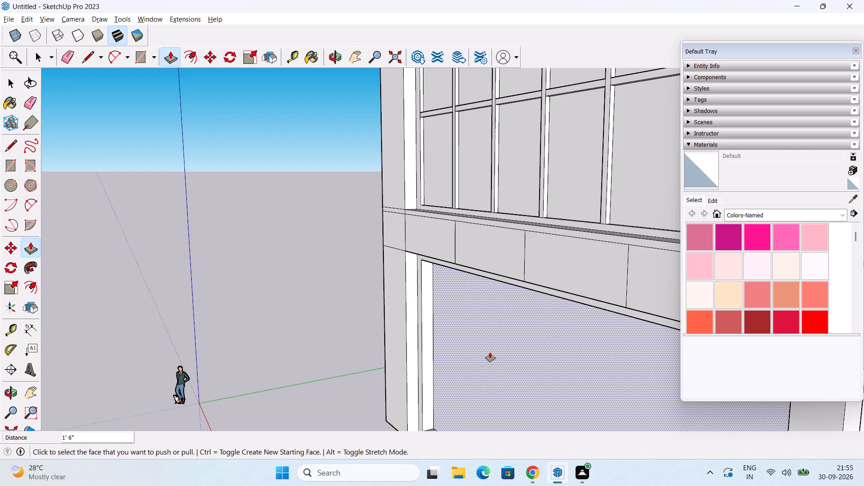
Measure the depth of the upper window frame's inner side at the sill corner beside the front outer pier.
{"action": "middle_click_drag", "start_coordinate": [481, 355], "coordinate": [451, 366]}
{"action": "key", "text": "space"}
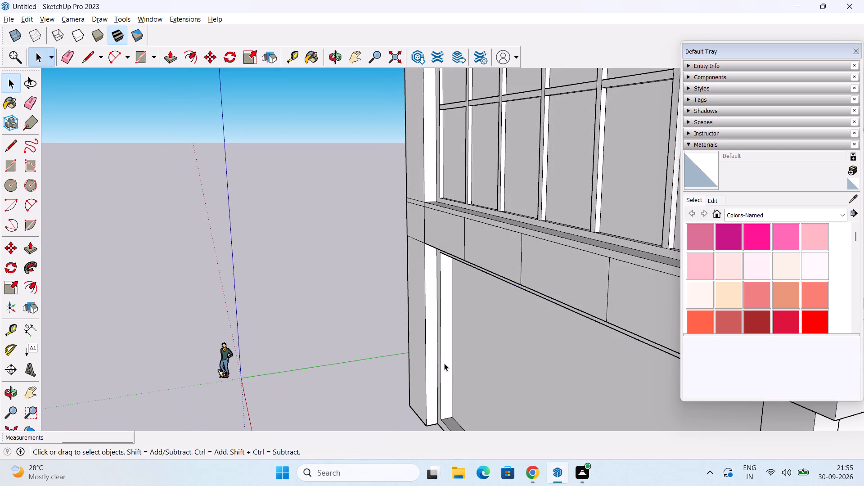
{"action": "left_click", "coordinate": [441, 370]}
{"action": "scroll", "coordinate": [446, 378], "scroll_direction": "up", "scroll_amount": 2}
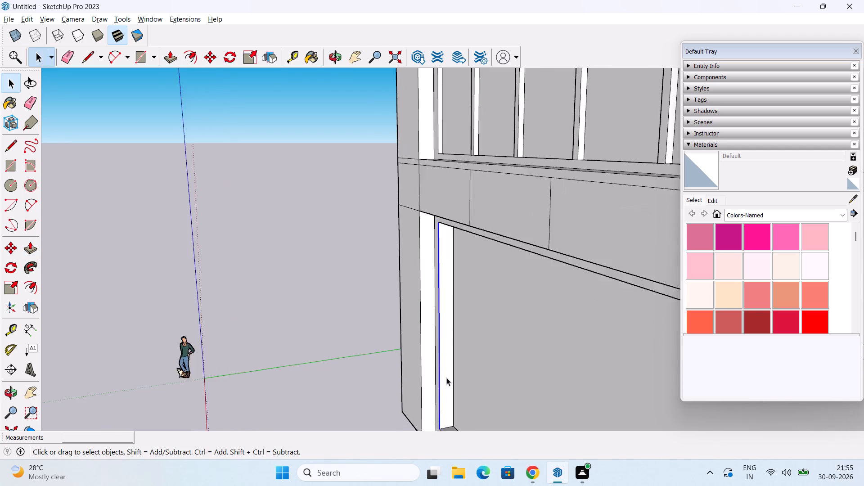
{"action": "scroll", "coordinate": [446, 378], "scroll_direction": "up", "scroll_amount": 1}
{"action": "middle_click_drag", "start_coordinate": [436, 151], "coordinate": [394, 238]}
{"action": "scroll", "coordinate": [445, 125], "scroll_direction": "up", "scroll_amount": 2}
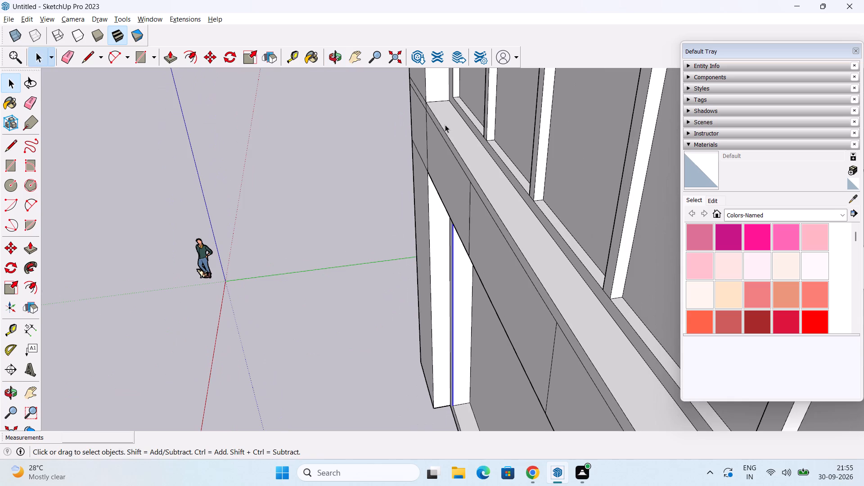
{"action": "left_click", "coordinate": [27, 335]}
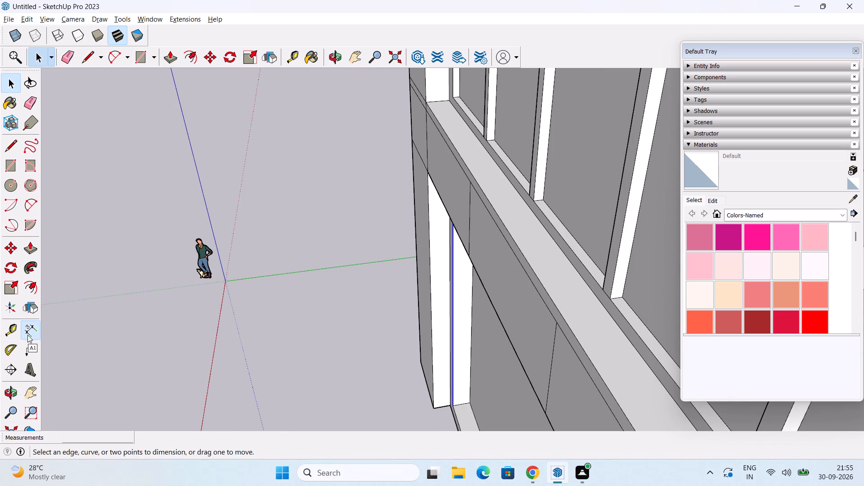
{"action": "scroll", "coordinate": [461, 94], "scroll_direction": "up", "scroll_amount": 9}
{"action": "left_click", "coordinate": [460, 103]}
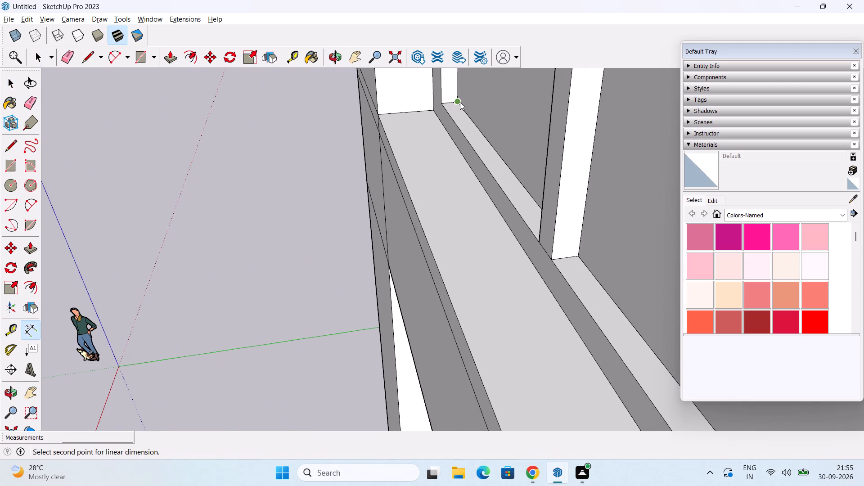
{"action": "left_click", "coordinate": [443, 103]}
{"action": "scroll", "coordinate": [443, 89], "scroll_direction": "up", "scroll_amount": 2}
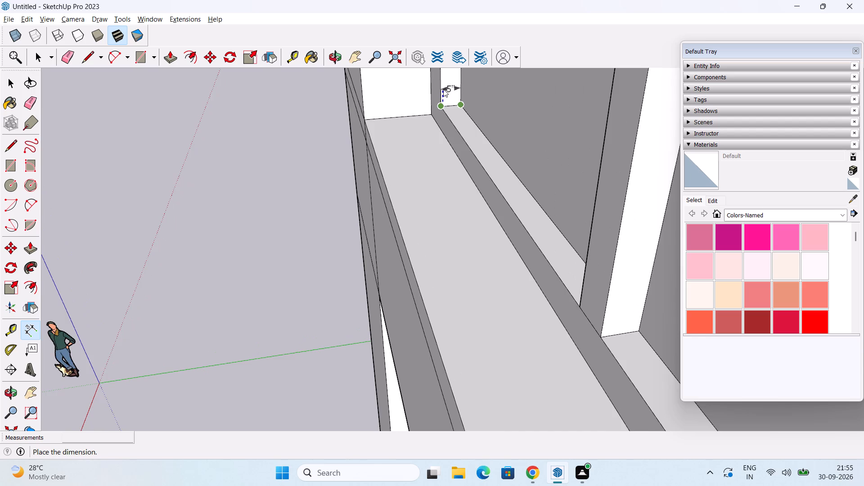
{"action": "scroll", "coordinate": [443, 89], "scroll_direction": "up", "scroll_amount": 2}
{"action": "key", "text": "Escape"}
{"action": "scroll", "coordinate": [443, 89], "scroll_direction": "down", "scroll_amount": 10}
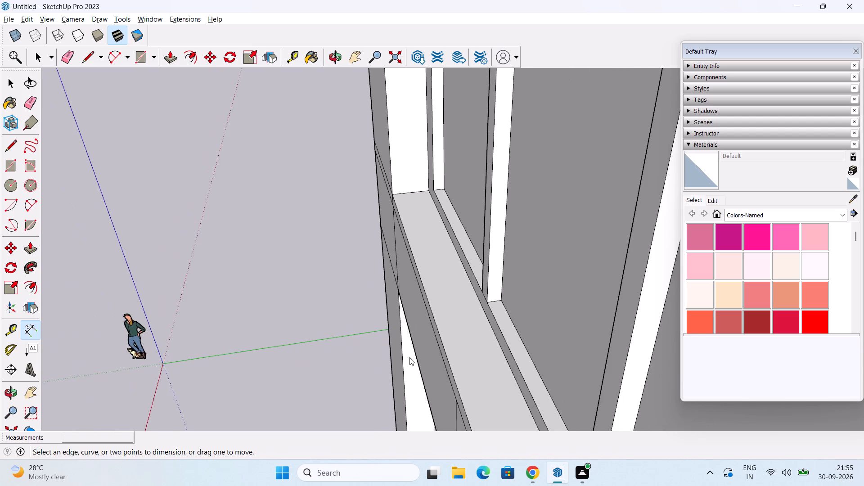
Copy the front vertical edge of the ground-floor frame's inner side face 5" inward toward the recessed wall, beside the outer pier.
{"action": "middle_click_drag", "start_coordinate": [410, 364], "coordinate": [530, 67]}
{"action": "scroll", "coordinate": [551, 331], "scroll_direction": "up", "scroll_amount": 2}
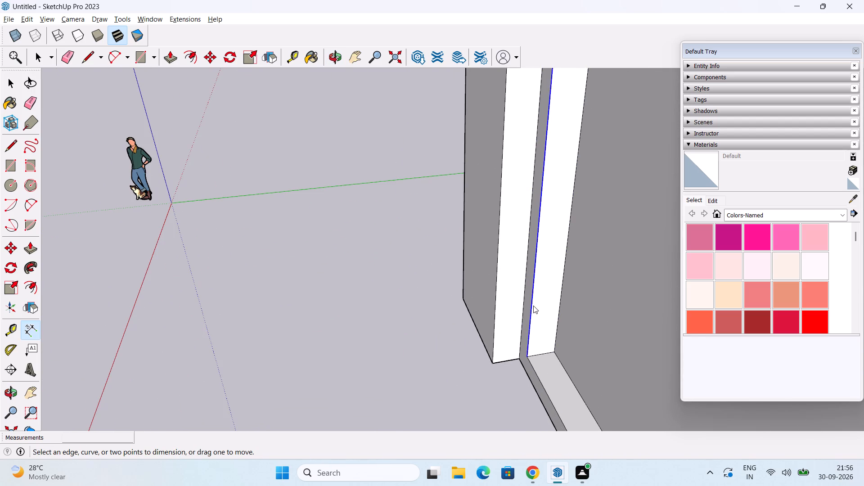
{"action": "left_click", "coordinate": [532, 309]}
{"action": "key", "text": "m"}
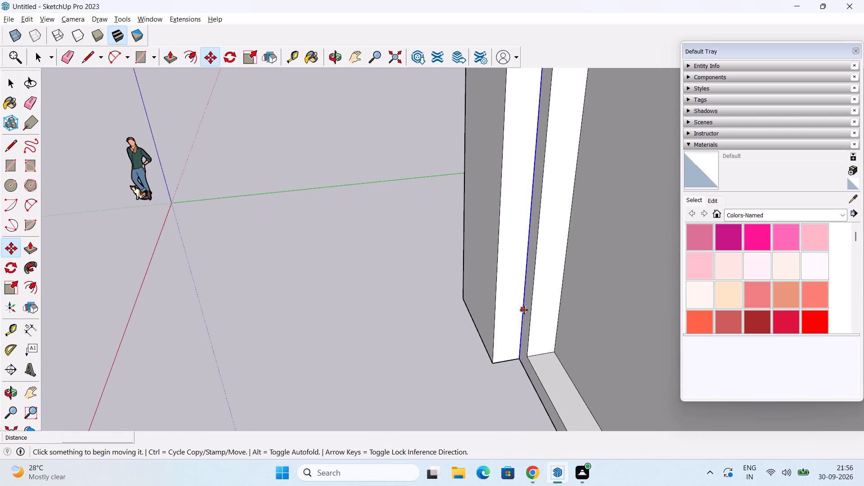
{"action": "key", "text": "space"}
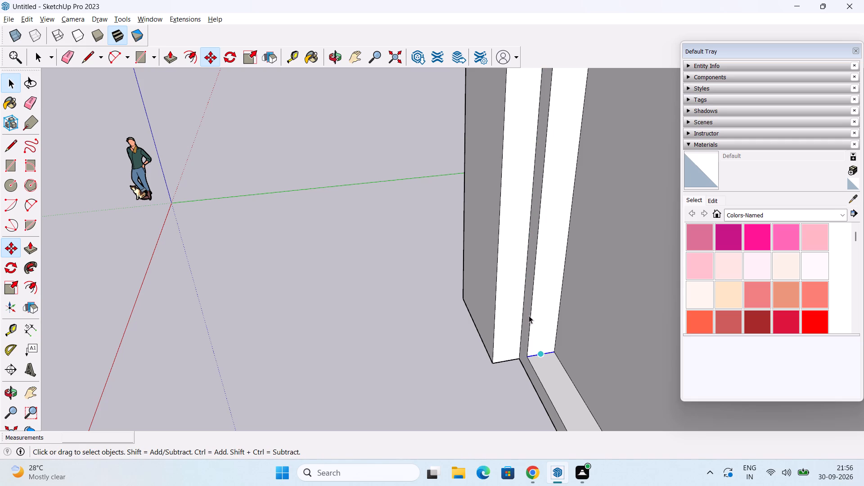
{"action": "left_click", "coordinate": [531, 310]}
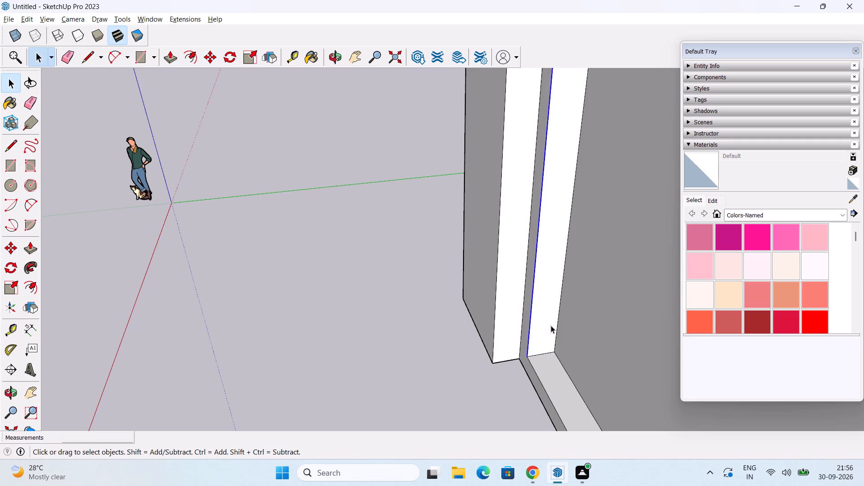
{"action": "key", "text": "m"}
{"action": "left_click", "coordinate": [529, 360]}
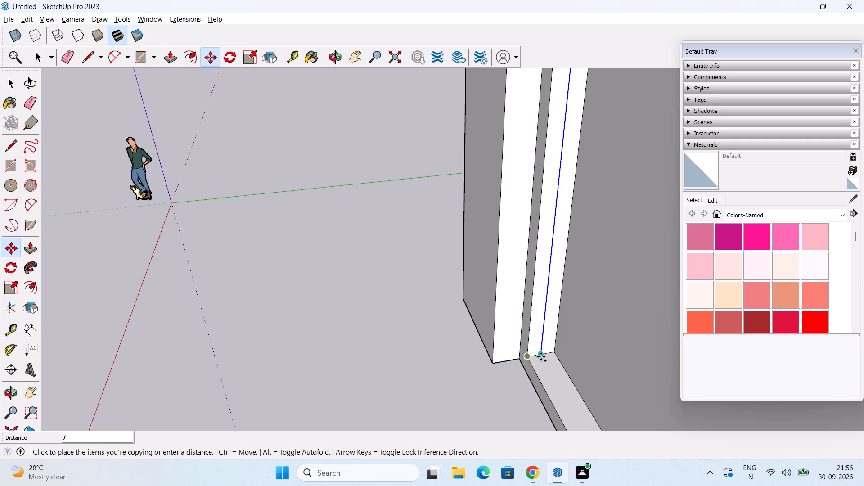
{"action": "key", "text": "5"}
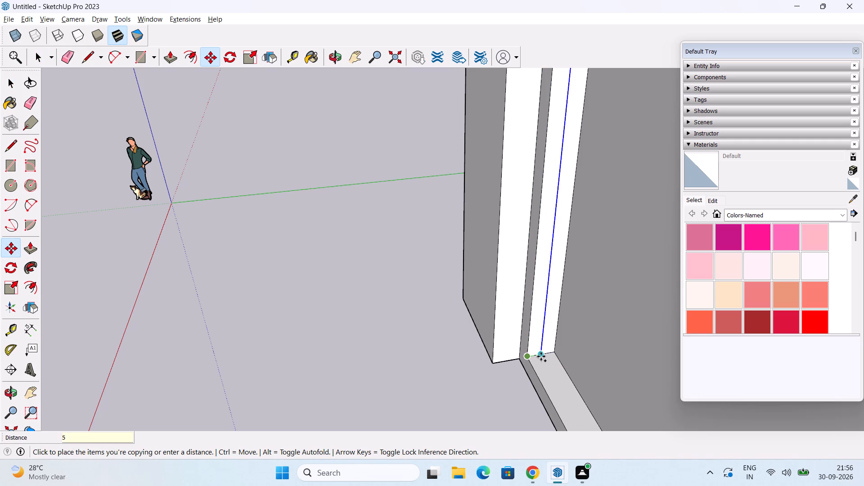
{"action": "key", "text": "shift+quotedbl"}
{"action": "key", "text": "Return"}
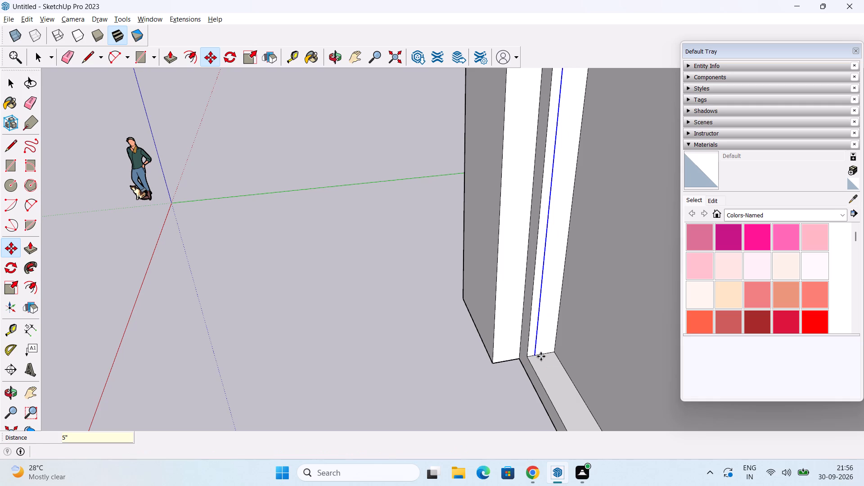
{"action": "key", "text": "space"}
{"action": "scroll", "coordinate": [541, 356], "scroll_direction": "down", "scroll_amount": 7}
{"action": "middle_click_drag", "start_coordinate": [538, 360], "coordinate": [586, 298]}
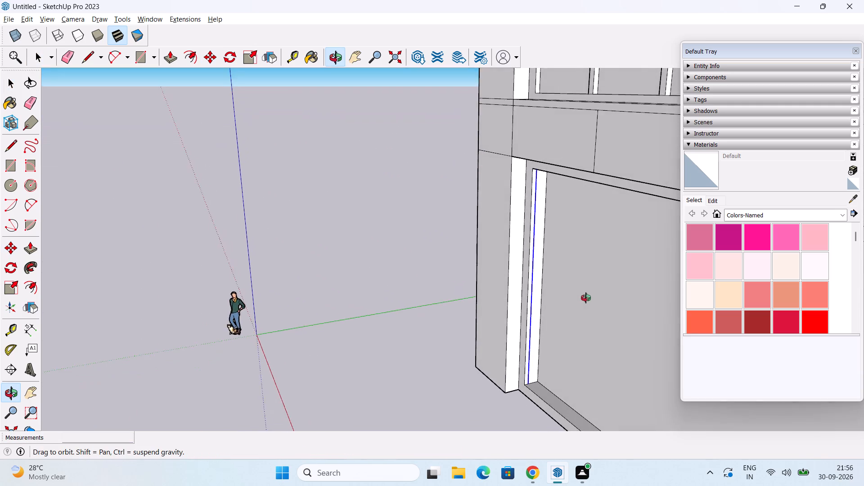
{"action": "middle_click_drag", "start_coordinate": [586, 298], "coordinate": [616, 334]}
{"action": "scroll", "coordinate": [614, 332], "scroll_direction": "down", "scroll_amount": 2}
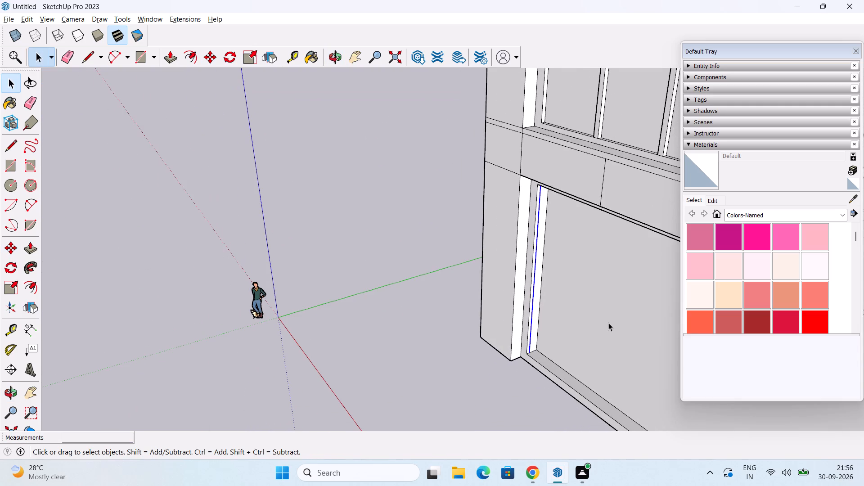
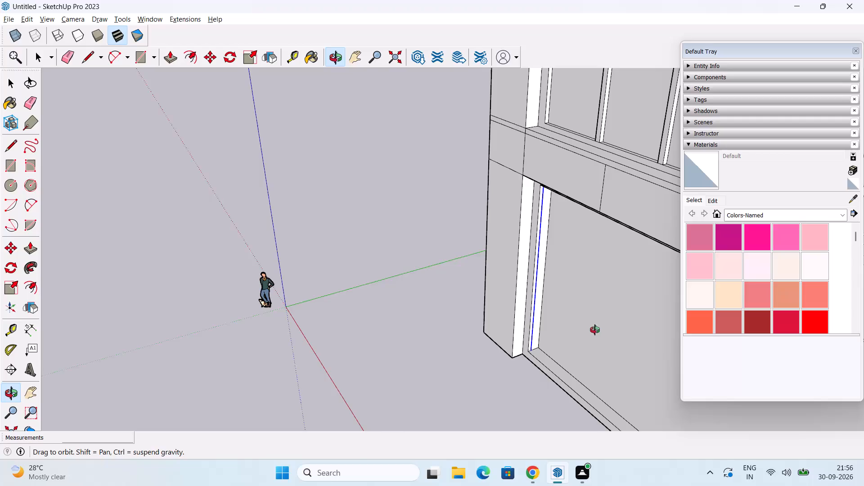
Undo the last edge copy beside the outer pier and the 1' 6" push/pull of the ground-floor border face.
{"action": "scroll", "coordinate": [606, 332], "scroll_direction": "down", "scroll_amount": 1}
{"action": "middle_click_drag", "start_coordinate": [606, 334], "coordinate": [611, 303]}
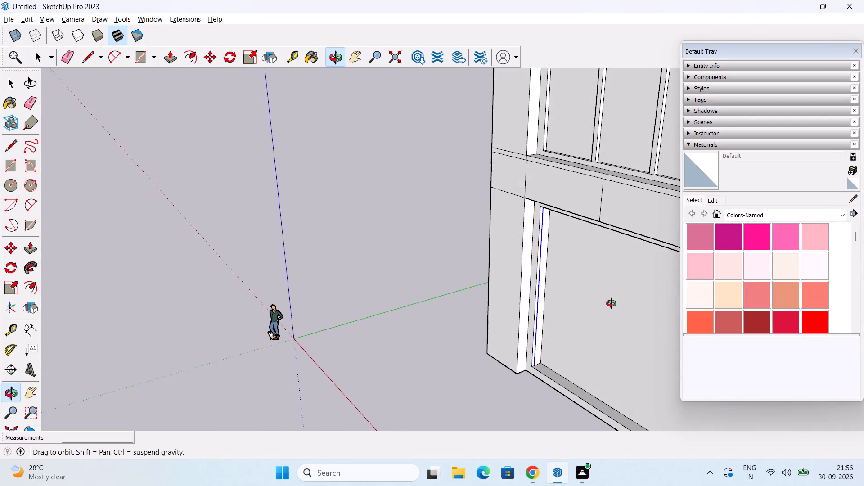
{"action": "middle_click_drag", "start_coordinate": [611, 303], "coordinate": [575, 313]}
{"action": "scroll", "coordinate": [574, 310], "scroll_direction": "down", "scroll_amount": 1}
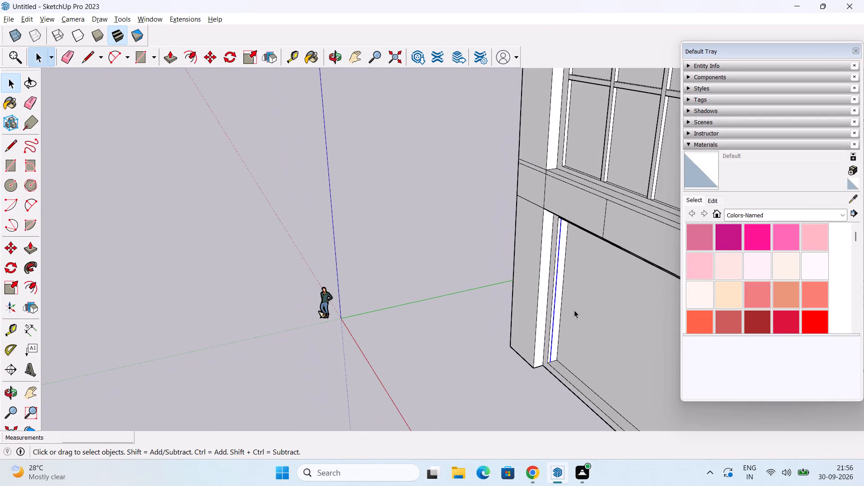
{"action": "middle_click_drag", "start_coordinate": [584, 322], "coordinate": [553, 319]}
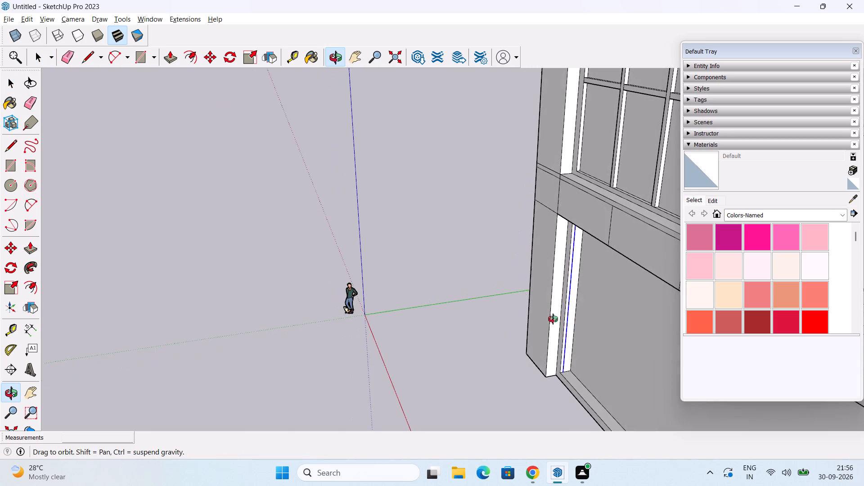
{"action": "middle_click_drag", "start_coordinate": [553, 319], "coordinate": [577, 318]}
{"action": "key", "text": "ctrl+z"}
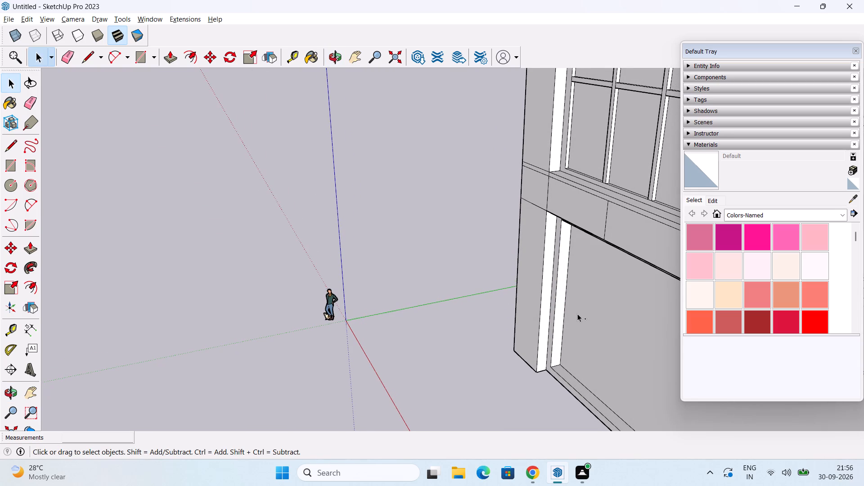
{"action": "key", "text": "ctrl+z"}
Examine how the ground-floor front wall panel and its border line up with the upper window frame and the piers.
{"action": "scroll", "coordinate": [577, 313], "scroll_direction": "down", "scroll_amount": 4}
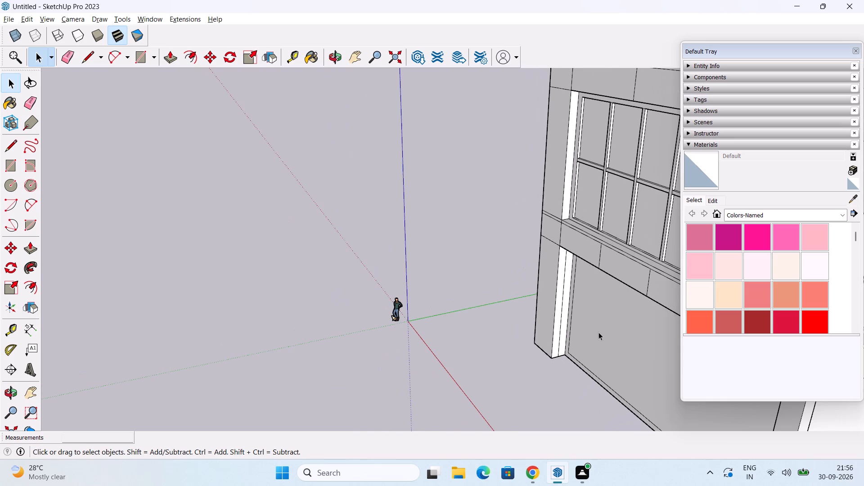
{"action": "middle_click_drag", "start_coordinate": [598, 332], "coordinate": [460, 266], "text": "shift"}
{"action": "middle_click_drag", "start_coordinate": [477, 276], "coordinate": [675, 331]}
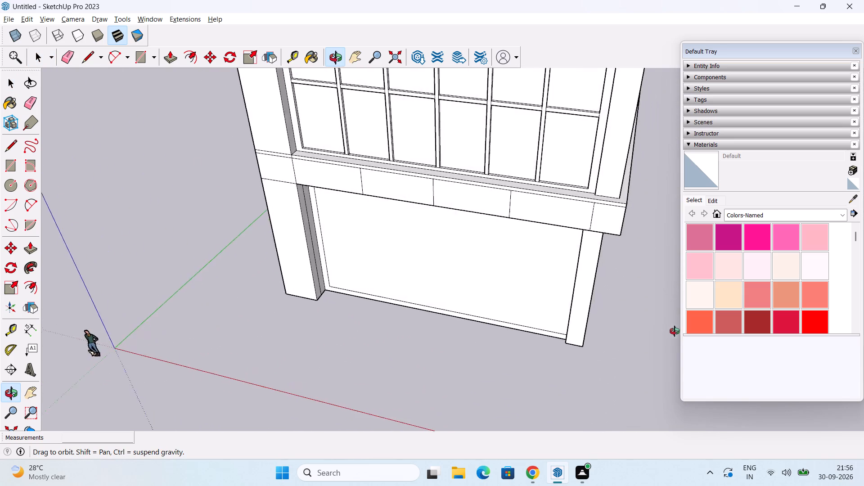
{"action": "middle_click_drag", "start_coordinate": [675, 331], "coordinate": [761, 380]}
{"action": "middle_click_drag", "start_coordinate": [543, 327], "coordinate": [768, 344]}
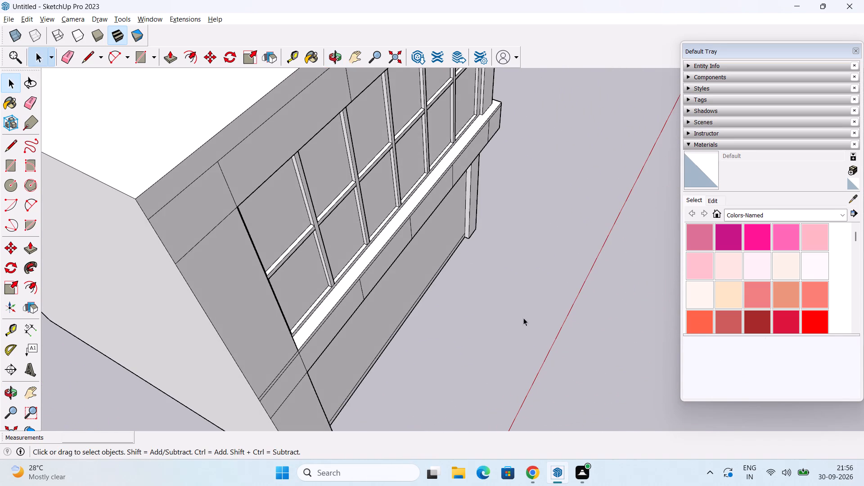
{"action": "scroll", "coordinate": [499, 313], "scroll_direction": "up", "scroll_amount": 2}
{"action": "scroll", "coordinate": [499, 313], "scroll_direction": "down", "scroll_amount": 5}
{"action": "middle_click_drag", "start_coordinate": [495, 315], "coordinate": [185, 272]}
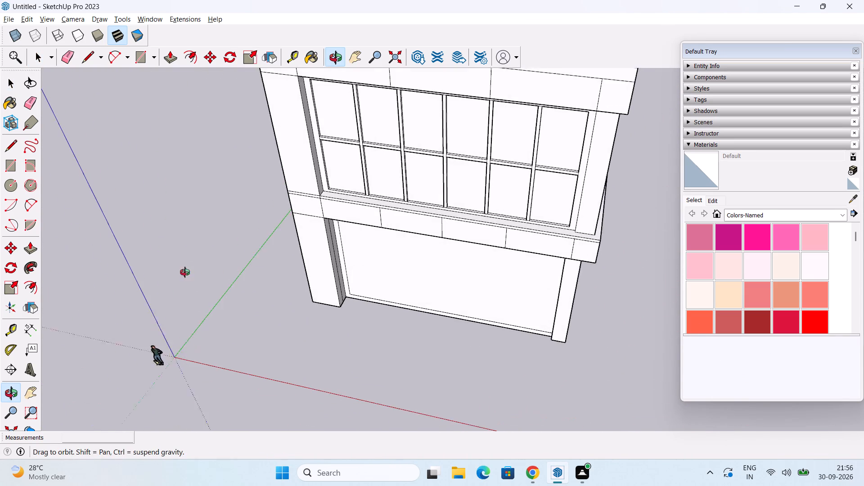
{"action": "middle_click_drag", "start_coordinate": [185, 272], "coordinate": [179, 270]}
{"action": "middle_click_drag", "start_coordinate": [315, 297], "coordinate": [274, 288]}
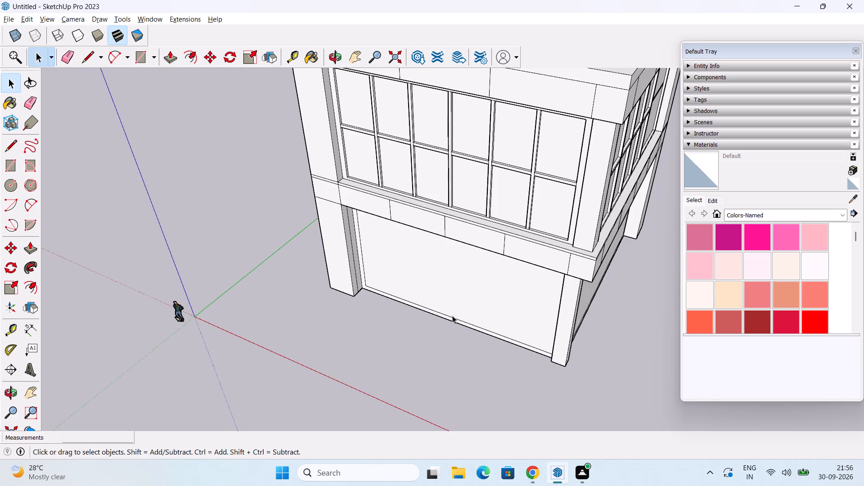
{"action": "middle_click_drag", "start_coordinate": [452, 315], "coordinate": [481, 284]}
{"action": "scroll", "coordinate": [430, 275], "scroll_direction": "up", "scroll_amount": 3}
{"action": "scroll", "coordinate": [333, 203], "scroll_direction": "up", "scroll_amount": 7}
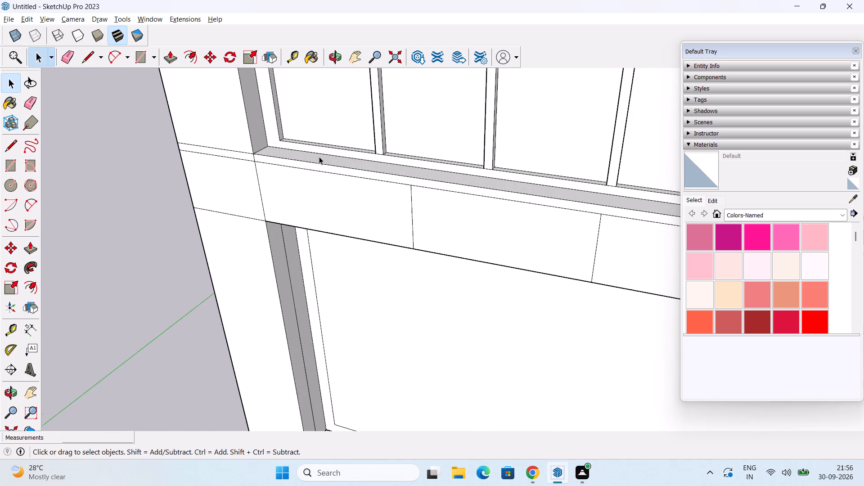
{"action": "middle_click_drag", "start_coordinate": [318, 148], "coordinate": [249, 162]}
{"action": "scroll", "coordinate": [297, 127], "scroll_direction": "up", "scroll_amount": 6}
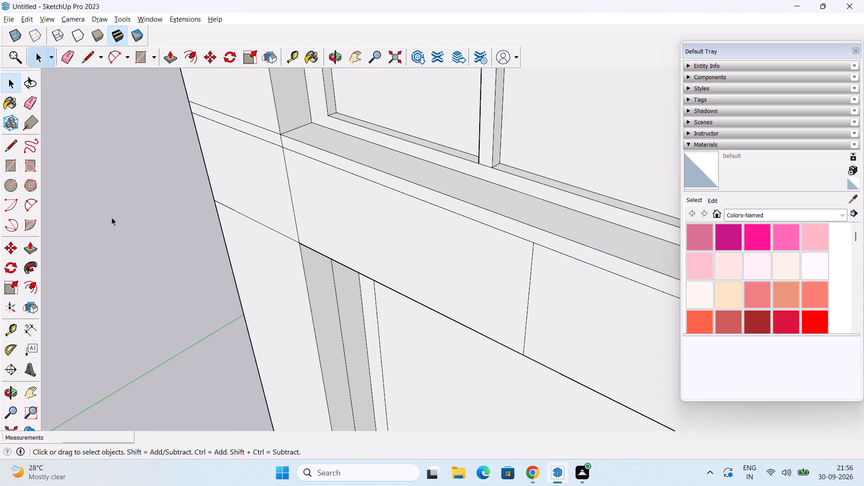
{"action": "scroll", "coordinate": [290, 249], "scroll_direction": "down", "scroll_amount": 13}
{"action": "middle_click_drag", "start_coordinate": [460, 338], "coordinate": [468, 331]}
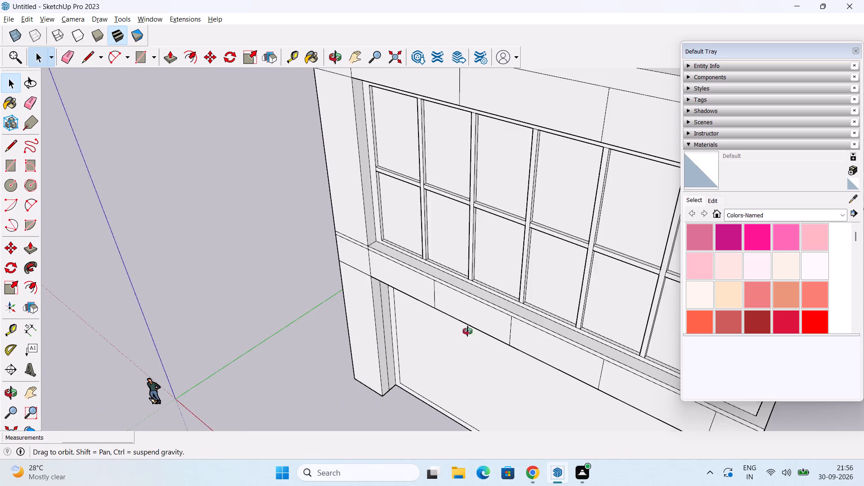
{"action": "middle_click_drag", "start_coordinate": [468, 331], "coordinate": [545, 223]}
{"action": "scroll", "coordinate": [545, 223], "scroll_direction": "down", "scroll_amount": 3}
{"action": "middle_click_drag", "start_coordinate": [516, 310], "coordinate": [498, 223]}
{"action": "middle_click_drag", "start_coordinate": [502, 226], "coordinate": [555, 262]}
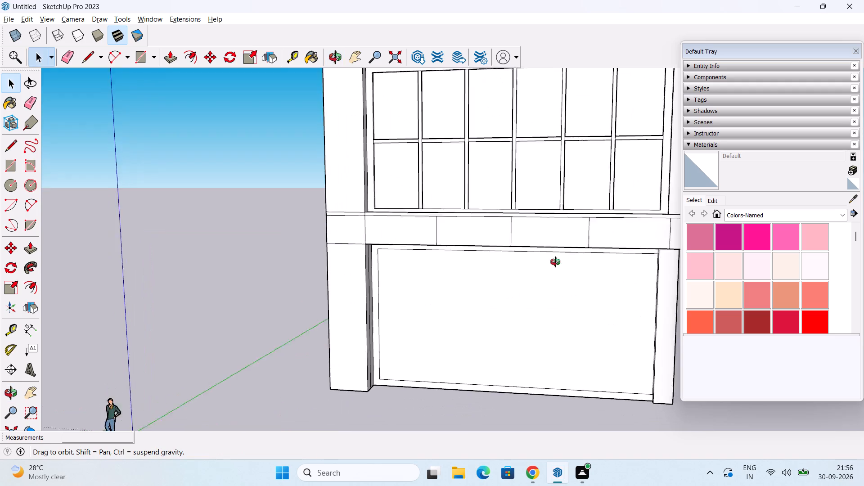
{"action": "middle_click_drag", "start_coordinate": [555, 262], "coordinate": [546, 193]}
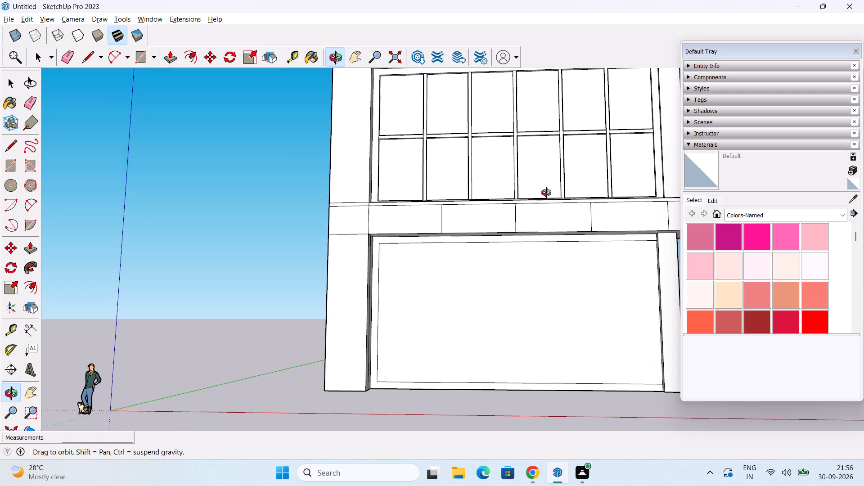
{"action": "middle_click_drag", "start_coordinate": [546, 193], "coordinate": [560, 269]}
{"action": "scroll", "coordinate": [560, 266], "scroll_direction": "down", "scroll_amount": 3}
{"action": "middle_click_drag", "start_coordinate": [568, 274], "coordinate": [535, 248]}
{"action": "scroll", "coordinate": [428, 334], "scroll_direction": "up", "scroll_amount": 2}
Erase the inner rectangle outline from the ground-floor front wall panel between the piers.
{"action": "key", "text": "e"}
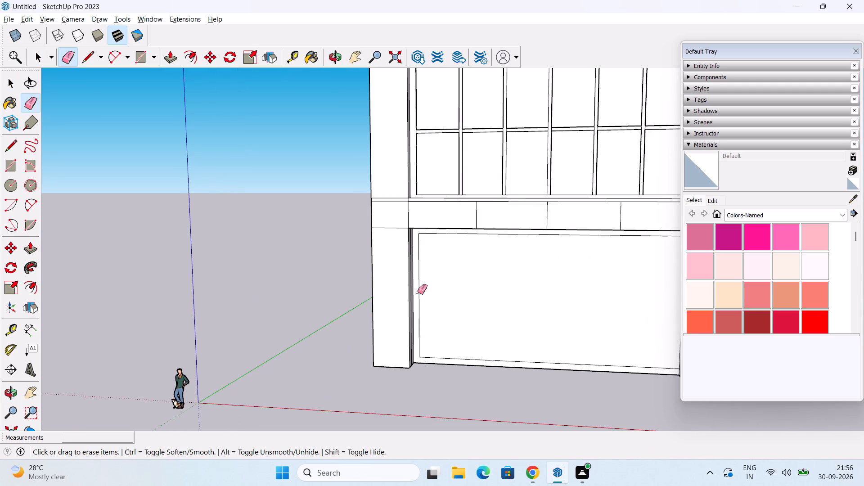
{"action": "scroll", "coordinate": [416, 297], "scroll_direction": "up", "scroll_amount": 2}
{"action": "middle_click_drag", "start_coordinate": [416, 297], "coordinate": [298, 302]}
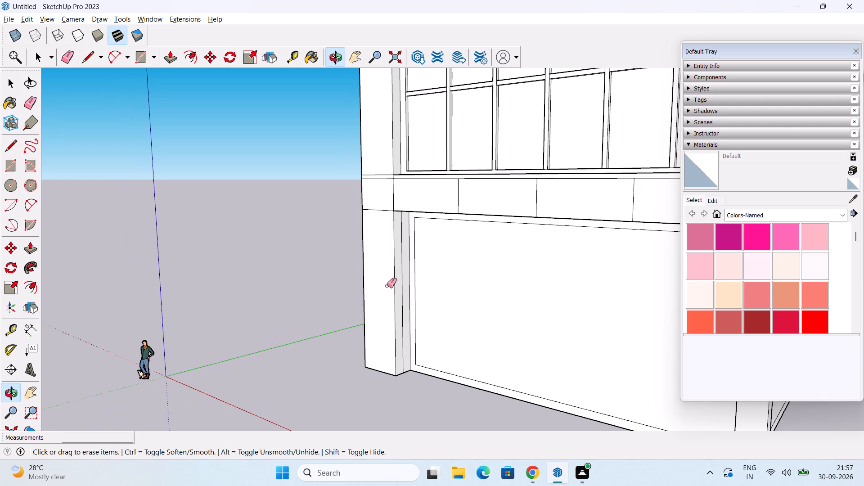
{"action": "left_click", "coordinate": [448, 220]}
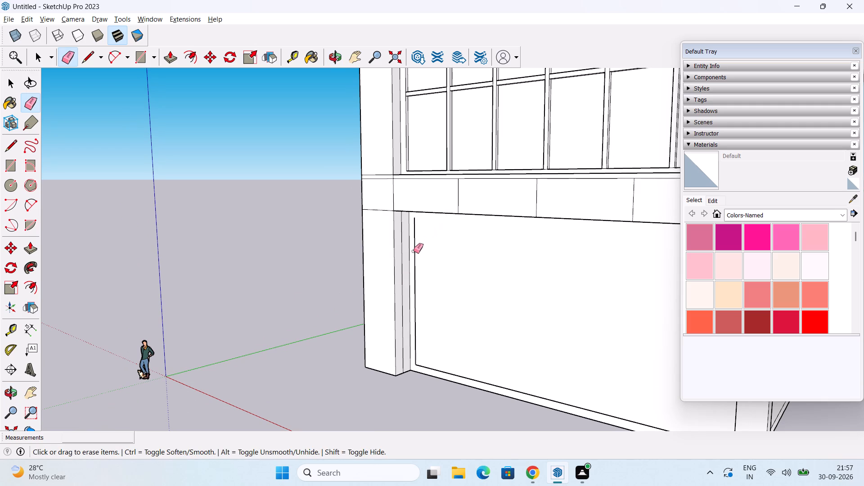
{"action": "left_click", "coordinate": [414, 251]}
{"action": "left_click", "coordinate": [496, 386]}
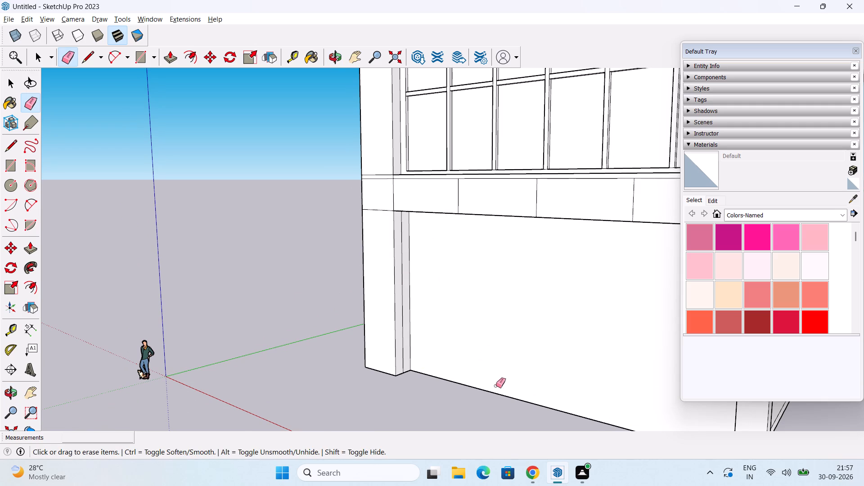
{"action": "scroll", "coordinate": [504, 377], "scroll_direction": "down", "scroll_amount": 5}
{"action": "middle_click_drag", "start_coordinate": [511, 374], "coordinate": [649, 350]}
{"action": "key", "text": "space"}
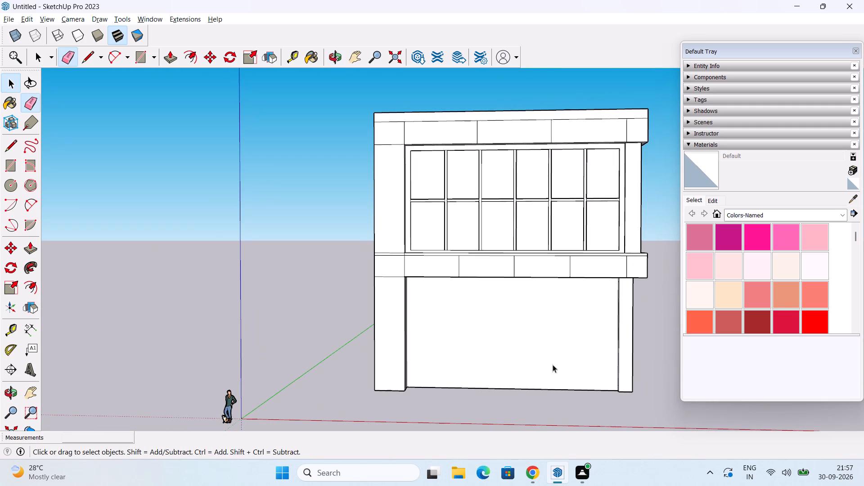
Offset the outline of the ground-floor front wall panel inward by 1'.
{"action": "middle_click", "coordinate": [513, 336]}
{"action": "scroll", "coordinate": [517, 331], "scroll_direction": "up", "scroll_amount": 6}
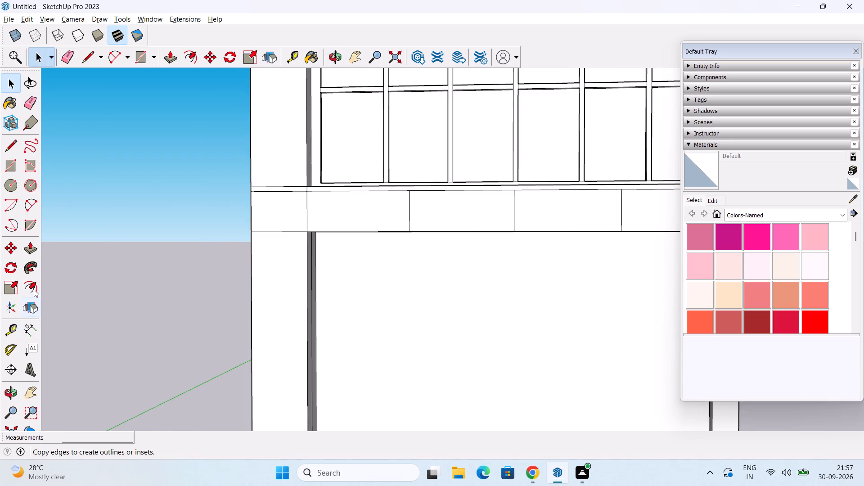
{"action": "left_click", "coordinate": [34, 289]}
{"action": "middle_click_drag", "start_coordinate": [336, 333], "coordinate": [289, 341]}
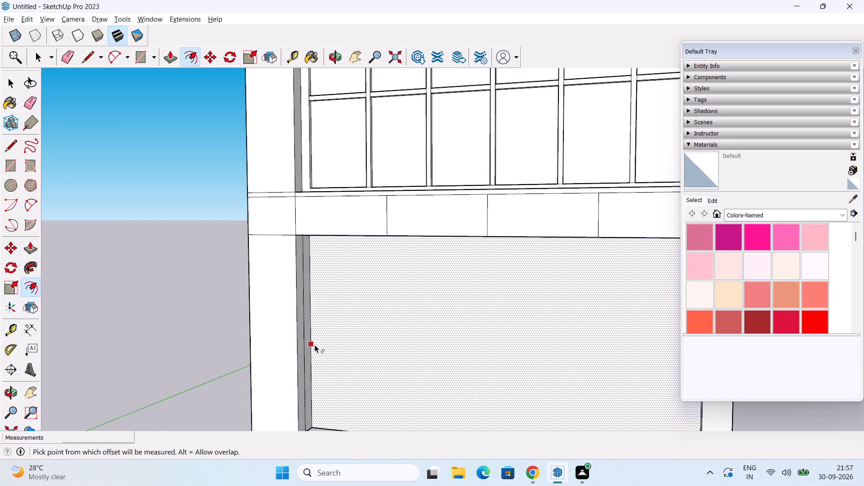
{"action": "left_click", "coordinate": [316, 345]}
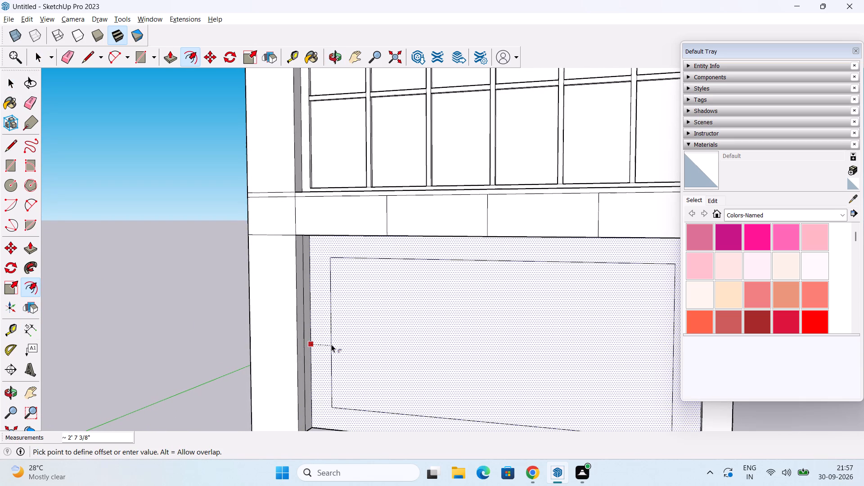
{"action": "type", "text": "1'"}
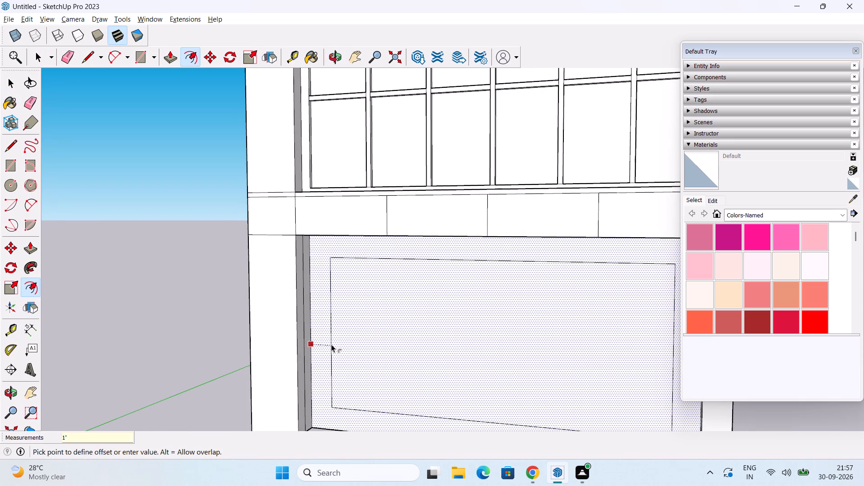
{"action": "key", "text": "Return"}
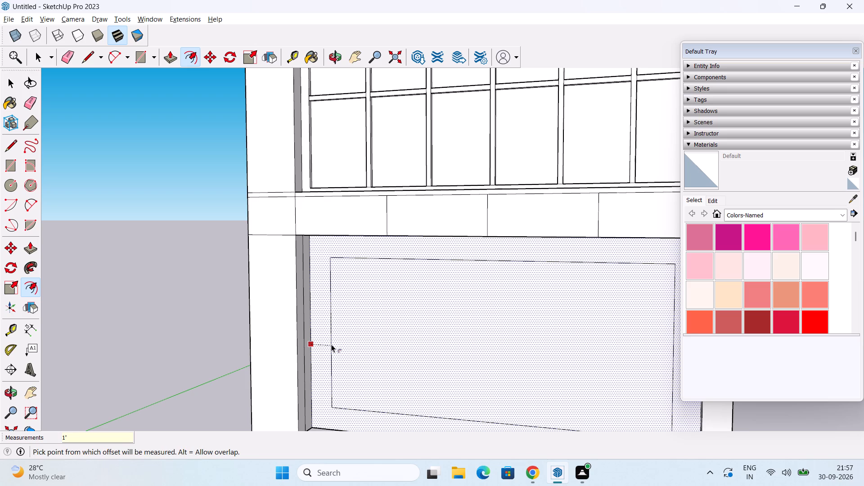
{"action": "scroll", "coordinate": [330, 344], "scroll_direction": "down", "scroll_amount": 1}
{"action": "middle_click_drag", "start_coordinate": [330, 365], "coordinate": [575, 423]}
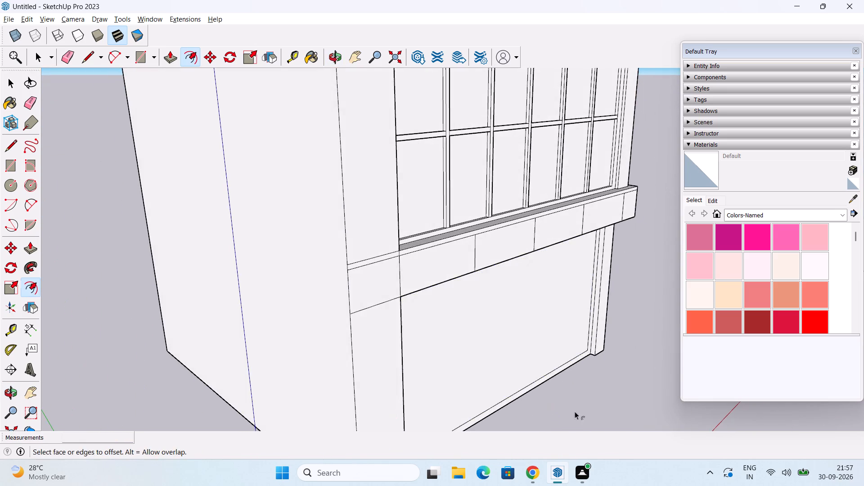
{"action": "scroll", "coordinate": [545, 364], "scroll_direction": "up", "scroll_amount": 5}
{"action": "key", "text": "space"}
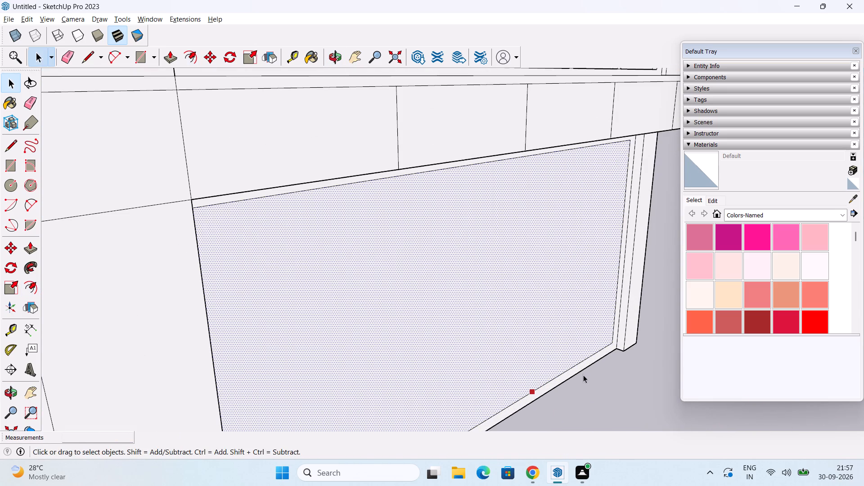
Push/Pull the new border face around the ground-floor front wall panel outward 5".
{"action": "middle_click_drag", "start_coordinate": [583, 374], "coordinate": [562, 372]}
{"action": "left_click", "coordinate": [611, 395]}
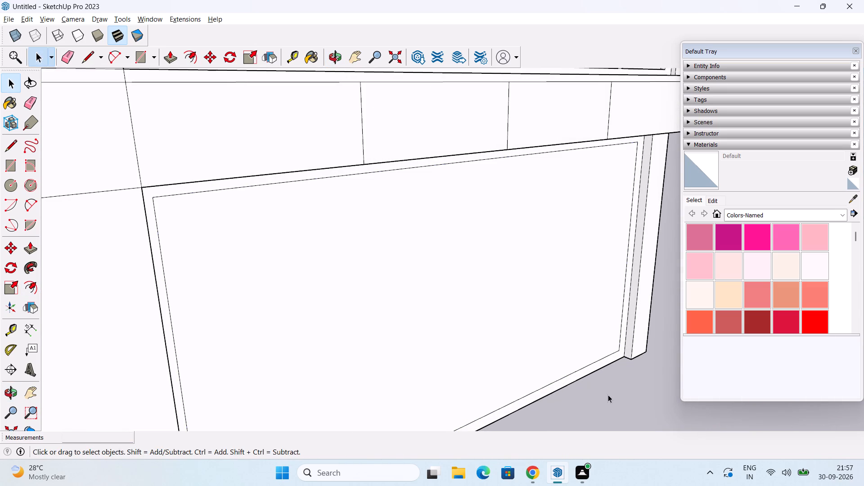
{"action": "key", "text": "p"}
{"action": "scroll", "coordinate": [617, 369], "scroll_direction": "up", "scroll_amount": 7}
{"action": "middle_click_drag", "start_coordinate": [615, 354], "coordinate": [616, 354]}
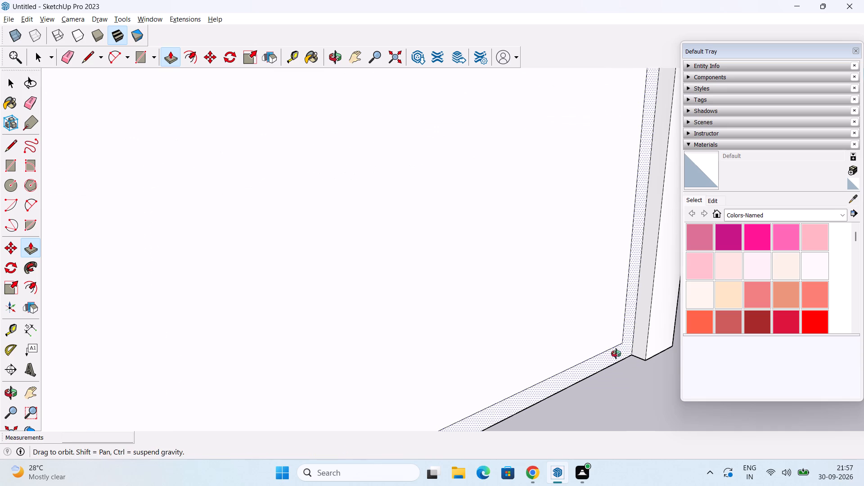
{"action": "middle_click_drag", "start_coordinate": [616, 354], "coordinate": [629, 363]}
{"action": "scroll", "coordinate": [629, 358], "scroll_direction": "down", "scroll_amount": 16}
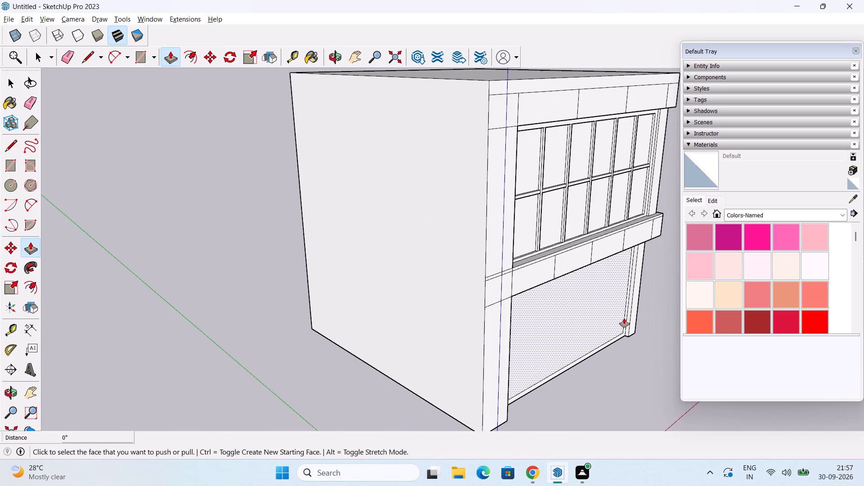
{"action": "scroll", "coordinate": [627, 315], "scroll_direction": "up", "scroll_amount": 7}
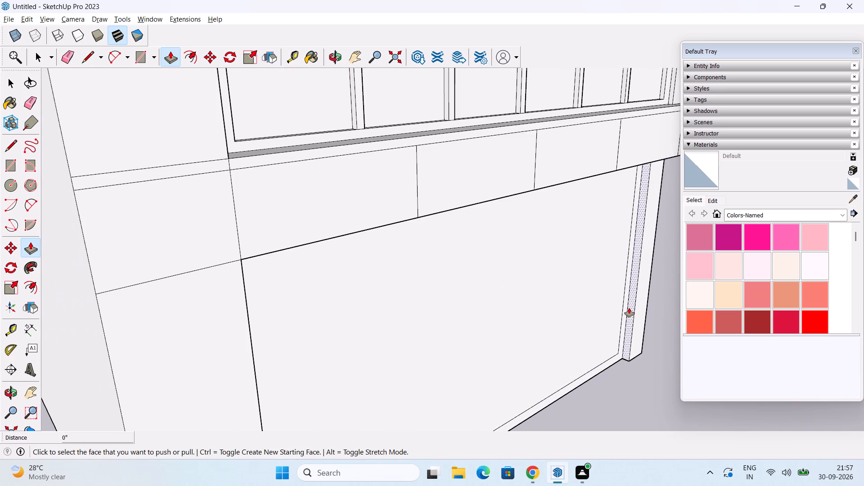
{"action": "middle_click_drag", "start_coordinate": [621, 348], "coordinate": [580, 375], "text": "shift"}
{"action": "scroll", "coordinate": [589, 371], "scroll_direction": "up", "scroll_amount": 3}
{"action": "left_click", "coordinate": [579, 376]}
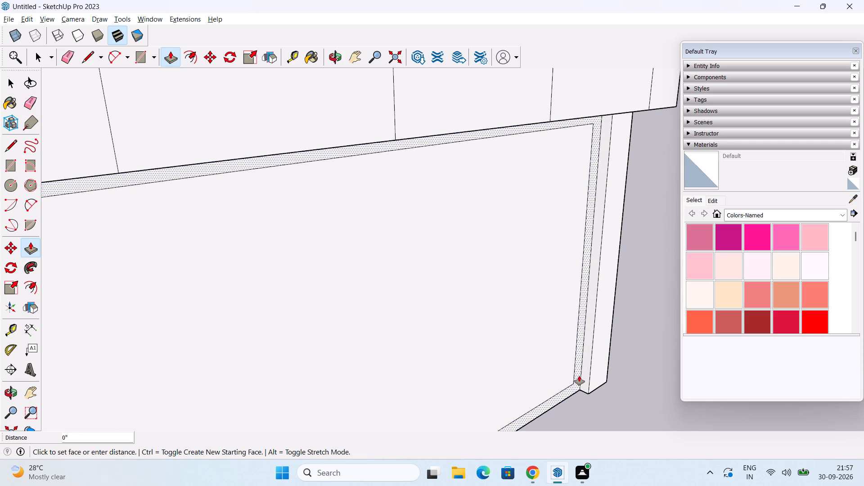
{"action": "type", "text": "5\""}
{"action": "key", "text": "Return"}
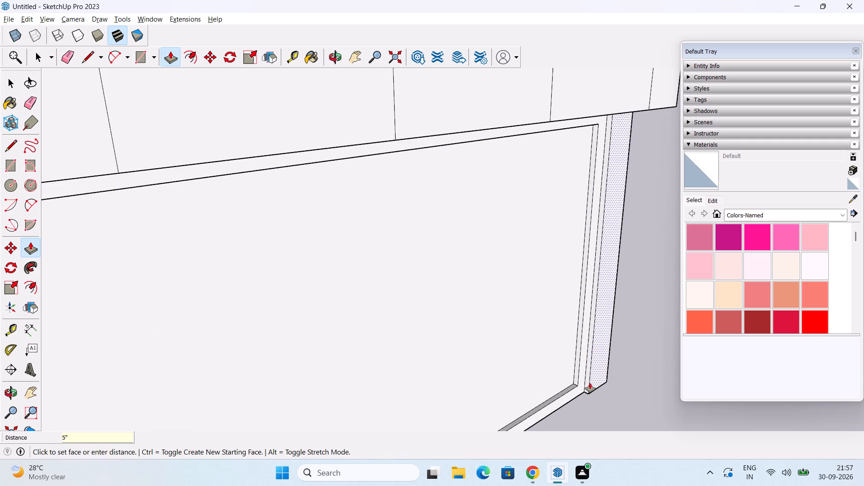
{"action": "scroll", "coordinate": [590, 383], "scroll_direction": "down", "scroll_amount": 4}
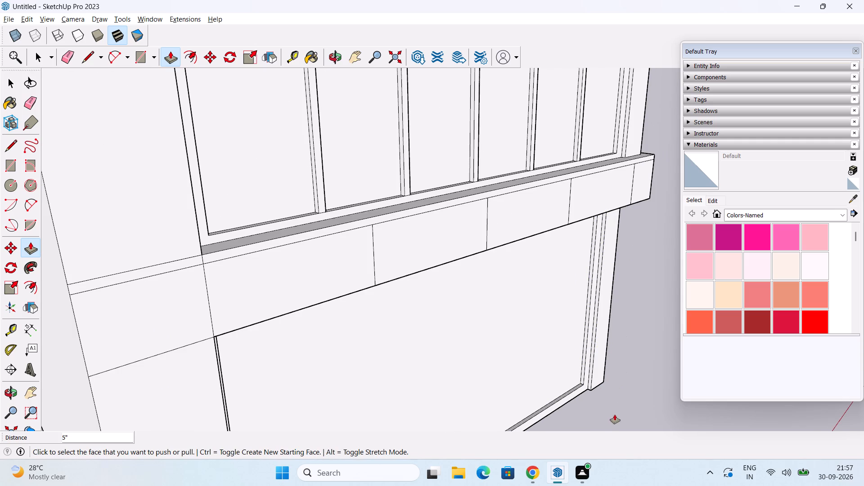
{"action": "middle_click_drag", "start_coordinate": [577, 391], "coordinate": [620, 335]}
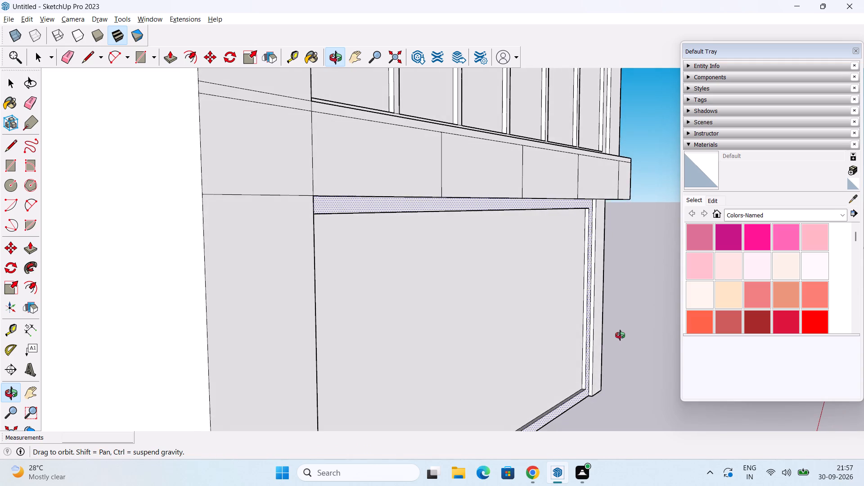
{"action": "middle_click_drag", "start_coordinate": [620, 335], "coordinate": [544, 336]}
{"action": "scroll", "coordinate": [544, 336], "scroll_direction": "down", "scroll_amount": 5}
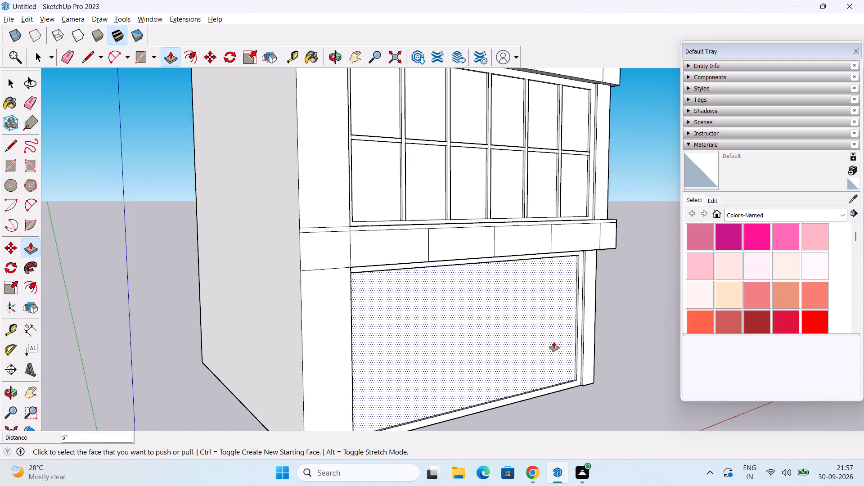
Erase the inner rectangle outline from the ground-floor wall panel around the corner from the front wall.
{"action": "middle_click_drag", "start_coordinate": [554, 342], "coordinate": [455, 337]}
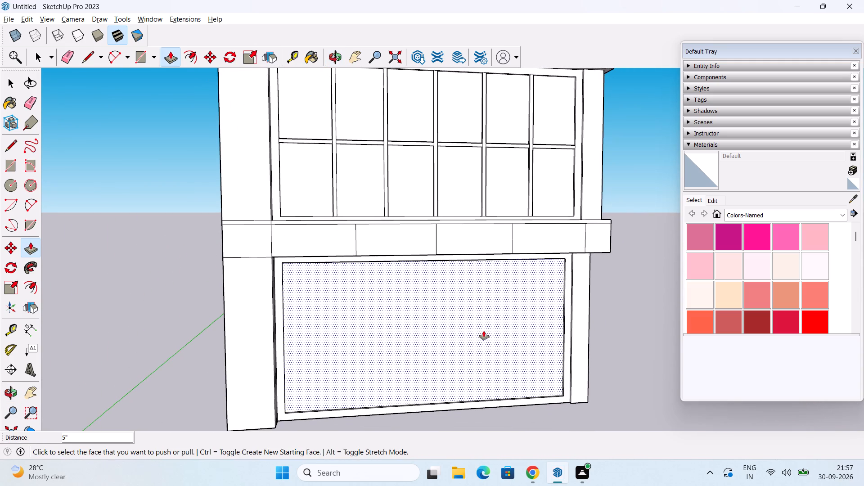
{"action": "scroll", "coordinate": [501, 330], "scroll_direction": "down", "scroll_amount": 1}
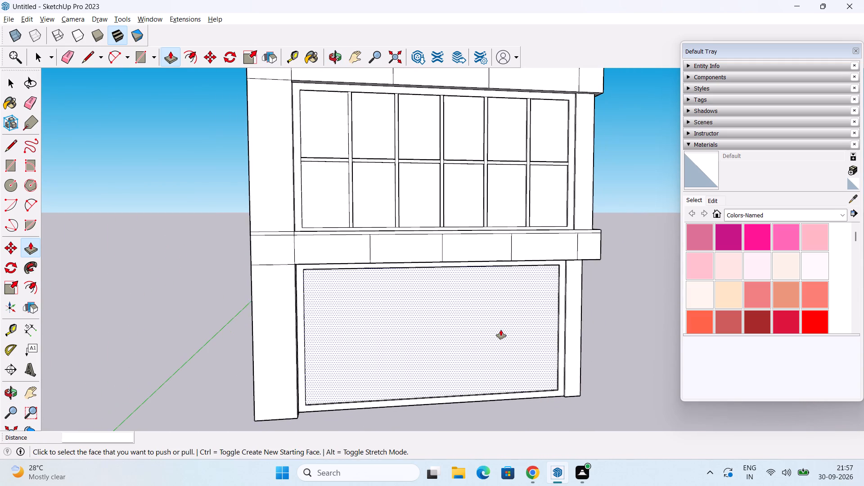
{"action": "middle_click_drag", "start_coordinate": [501, 330], "coordinate": [449, 327]}
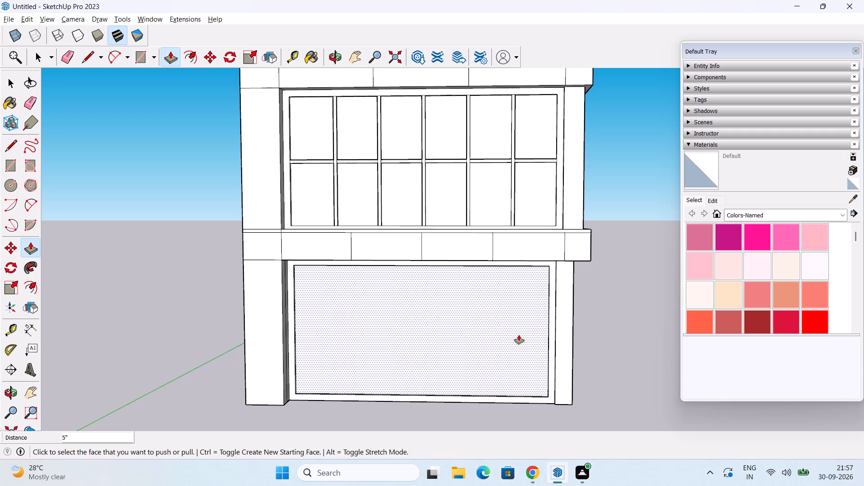
{"action": "middle_click_drag", "start_coordinate": [511, 335], "coordinate": [189, 344]}
{"action": "middle_click_drag", "start_coordinate": [377, 359], "coordinate": [97, 355]}
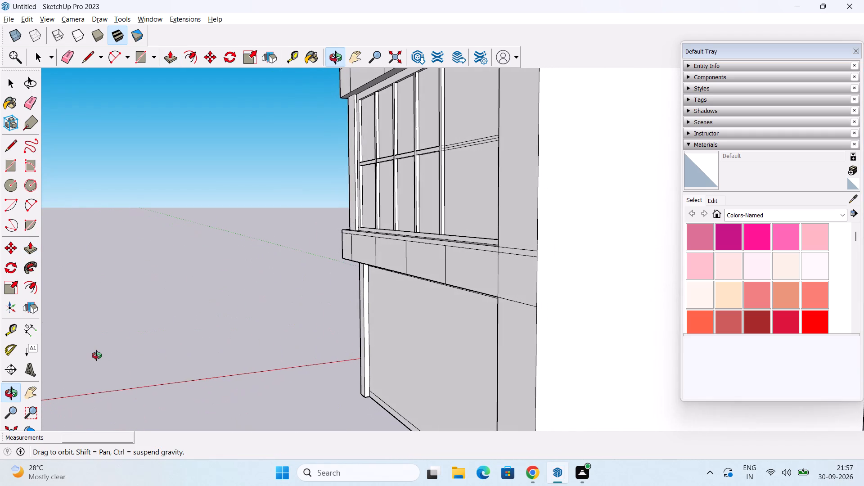
{"action": "middle_click_drag", "start_coordinate": [97, 355], "coordinate": [727, 397]}
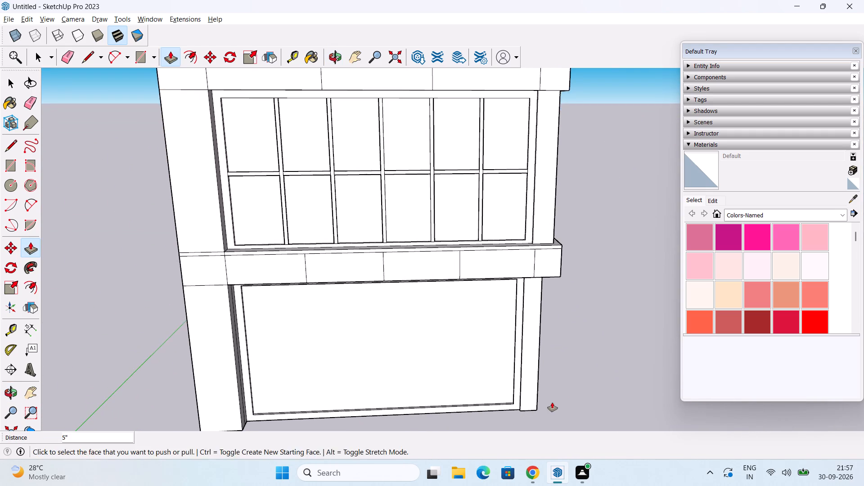
{"action": "middle_click_drag", "start_coordinate": [552, 402], "coordinate": [176, 337]}
{"action": "scroll", "coordinate": [252, 319], "scroll_direction": "down", "scroll_amount": 2}
{"action": "middle_click_drag", "start_coordinate": [458, 361], "coordinate": [418, 361]}
{"action": "key", "text": "space"}
{"action": "scroll", "coordinate": [439, 342], "scroll_direction": "up", "scroll_amount": 6}
{"action": "middle_click_drag", "start_coordinate": [446, 313], "coordinate": [449, 281]}
{"action": "key", "text": "e"}
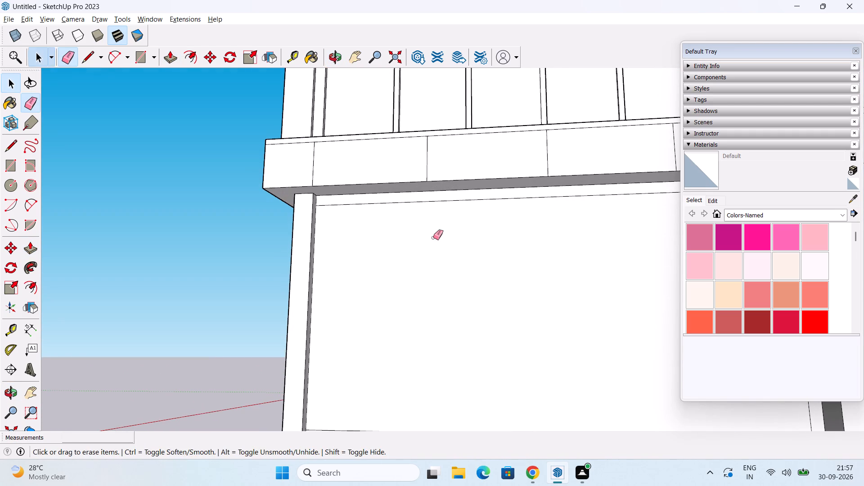
{"action": "left_click", "coordinate": [463, 199]}
{"action": "scroll", "coordinate": [521, 274], "scroll_direction": "down", "scroll_amount": 3}
{"action": "middle_click_drag", "start_coordinate": [571, 301], "coordinate": [442, 282]}
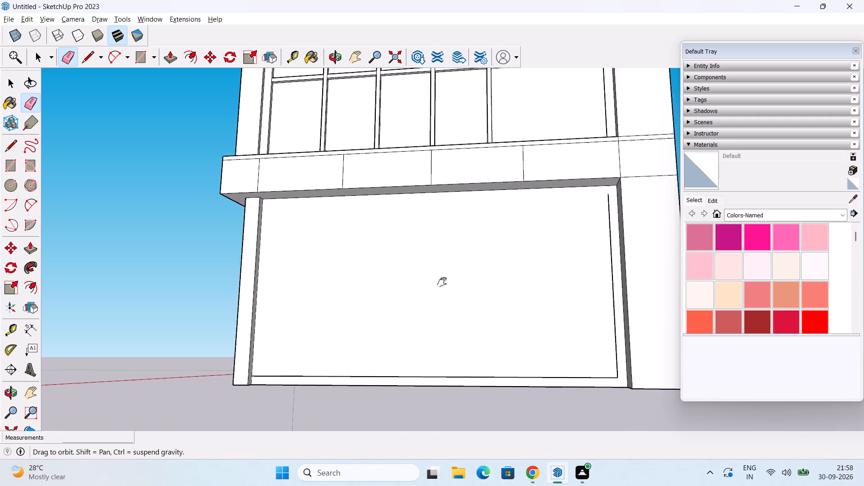
{"action": "middle_click_drag", "start_coordinate": [442, 282], "coordinate": [432, 282]}
{"action": "left_click", "coordinate": [585, 284]}
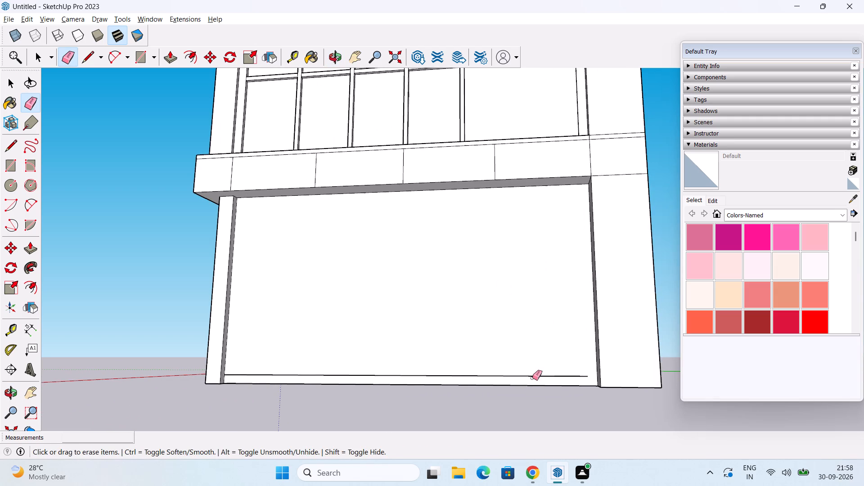
{"action": "left_click", "coordinate": [540, 377]}
{"action": "key", "text": "space"}
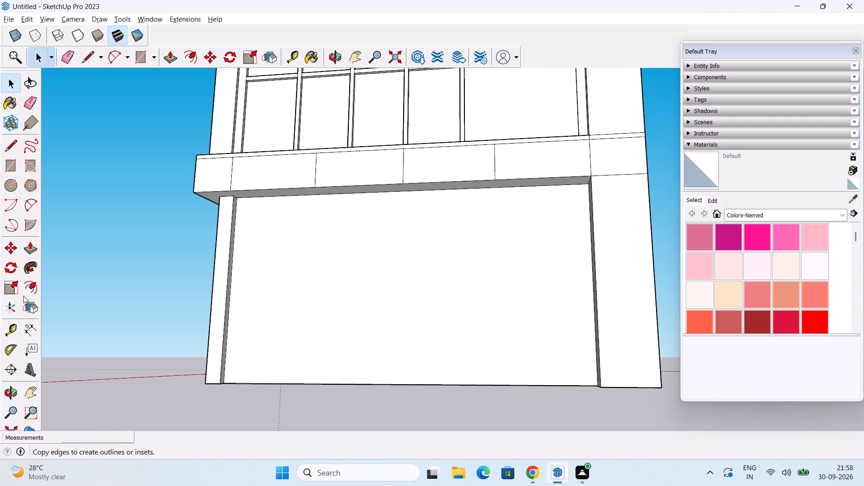
Offset the outline of this adjoining ground-floor wall panel inward by 1'.
{"action": "left_click_drag", "start_coordinate": [31, 291], "coordinate": [39, 290]}
{"action": "left_click", "coordinate": [291, 295]}
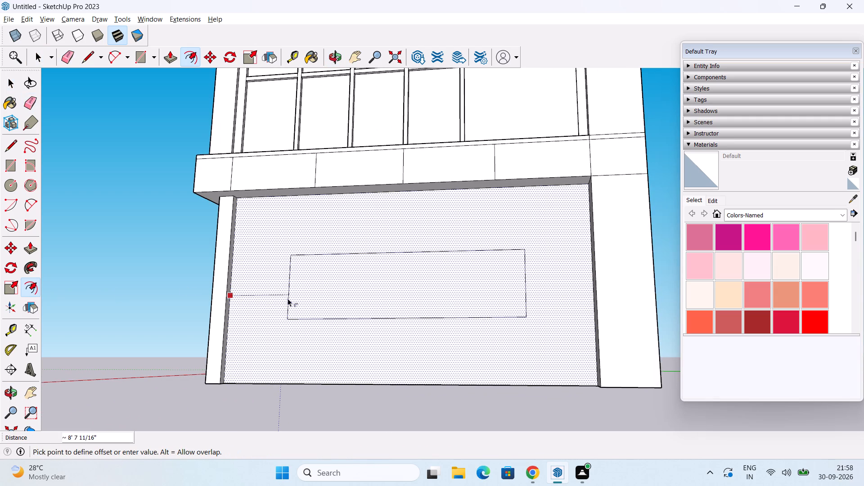
{"action": "type", "text": "1'"}
{"action": "key", "text": "Return"}
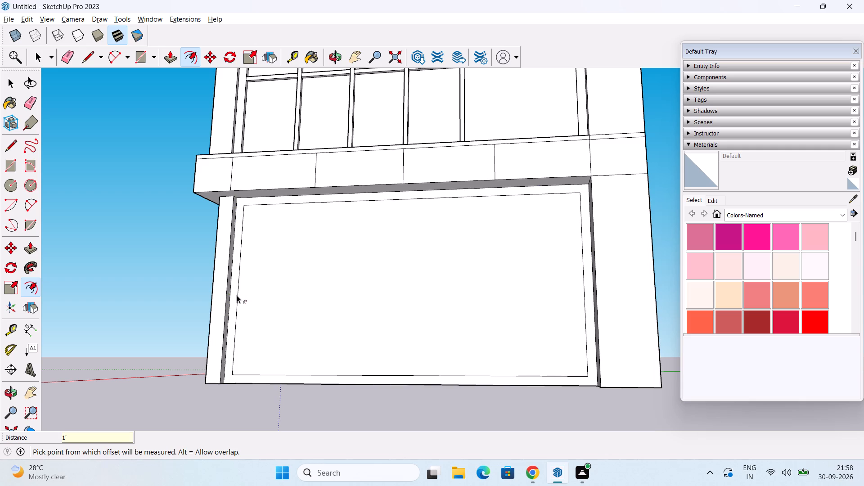
{"action": "key", "text": "space"}
Push/Pull the new border face around the adjoining ground-floor wall panel outward 5".
{"action": "middle_click_drag", "start_coordinate": [233, 302], "coordinate": [172, 359]}
{"action": "scroll", "coordinate": [225, 333], "scroll_direction": "up", "scroll_amount": 5}
{"action": "key", "text": "p"}
{"action": "left_click", "coordinate": [249, 335]}
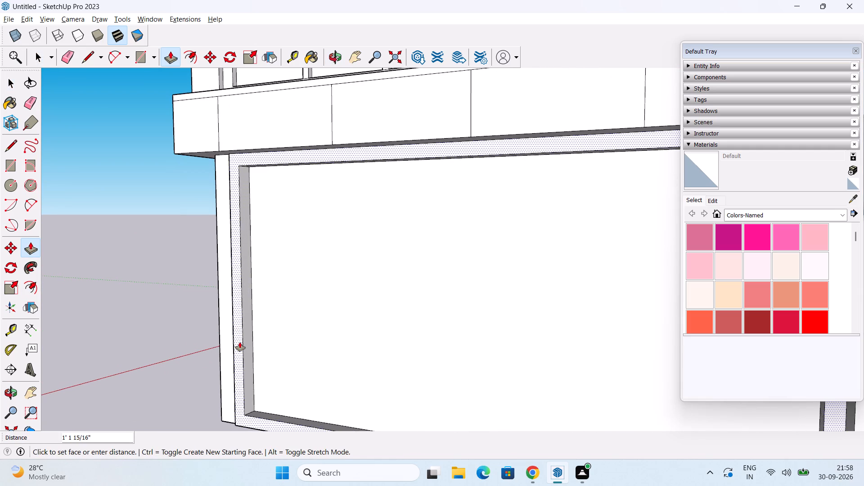
{"action": "type", "text": "5\""}
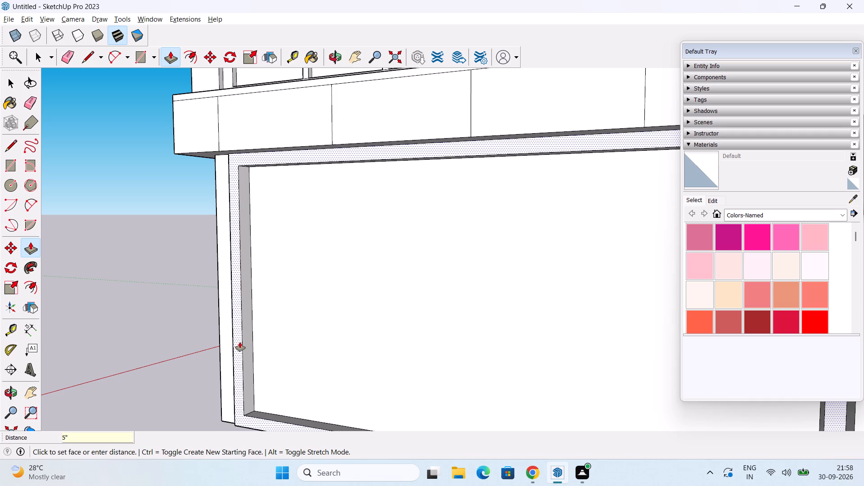
{"action": "key", "text": "Return"}
{"action": "key", "text": "space"}
Examine the new ground-floor frame, the ledge and the bars of the upper window above it.
{"action": "scroll", "coordinate": [240, 342], "scroll_direction": "down", "scroll_amount": 3}
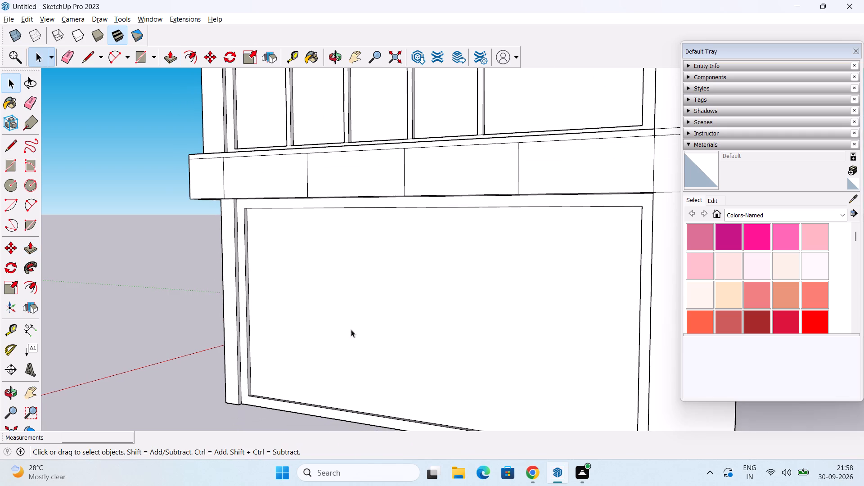
{"action": "middle_click_drag", "start_coordinate": [461, 328], "coordinate": [394, 310]}
{"action": "scroll", "coordinate": [394, 310], "scroll_direction": "down", "scroll_amount": 2}
{"action": "middle_click_drag", "start_coordinate": [369, 363], "coordinate": [324, 310]}
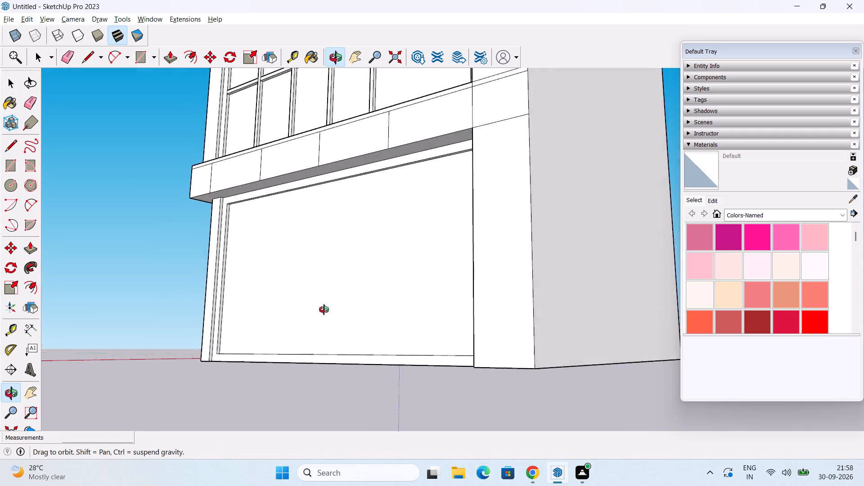
{"action": "middle_click_drag", "start_coordinate": [324, 310], "coordinate": [484, 345]}
{"action": "scroll", "coordinate": [479, 337], "scroll_direction": "down", "scroll_amount": 1}
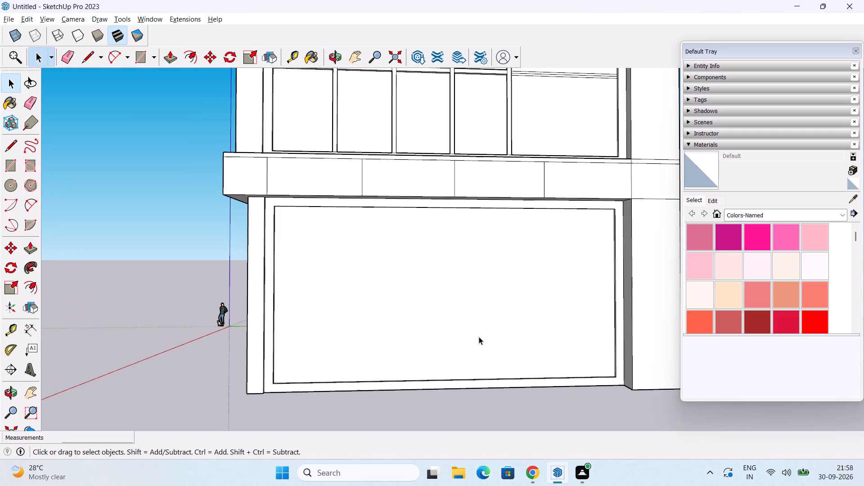
{"action": "scroll", "coordinate": [479, 337], "scroll_direction": "down", "scroll_amount": 2}
{"action": "middle_click_drag", "start_coordinate": [479, 337], "coordinate": [338, 391]}
{"action": "scroll", "coordinate": [312, 246], "scroll_direction": "up", "scroll_amount": 6}
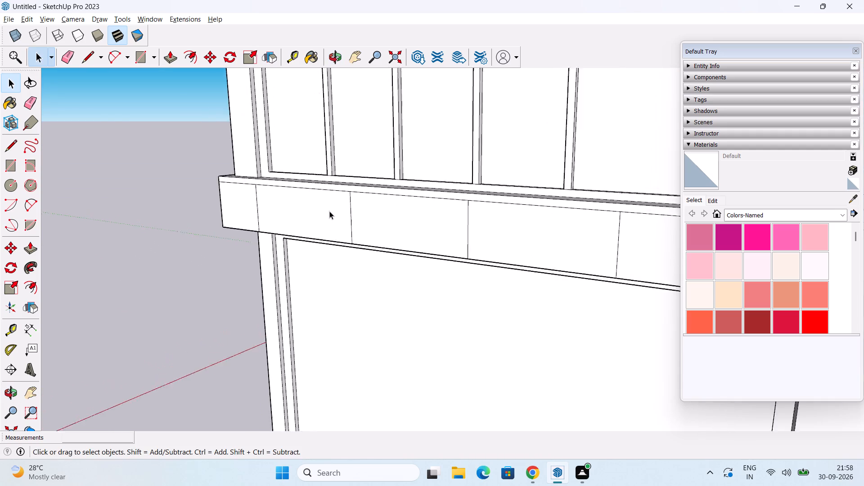
{"action": "scroll", "coordinate": [329, 211], "scroll_direction": "up", "scroll_amount": 10}
{"action": "middle_click_drag", "start_coordinate": [328, 165], "coordinate": [314, 273]}
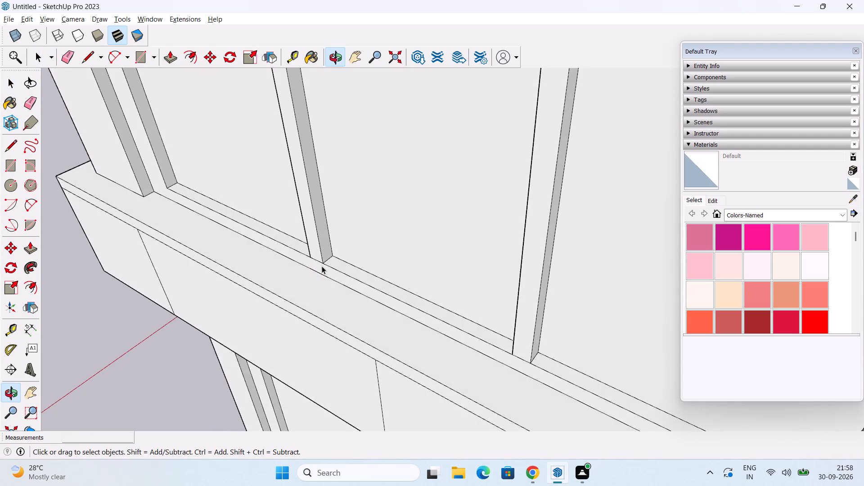
{"action": "scroll", "coordinate": [322, 265], "scroll_direction": "up", "scroll_amount": 16}
{"action": "scroll", "coordinate": [322, 257], "scroll_direction": "down", "scroll_amount": 3}
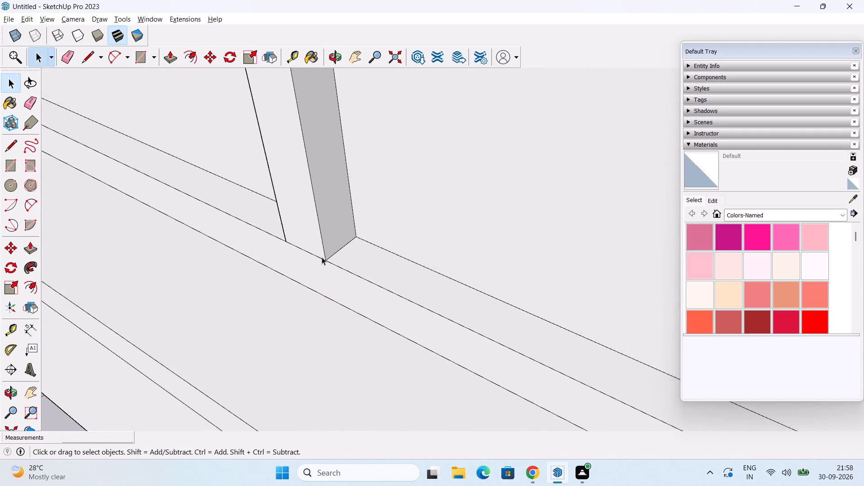
{"action": "scroll", "coordinate": [322, 257], "scroll_direction": "down", "scroll_amount": 20}
{"action": "scroll", "coordinate": [322, 257], "scroll_direction": "down", "scroll_amount": 4}
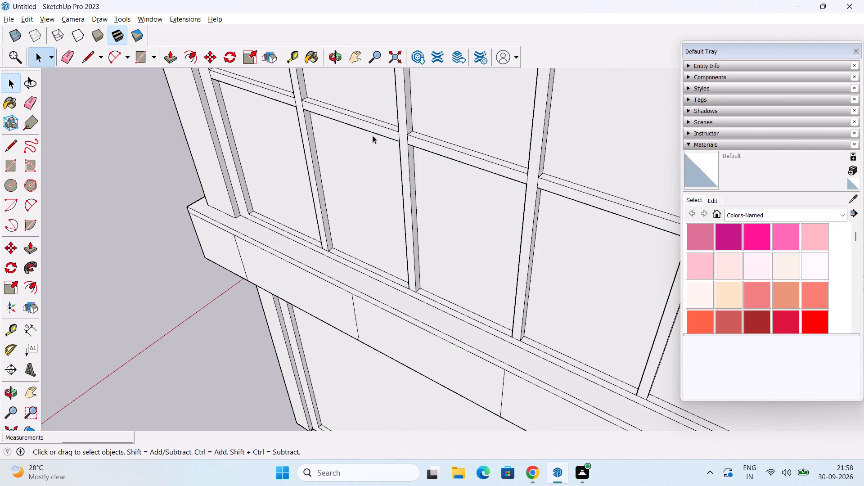
{"action": "scroll", "coordinate": [313, 161], "scroll_direction": "down", "scroll_amount": 3}
{"action": "scroll", "coordinate": [310, 141], "scroll_direction": "up", "scroll_amount": 12}
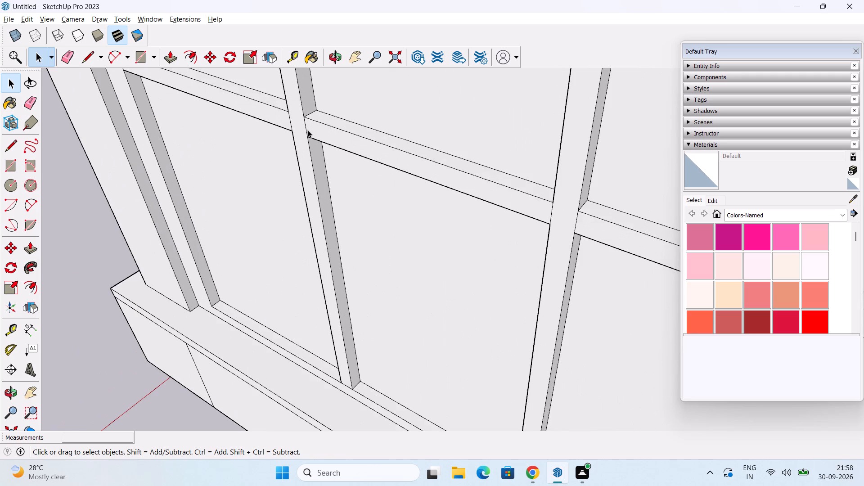
{"action": "scroll", "coordinate": [308, 130], "scroll_direction": "down", "scroll_amount": 3}
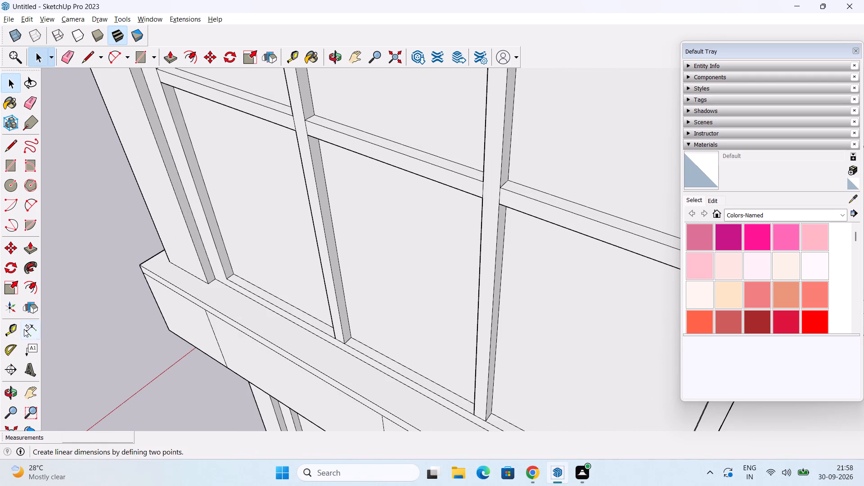
Measure the depth of the upper window frame's inner reveal at its bottom corner with the Dimension tool.
{"action": "left_click", "coordinate": [24, 329]}
{"action": "scroll", "coordinate": [165, 283], "scroll_direction": "up", "scroll_amount": 9}
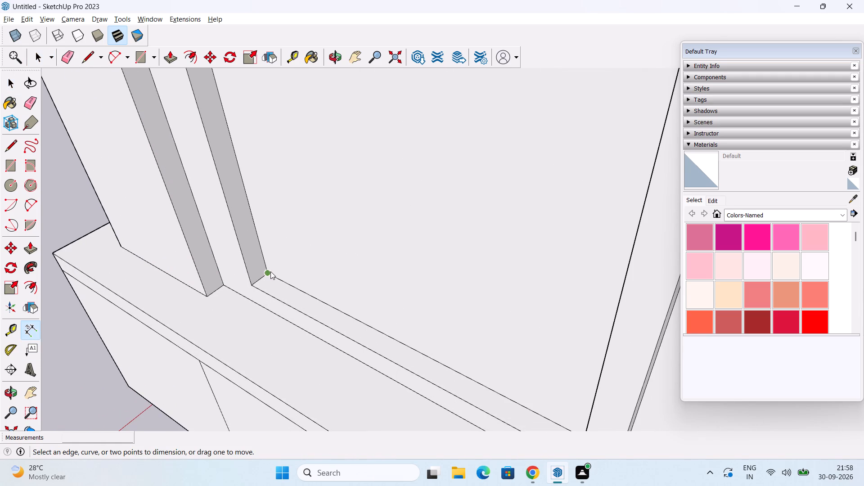
{"action": "left_click", "coordinate": [270, 271]}
{"action": "left_click", "coordinate": [252, 284]}
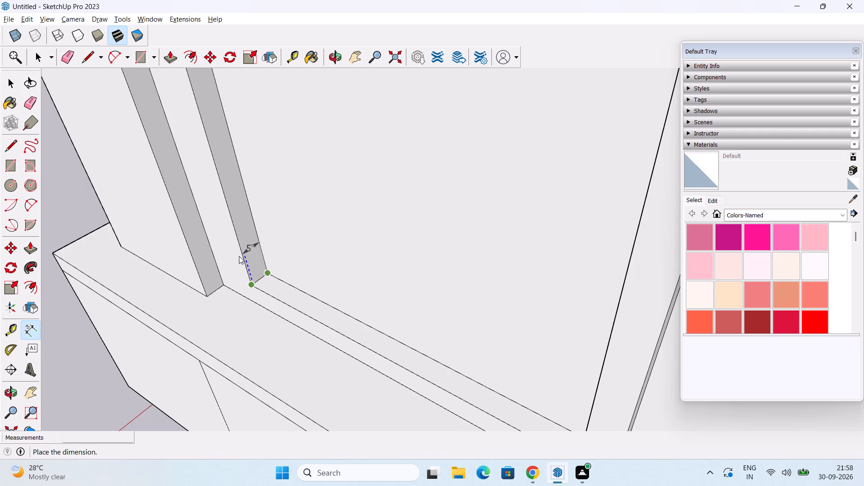
{"action": "scroll", "coordinate": [239, 256], "scroll_direction": "up", "scroll_amount": 5}
{"action": "scroll", "coordinate": [239, 256], "scroll_direction": "down", "scroll_amount": 12}
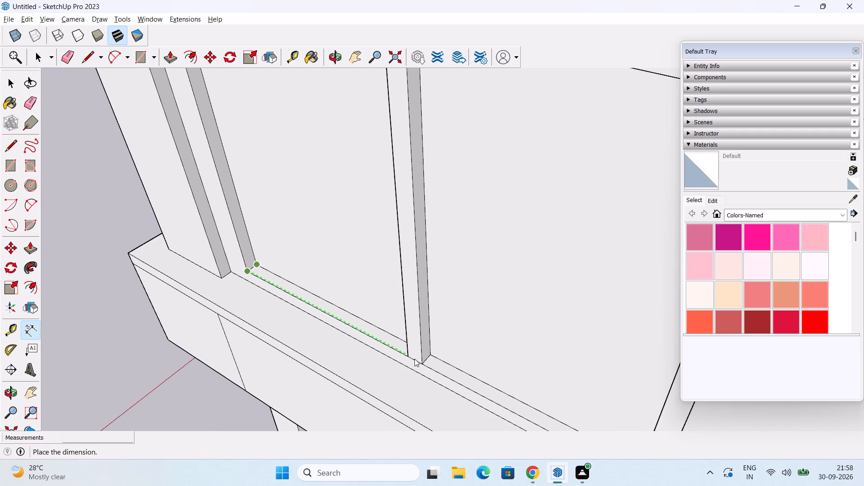
{"action": "key", "text": "Escape"}
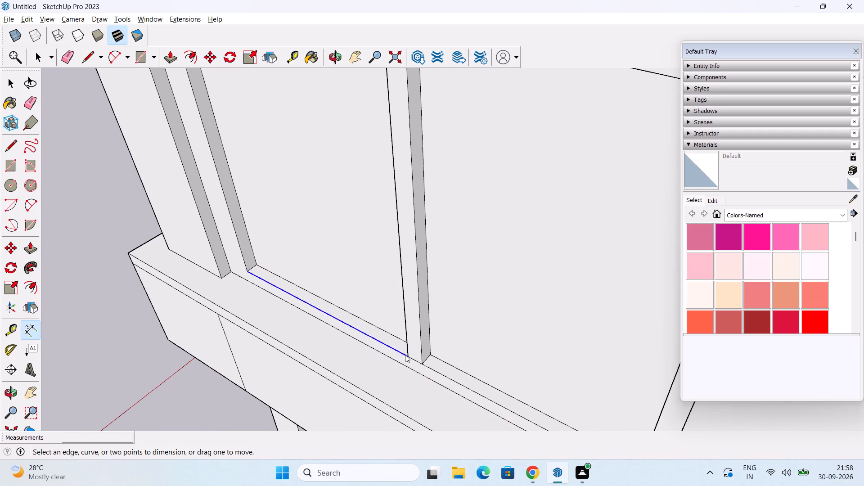
Measure the width of the upper window's first vertical bar at its base with the Dimension tool.
{"action": "key", "text": "space"}
{"action": "left_click", "coordinate": [407, 356]}
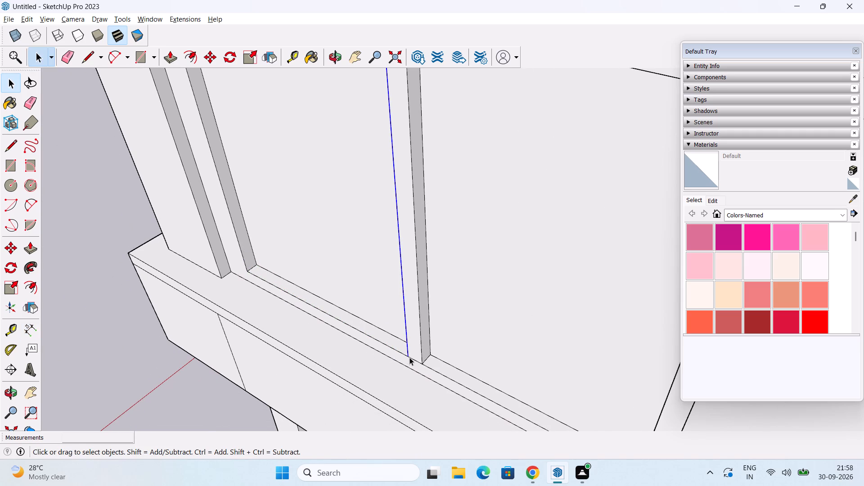
{"action": "key", "text": "Escape"}
{"action": "left_click", "coordinate": [32, 332]}
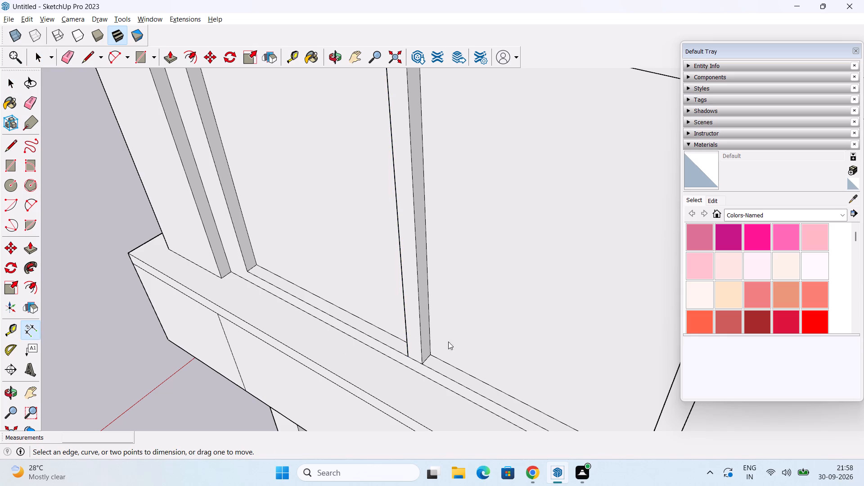
{"action": "left_click", "coordinate": [406, 355]}
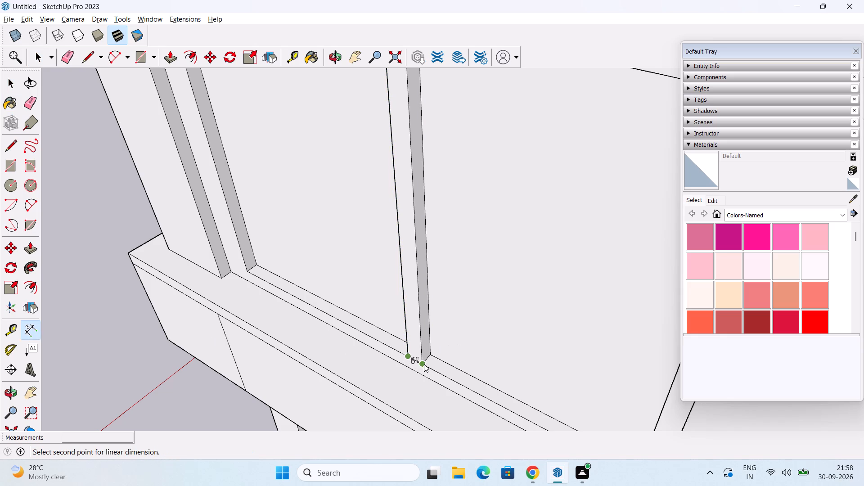
{"action": "left_click", "coordinate": [424, 364]}
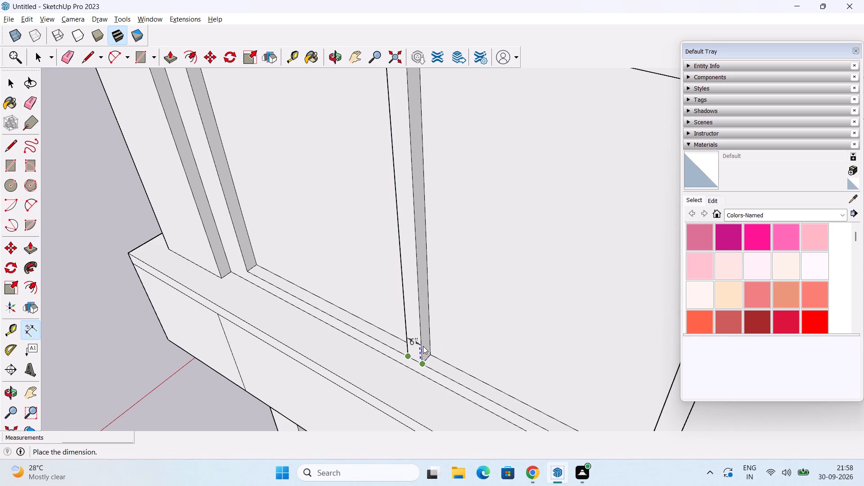
{"action": "key", "text": "Escape"}
Examine the framed ground-floor panels on both sides of the corner against the gridded upper windows.
{"action": "scroll", "coordinate": [424, 335], "scroll_direction": "down", "scroll_amount": 11}
{"action": "middle_click_drag", "start_coordinate": [469, 388], "coordinate": [491, 327]}
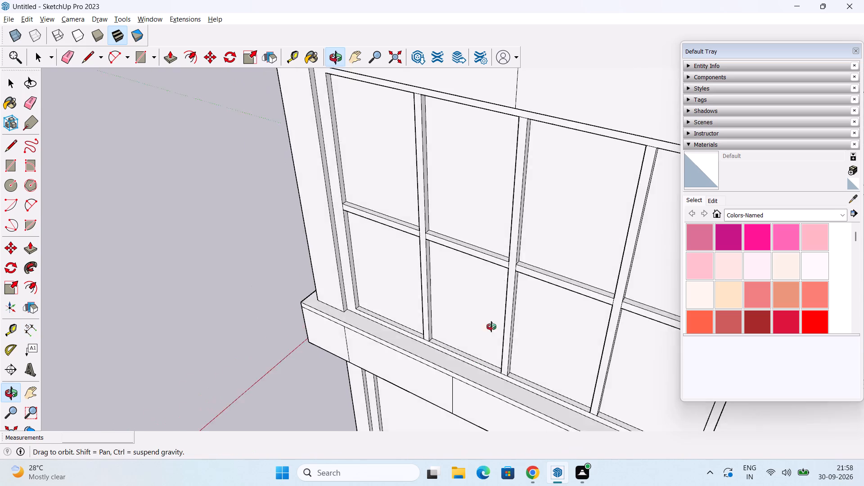
{"action": "middle_click_drag", "start_coordinate": [491, 327], "coordinate": [515, 259]}
{"action": "scroll", "coordinate": [515, 259], "scroll_direction": "down", "scroll_amount": 3}
{"action": "key", "text": "alt+Tab"}
{"action": "key", "text": "alt+Tab"}
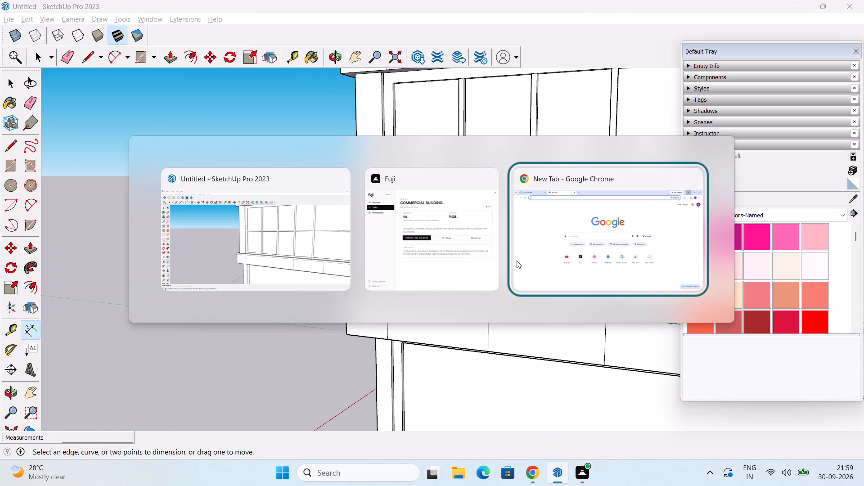
{"action": "key", "text": "alt+Tab"}
{"action": "scroll", "coordinate": [517, 261], "scroll_direction": "down", "scroll_amount": 3}
{"action": "middle_click_drag", "start_coordinate": [562, 312], "coordinate": [441, 217]}
{"action": "scroll", "coordinate": [454, 236], "scroll_direction": "down", "scroll_amount": 1}
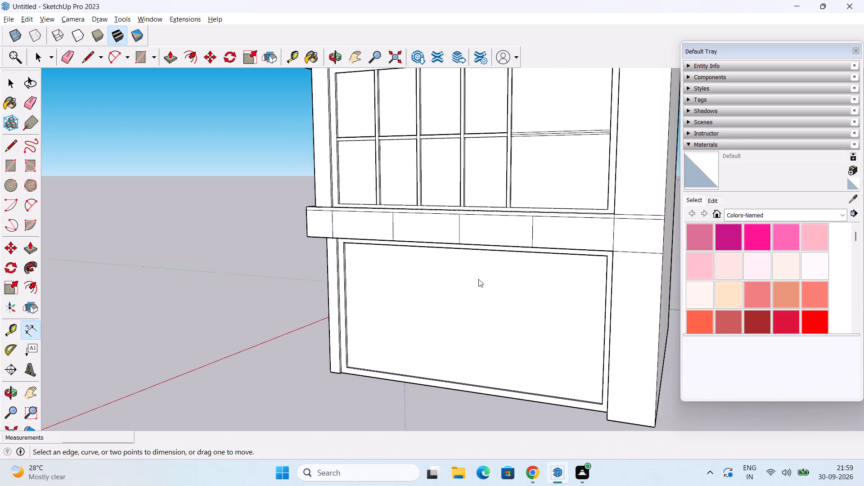
{"action": "scroll", "coordinate": [478, 279], "scroll_direction": "down", "scroll_amount": 1}
{"action": "middle_click_drag", "start_coordinate": [488, 297], "coordinate": [704, 308]}
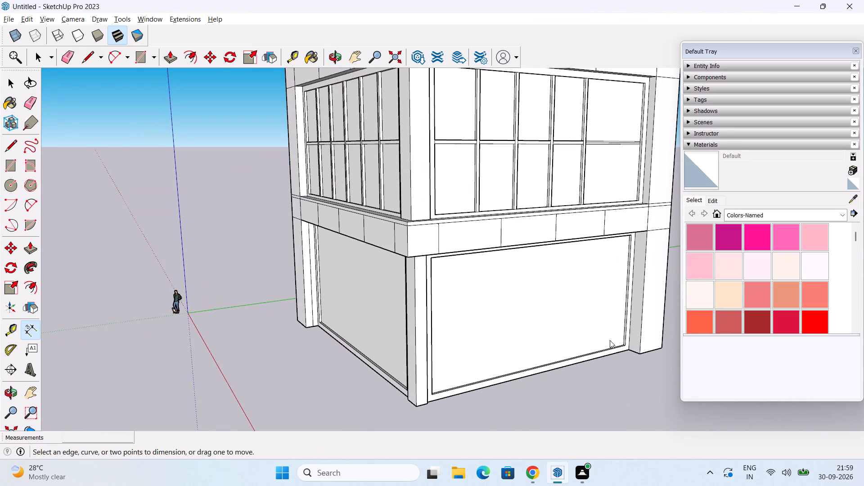
{"action": "scroll", "coordinate": [610, 340], "scroll_direction": "up", "scroll_amount": 3}
{"action": "middle_click_drag", "start_coordinate": [615, 337], "coordinate": [343, 298]}
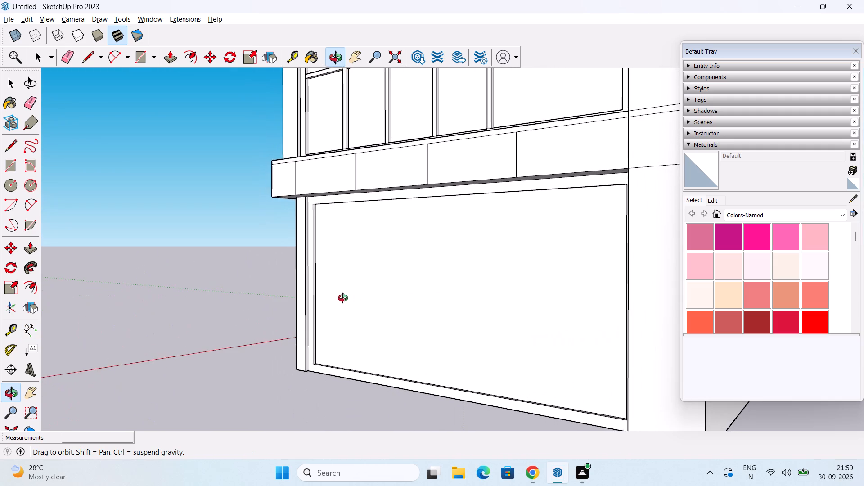
Examine the ledge between the upper window's vertical bars and the framed ground-floor panel below.
{"action": "middle_click_drag", "start_coordinate": [343, 298], "coordinate": [462, 254]}
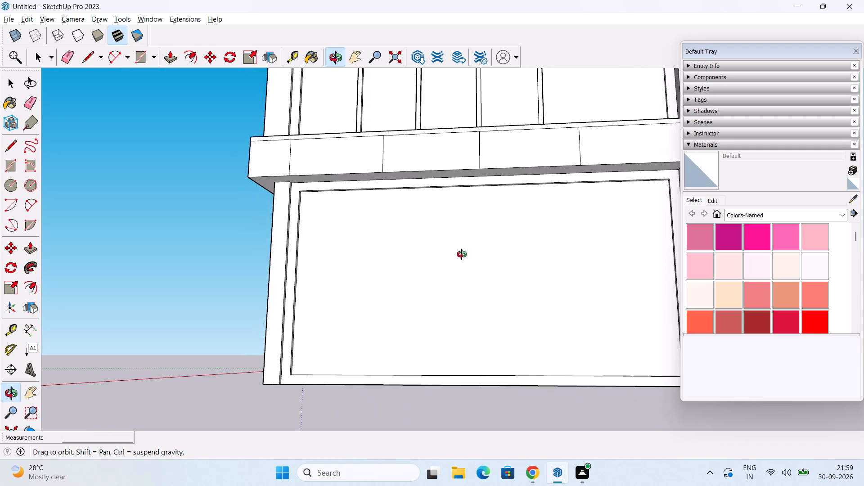
{"action": "middle_click_drag", "start_coordinate": [462, 254], "coordinate": [506, 315]}
{"action": "scroll", "coordinate": [517, 291], "scroll_direction": "down", "scroll_amount": 1}
{"action": "middle_click_drag", "start_coordinate": [517, 281], "coordinate": [517, 366]}
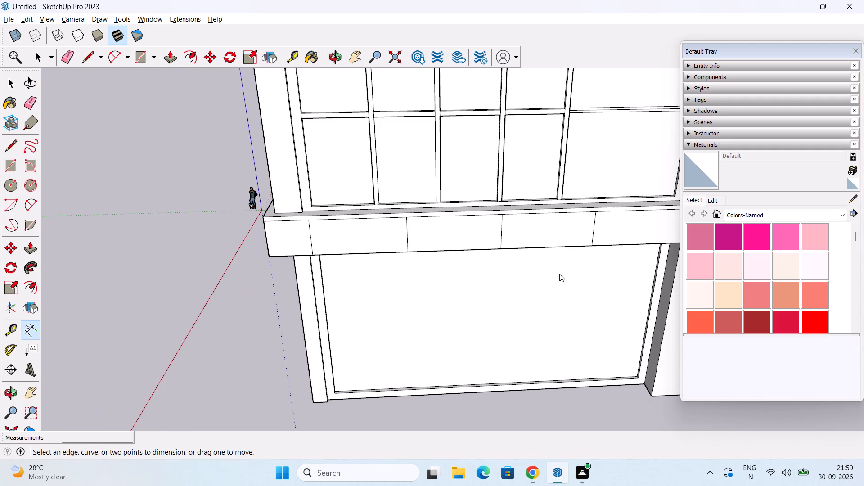
{"action": "middle_click_drag", "start_coordinate": [559, 272], "coordinate": [513, 350]}
{"action": "scroll", "coordinate": [547, 222], "scroll_direction": "up", "scroll_amount": 10}
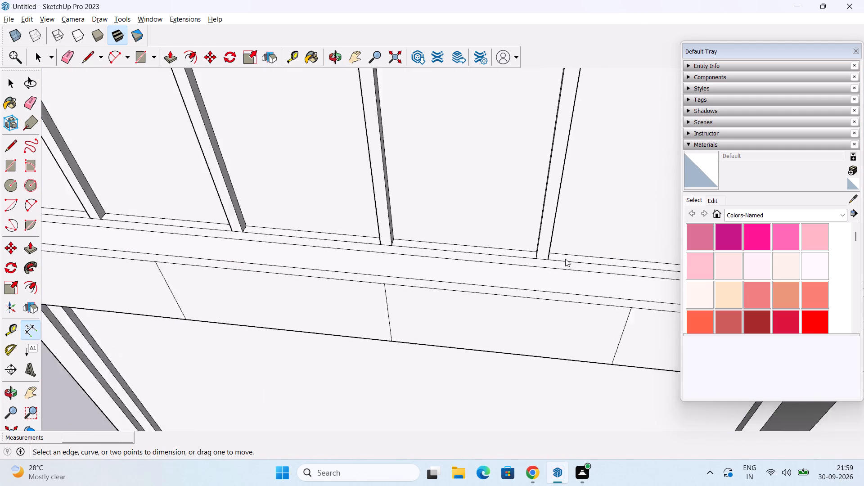
{"action": "scroll", "coordinate": [565, 259], "scroll_direction": "up", "scroll_amount": 2}
{"action": "middle_click_drag", "start_coordinate": [553, 298], "coordinate": [547, 222]}
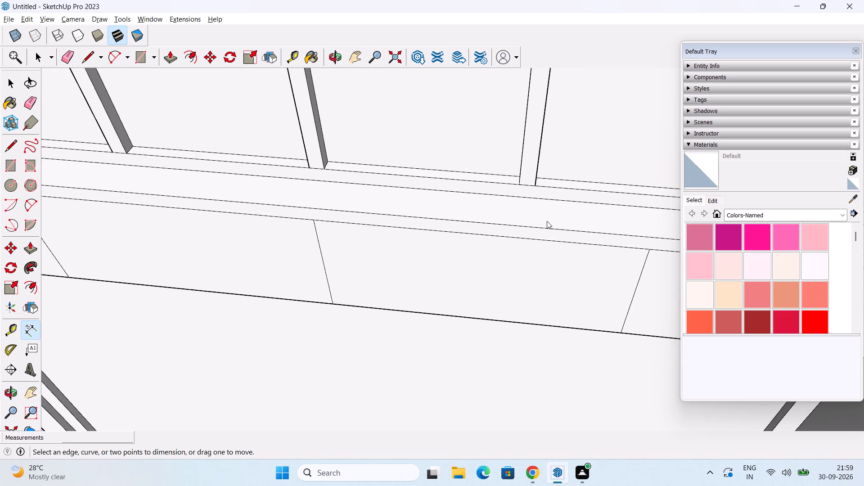
{"action": "scroll", "coordinate": [547, 221], "scroll_direction": "down", "scroll_amount": 11}
{"action": "middle_click_drag", "start_coordinate": [477, 261], "coordinate": [478, 259]}
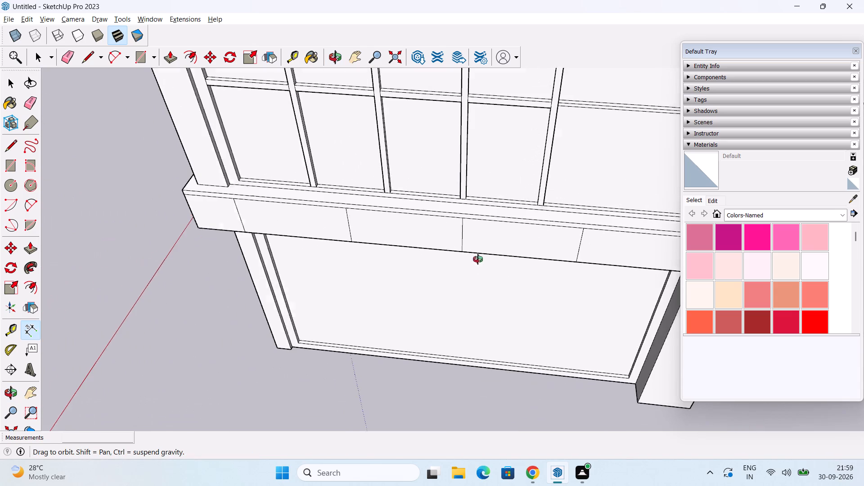
{"action": "middle_click_drag", "start_coordinate": [478, 259], "coordinate": [516, 153]}
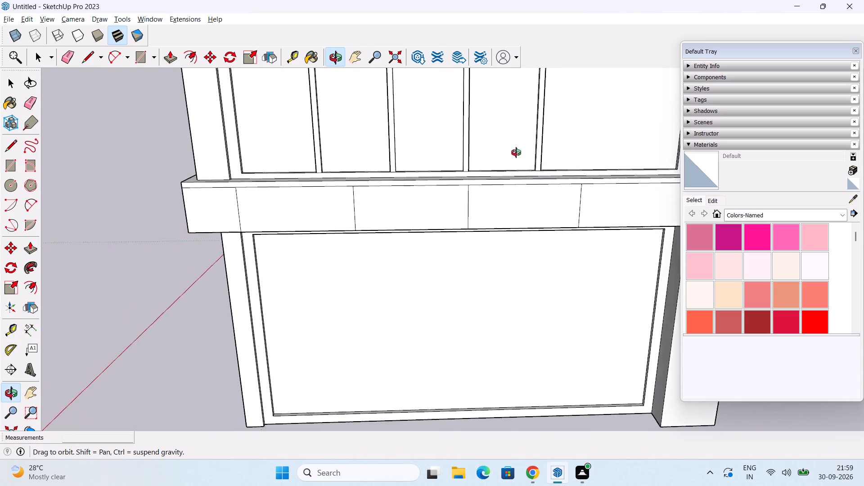
{"action": "middle_click_drag", "start_coordinate": [516, 153], "coordinate": [472, 157]}
{"action": "scroll", "coordinate": [467, 189], "scroll_direction": "up", "scroll_amount": 3}
{"action": "middle_click_drag", "start_coordinate": [467, 189], "coordinate": [459, 238]}
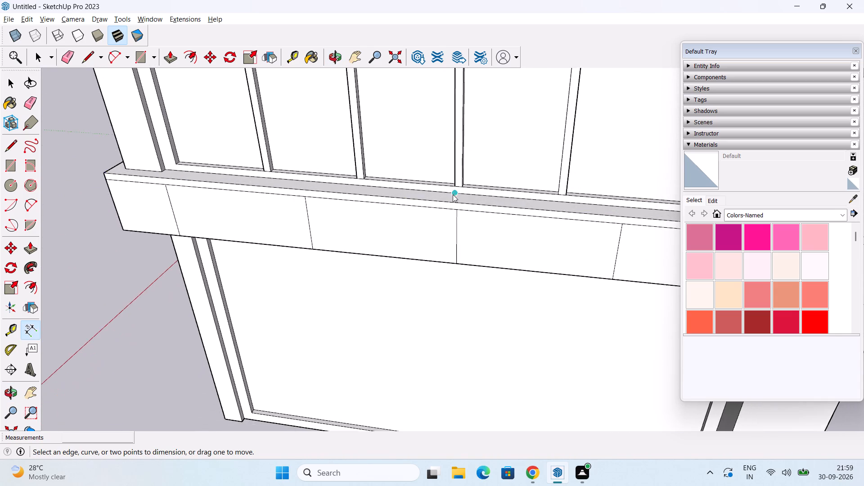
{"action": "scroll", "coordinate": [453, 193], "scroll_direction": "up", "scroll_amount": 6}
{"action": "key", "text": "space"}
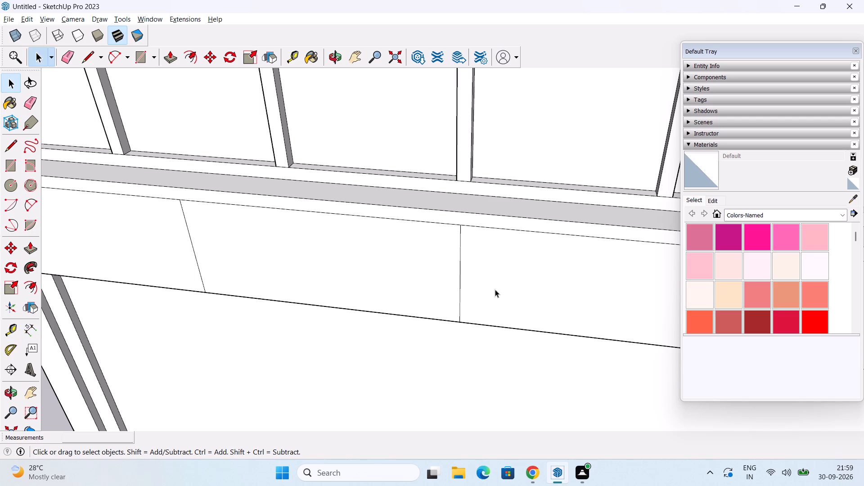
Draw lines from the base of an upper window bar down the lower frame face and across the ledge top to its front edge.
{"action": "scroll", "coordinate": [495, 288], "scroll_direction": "down", "scroll_amount": 2}
{"action": "middle_click_drag", "start_coordinate": [498, 279], "coordinate": [516, 338]}
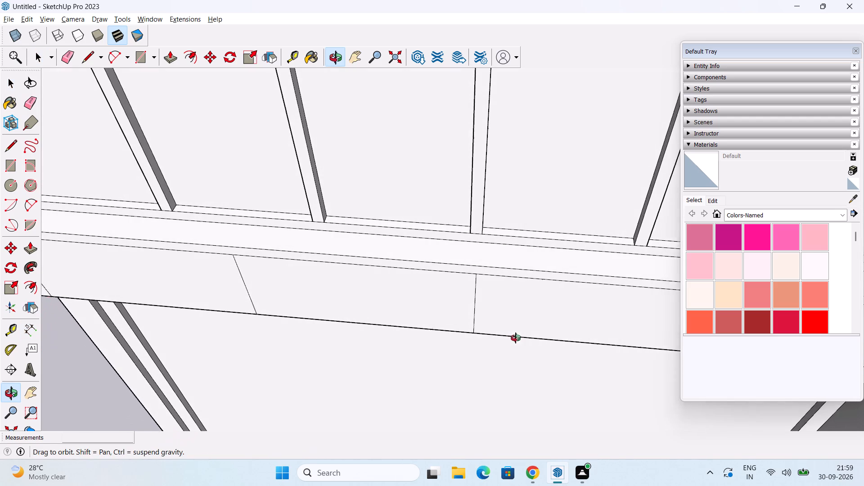
{"action": "middle_click_drag", "start_coordinate": [516, 338], "coordinate": [516, 338]}
{"action": "key", "text": "l"}
{"action": "scroll", "coordinate": [492, 235], "scroll_direction": "up", "scroll_amount": 3}
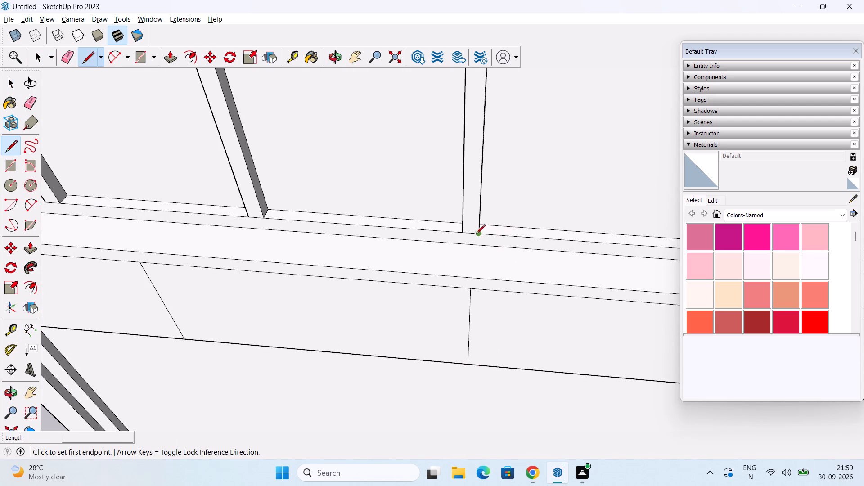
{"action": "left_click", "coordinate": [477, 238]}
{"action": "left_click", "coordinate": [477, 251]}
{"action": "middle_click_drag", "start_coordinate": [480, 251], "coordinate": [480, 201]}
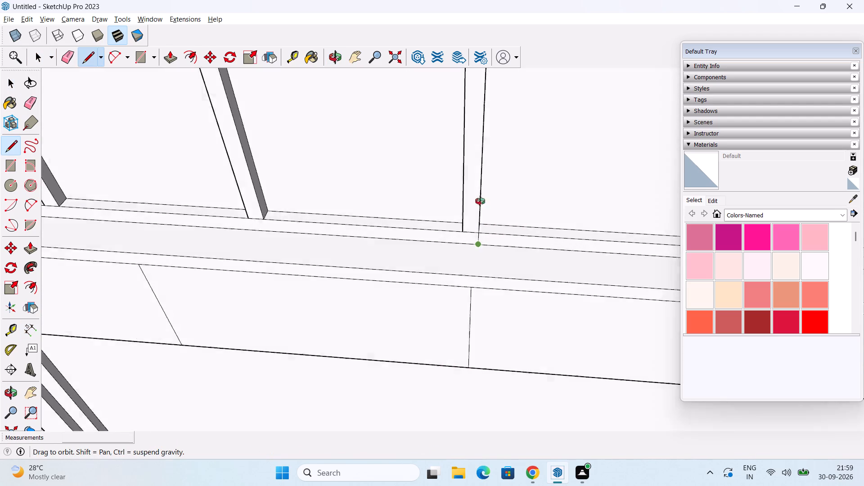
{"action": "middle_click_drag", "start_coordinate": [480, 201], "coordinate": [473, 111]}
{"action": "left_click", "coordinate": [477, 246]}
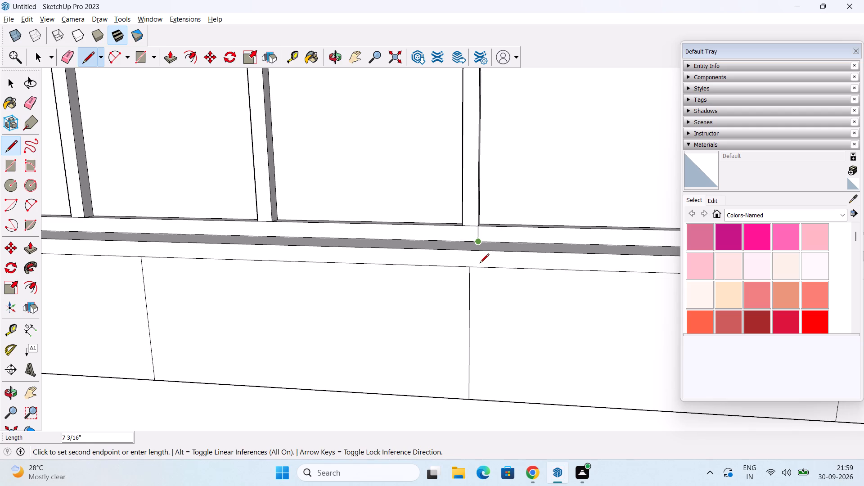
{"action": "middle_click_drag", "start_coordinate": [480, 264], "coordinate": [399, 380]}
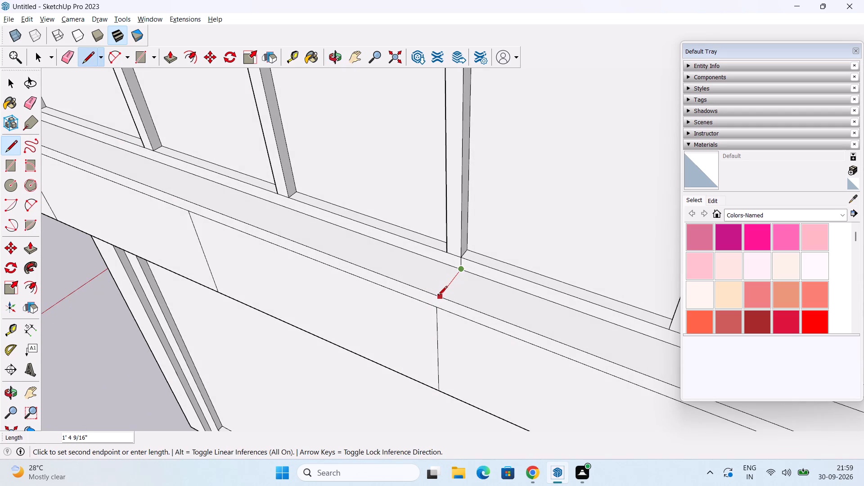
{"action": "left_click", "coordinate": [437, 297]}
Continue the line down the ledge's front, 6" across the upper band and on to the bottom edge.
{"action": "middle_click_drag", "start_coordinate": [433, 315], "coordinate": [473, 230]}
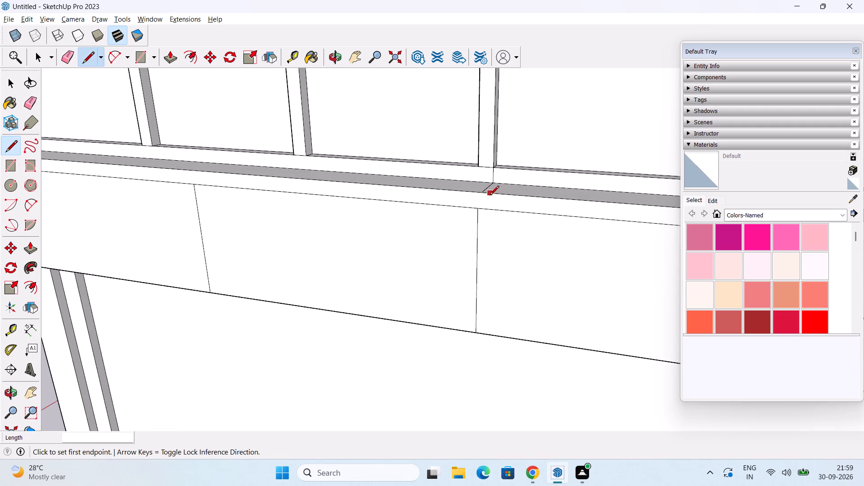
{"action": "left_click", "coordinate": [482, 192]}
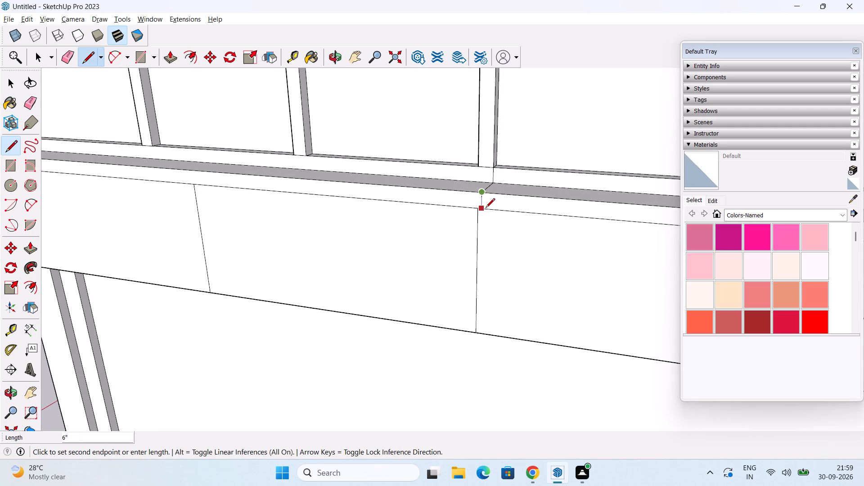
{"action": "left_click", "coordinate": [486, 208]}
{"action": "left_click_drag", "start_coordinate": [483, 209], "coordinate": [485, 215]}
{"action": "middle_click_drag", "start_coordinate": [499, 279], "coordinate": [540, 119]}
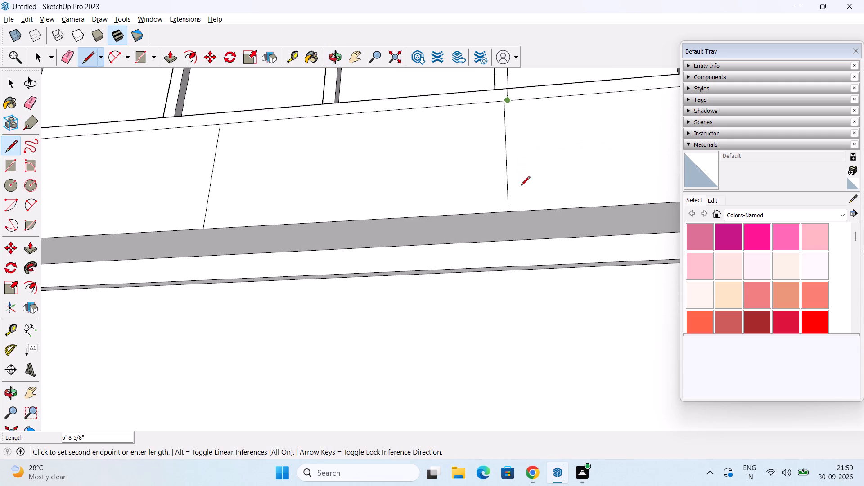
{"action": "scroll", "coordinate": [521, 201], "scroll_direction": "up", "scroll_amount": 7}
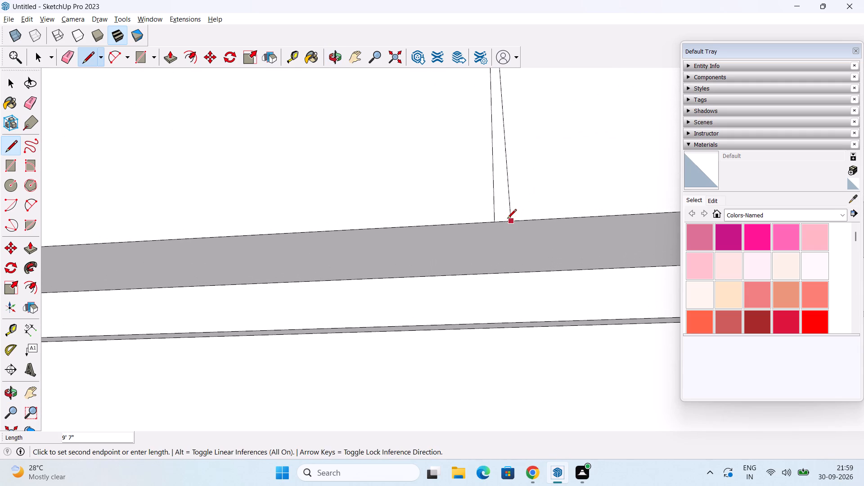
{"action": "left_click", "coordinate": [505, 220]}
Draw a 2' 7" line across the ledge's underside from its front edge back to the wall.
{"action": "middle_click_drag", "start_coordinate": [504, 246], "coordinate": [528, 106]}
{"action": "left_click", "coordinate": [502, 232]}
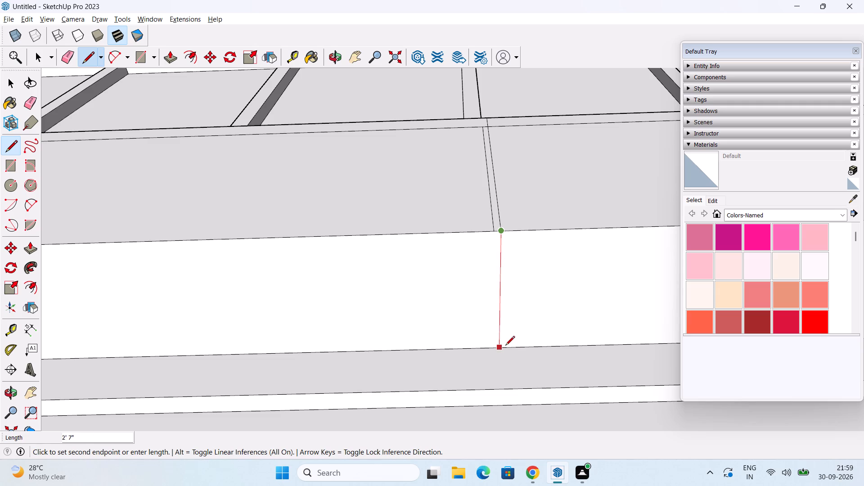
{"action": "middle_click_drag", "start_coordinate": [503, 345], "coordinate": [501, 238]}
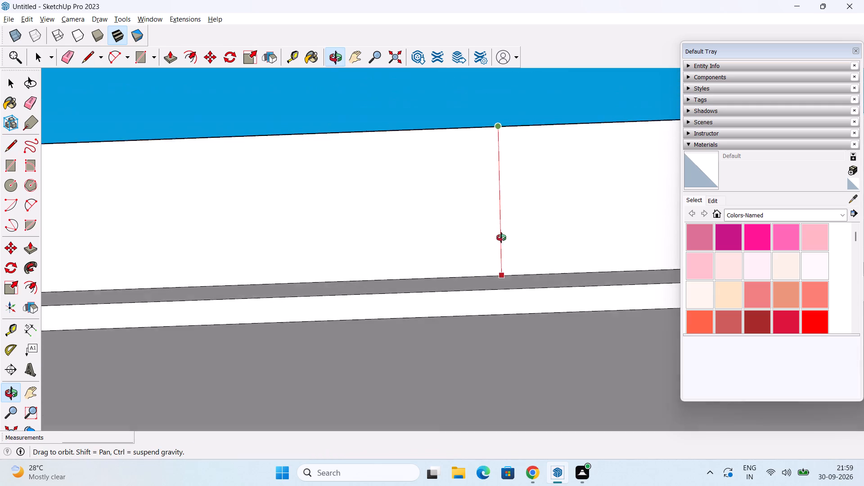
{"action": "middle_click_drag", "start_coordinate": [501, 238], "coordinate": [423, 343]}
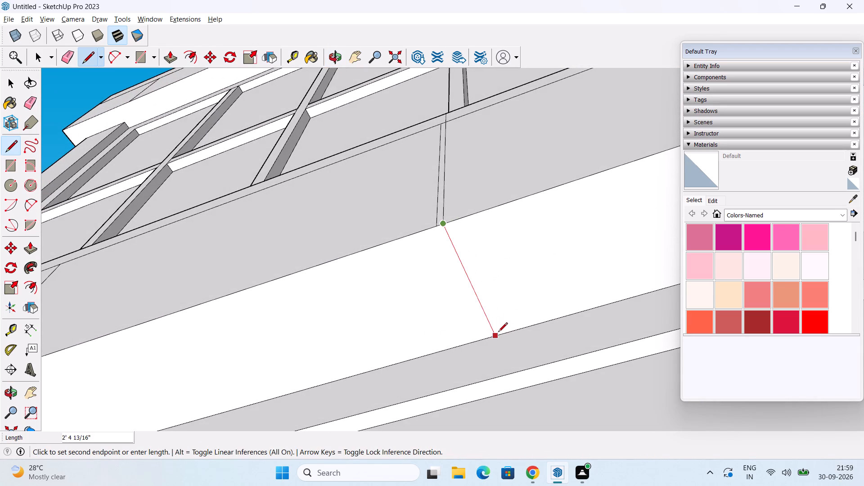
{"action": "left_click", "coordinate": [499, 333]}
Continue the line down the wall strip above the ground-floor frame and across the frame's top inner reveal to the recessed panel.
{"action": "left_click", "coordinate": [497, 338]}
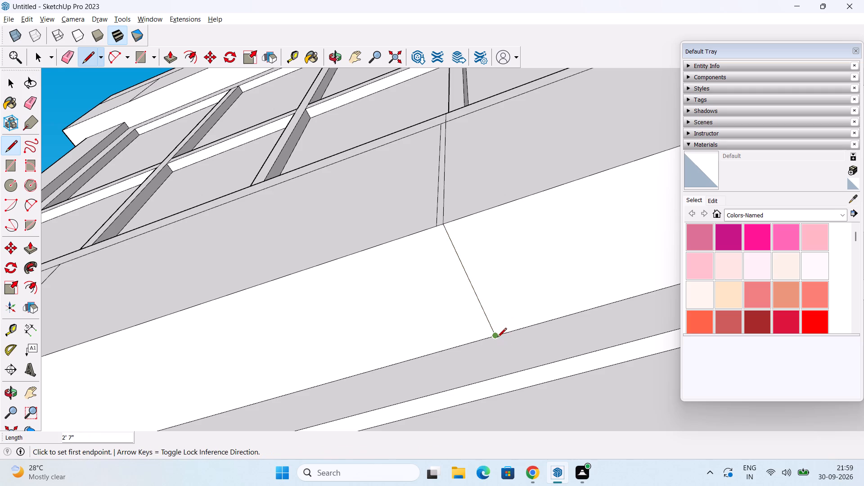
{"action": "left_click", "coordinate": [498, 375]}
{"action": "middle_click_drag", "start_coordinate": [505, 389], "coordinate": [505, 363]}
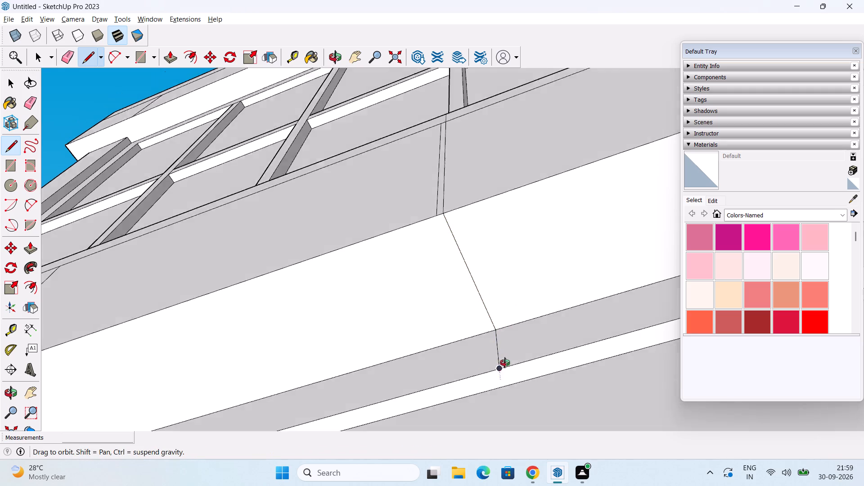
{"action": "middle_click_drag", "start_coordinate": [505, 363], "coordinate": [481, 242]}
{"action": "middle_click_drag", "start_coordinate": [482, 238], "coordinate": [506, 319]}
{"action": "scroll", "coordinate": [511, 226], "scroll_direction": "down", "scroll_amount": 2}
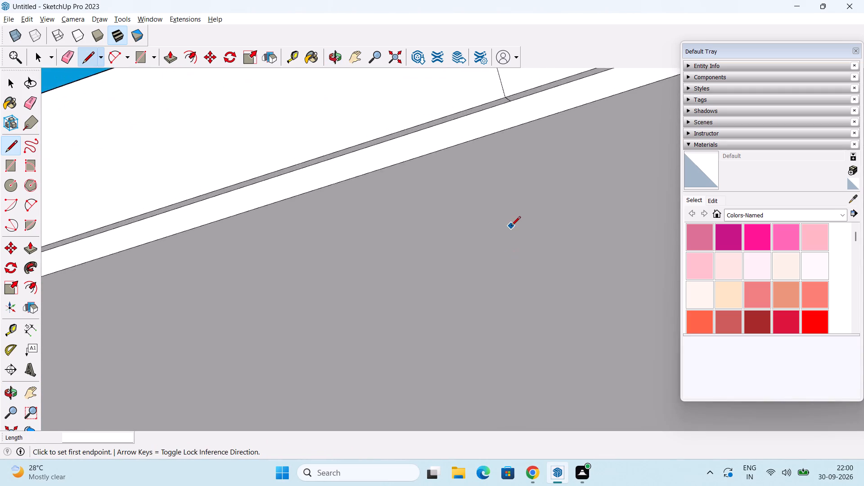
{"action": "scroll", "coordinate": [511, 226], "scroll_direction": "down", "scroll_amount": 6}
{"action": "left_click", "coordinate": [510, 132]}
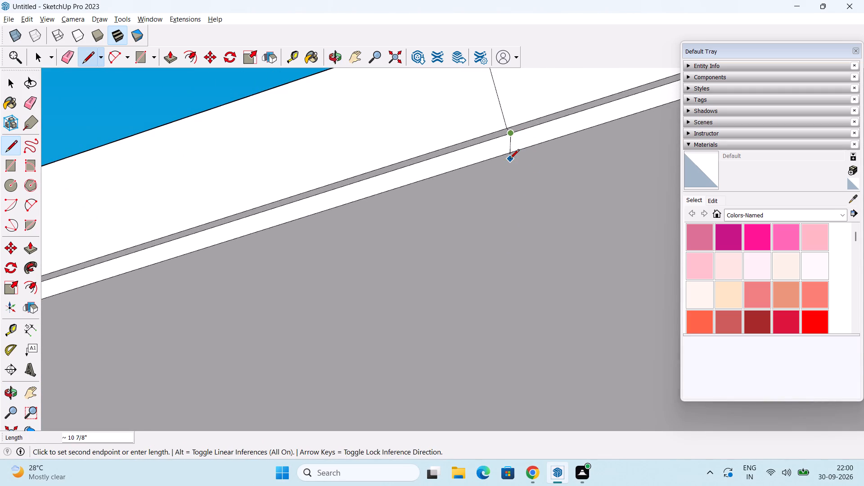
{"action": "left_click", "coordinate": [518, 153]}
Finish the line across the frame's top reveal and extend it about 20' straight down the recessed ground-floor panel to its bottom edge.
{"action": "left_click", "coordinate": [517, 154]}
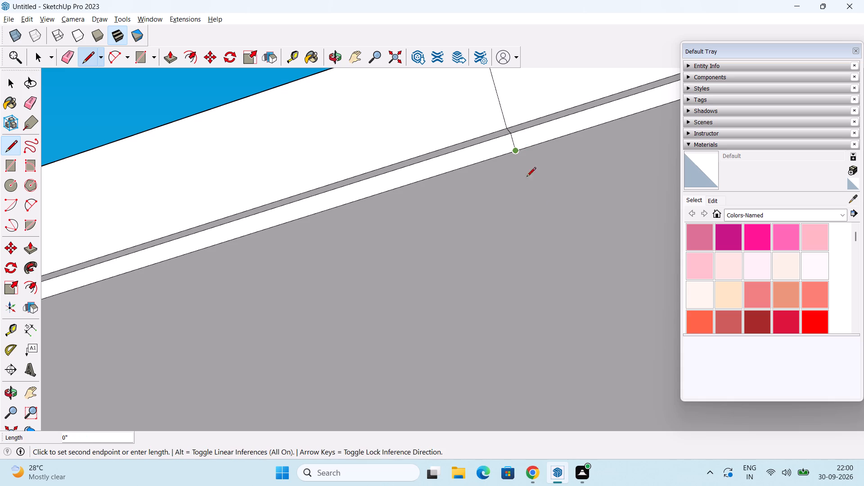
{"action": "scroll", "coordinate": [550, 266], "scroll_direction": "down", "scroll_amount": 9}
{"action": "middle_click_drag", "start_coordinate": [550, 268], "coordinate": [564, 409]}
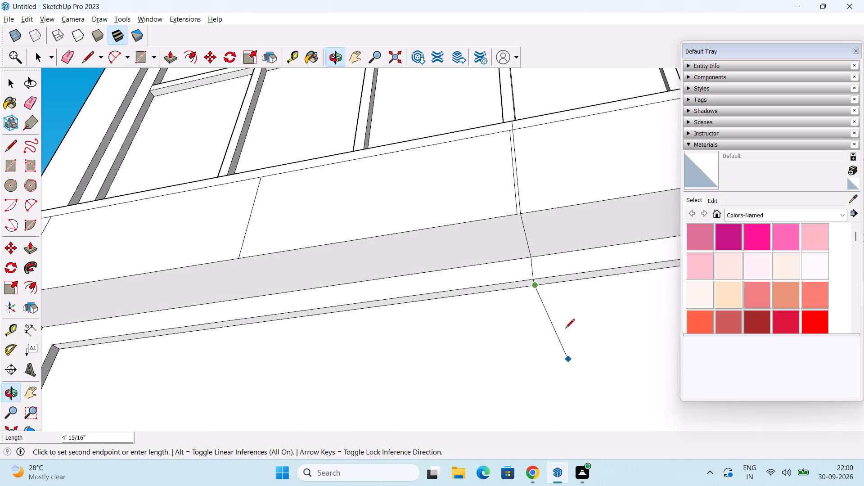
{"action": "scroll", "coordinate": [534, 347], "scroll_direction": "down", "scroll_amount": 4}
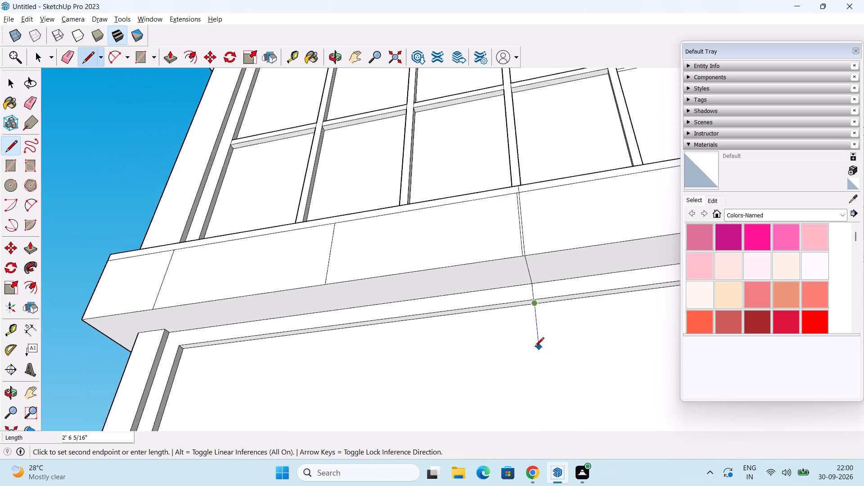
{"action": "scroll", "coordinate": [535, 347], "scroll_direction": "down", "scroll_amount": 3}
{"action": "middle_click_drag", "start_coordinate": [535, 349], "coordinate": [535, 242]}
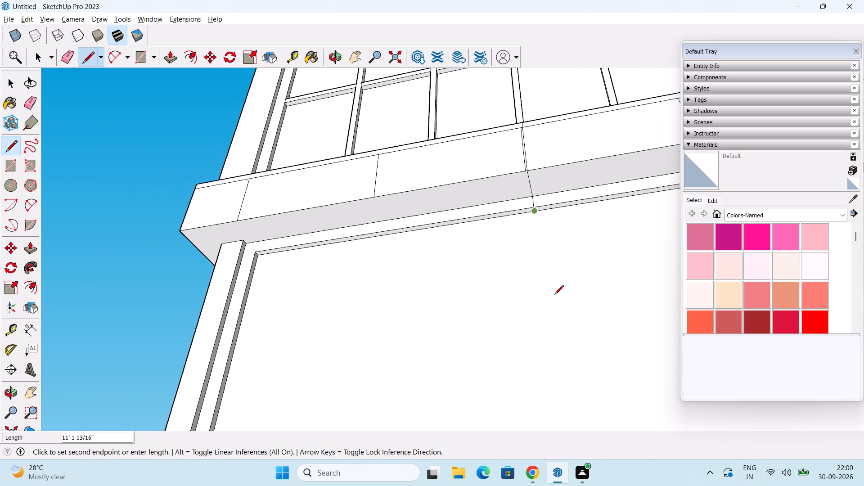
{"action": "scroll", "coordinate": [546, 331], "scroll_direction": "down", "scroll_amount": 11}
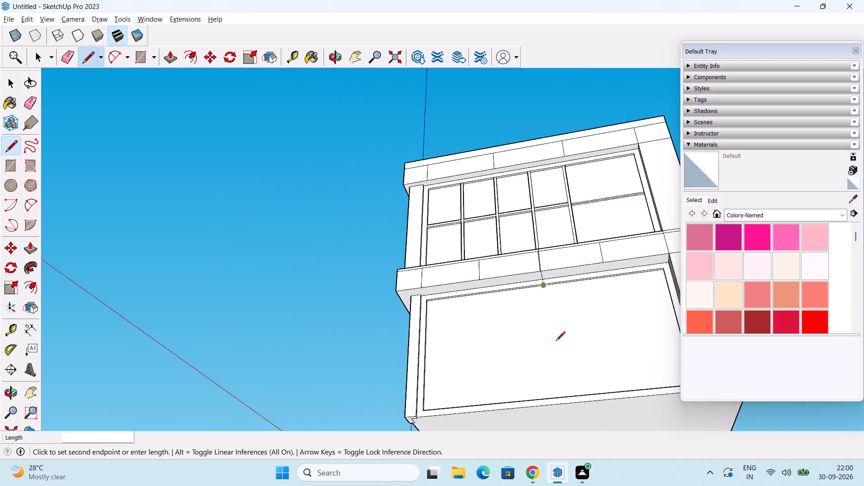
{"action": "middle_click_drag", "start_coordinate": [556, 342], "coordinate": [544, 261]}
{"action": "middle_click_drag", "start_coordinate": [544, 261], "coordinate": [553, 399]}
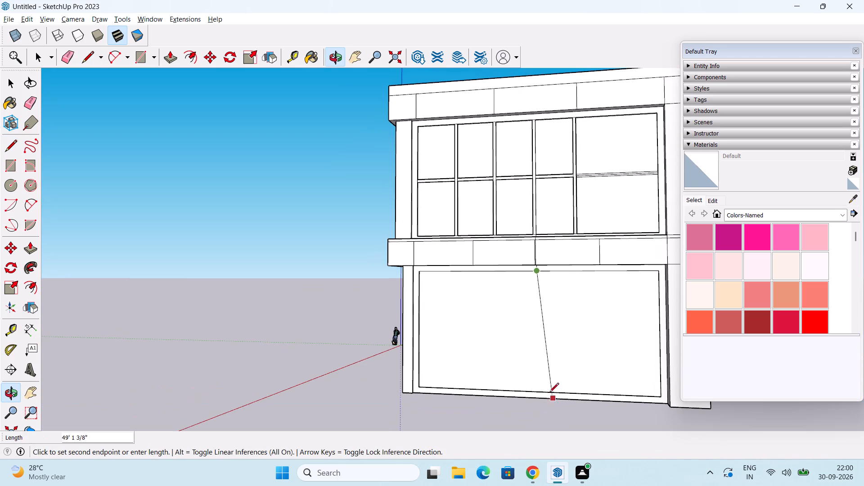
{"action": "scroll", "coordinate": [537, 367], "scroll_direction": "up", "scroll_amount": 4}
{"action": "middle_click_drag", "start_coordinate": [540, 369], "coordinate": [498, 485]}
{"action": "middle_click_drag", "start_coordinate": [511, 432], "coordinate": [513, 365], "text": "shift"}
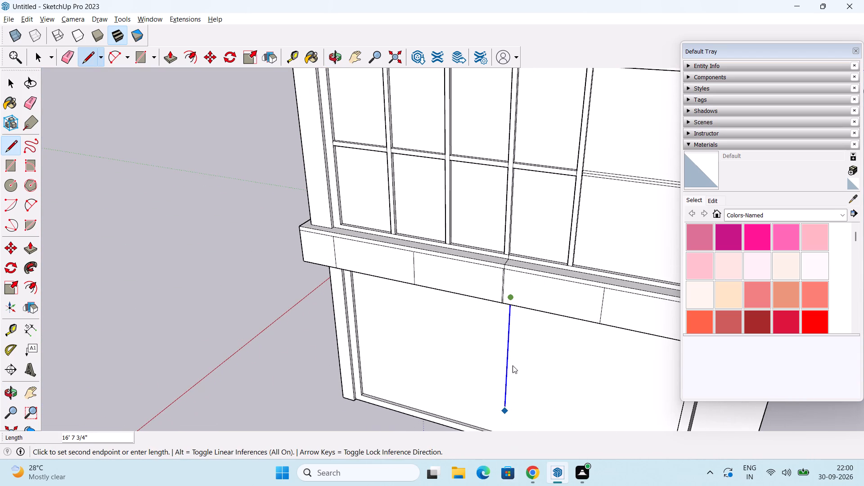
{"action": "middle_click_drag", "start_coordinate": [513, 365], "coordinate": [513, 358], "text": "shift"}
{"action": "middle_click_drag", "start_coordinate": [518, 363], "coordinate": [519, 266]}
{"action": "middle_click_drag", "start_coordinate": [517, 274], "coordinate": [486, 348]}
{"action": "scroll", "coordinate": [486, 348], "scroll_direction": "up", "scroll_amount": 11}
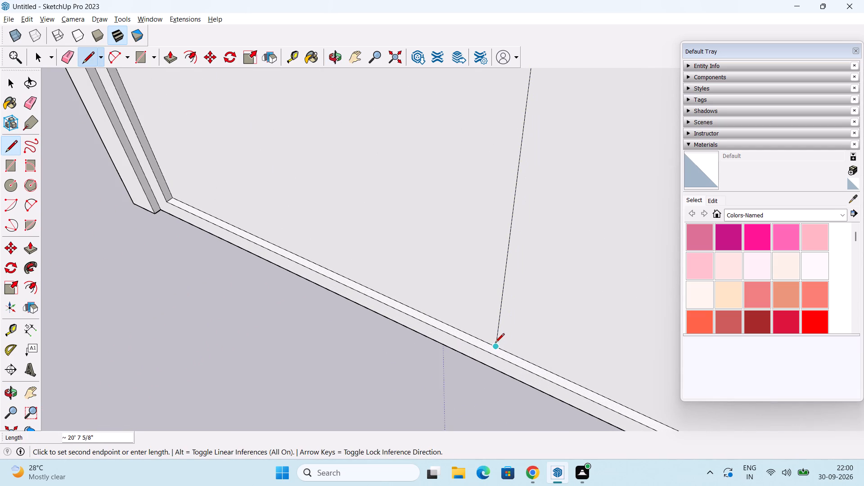
{"action": "scroll", "coordinate": [495, 343], "scroll_direction": "down", "scroll_amount": 10}
{"action": "middle_click_drag", "start_coordinate": [500, 331], "coordinate": [517, 298]}
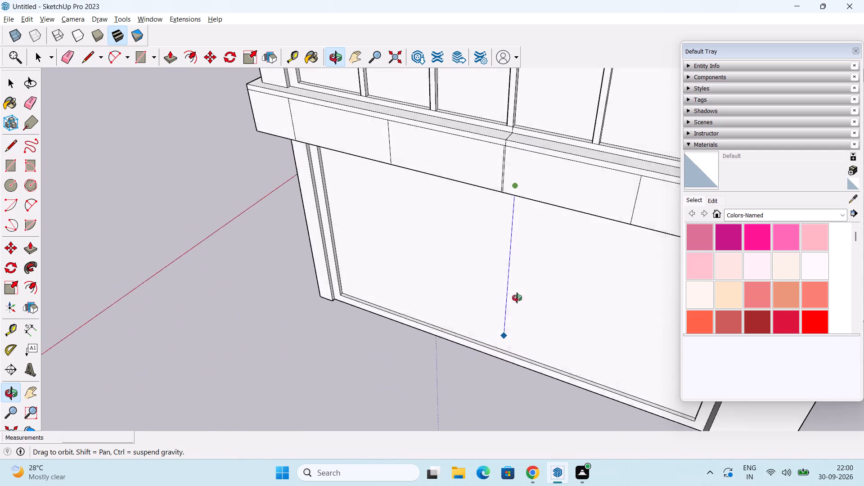
{"action": "middle_click_drag", "start_coordinate": [517, 298], "coordinate": [519, 294]}
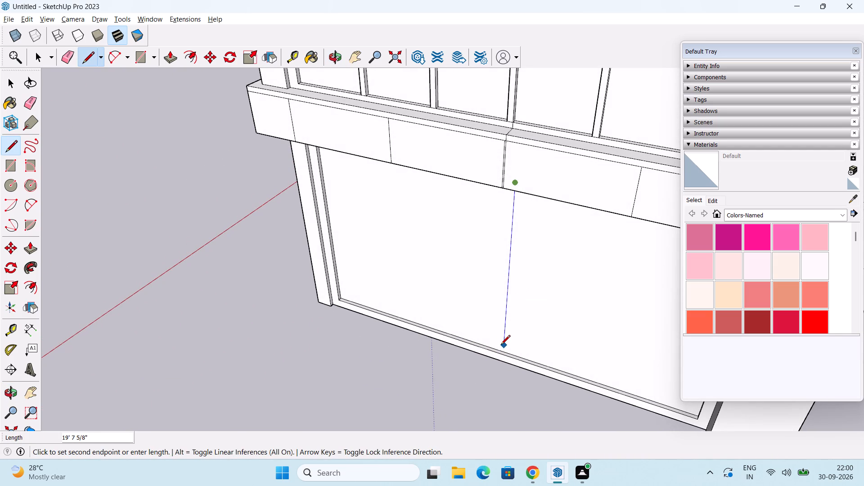
{"action": "scroll", "coordinate": [501, 345], "scroll_direction": "up", "scroll_amount": 12}
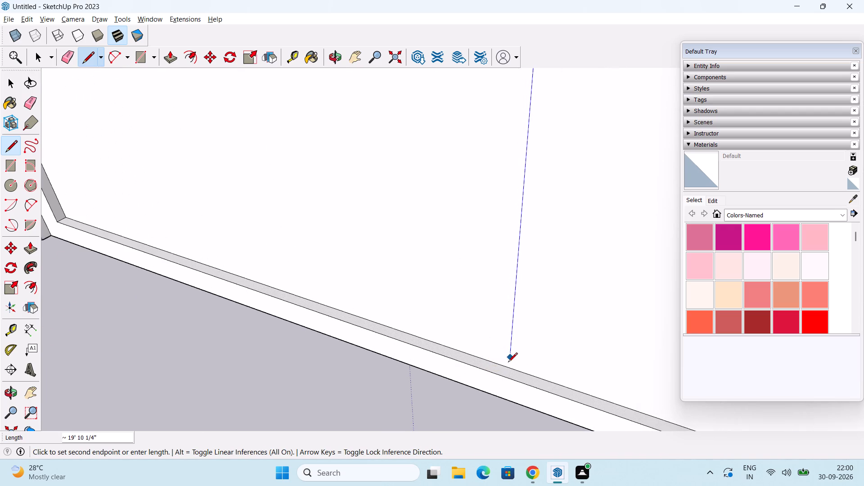
{"action": "left_click", "coordinate": [508, 366]}
{"action": "key", "text": "space"}
Erase the helper line segments on the wall strip, the ledge's underside and the ground-floor frame's top reveal.
{"action": "scroll", "coordinate": [505, 234], "scroll_direction": "down", "scroll_amount": 3}
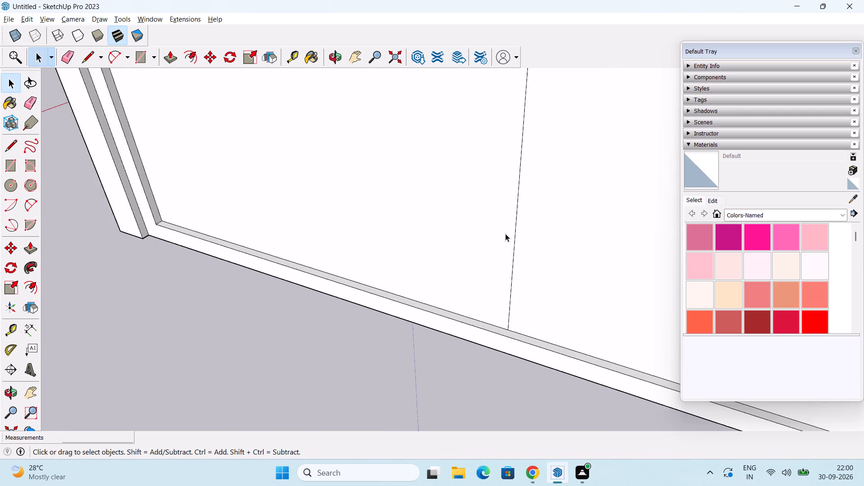
{"action": "scroll", "coordinate": [505, 234], "scroll_direction": "down", "scroll_amount": 9}
{"action": "scroll", "coordinate": [516, 275], "scroll_direction": "down", "scroll_amount": 4}
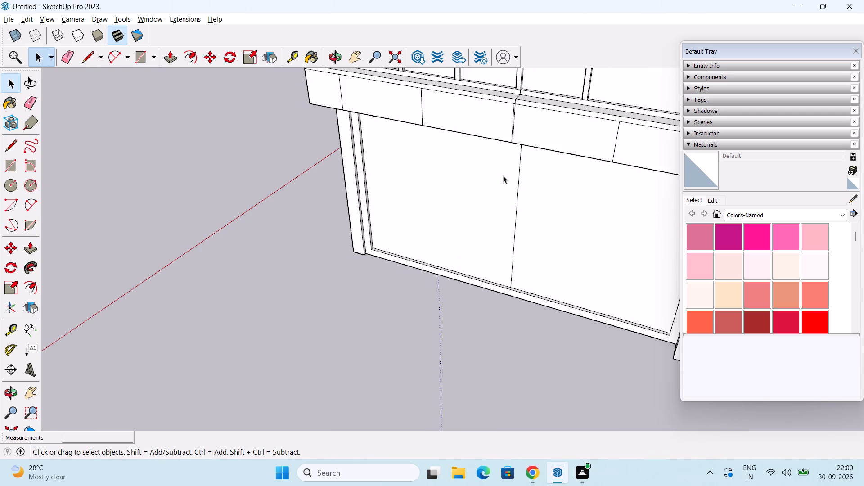
{"action": "middle_click_drag", "start_coordinate": [503, 175], "coordinate": [516, 249]}
{"action": "middle_click_drag", "start_coordinate": [526, 258], "coordinate": [572, 166]}
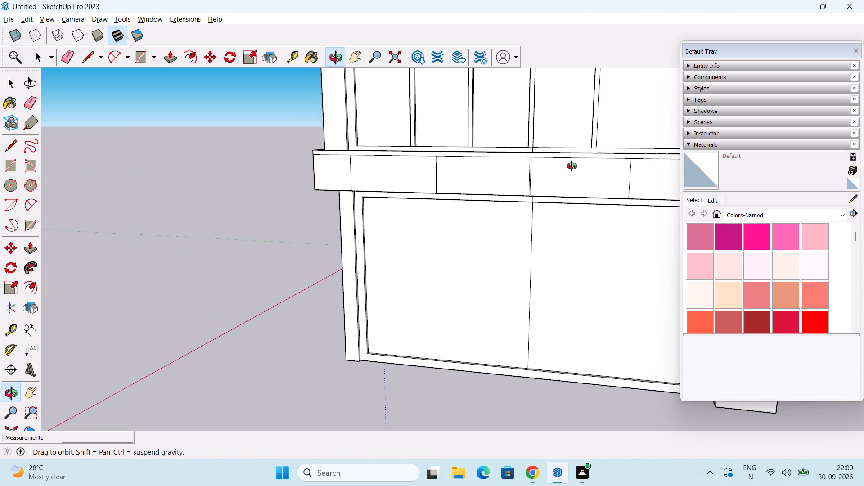
{"action": "middle_click_drag", "start_coordinate": [572, 166], "coordinate": [580, 167]}
{"action": "scroll", "coordinate": [564, 170], "scroll_direction": "up", "scroll_amount": 6}
{"action": "middle_click_drag", "start_coordinate": [523, 248], "coordinate": [522, 108]}
{"action": "scroll", "coordinate": [485, 185], "scroll_direction": "up", "scroll_amount": 3}
{"action": "key", "text": "e"}
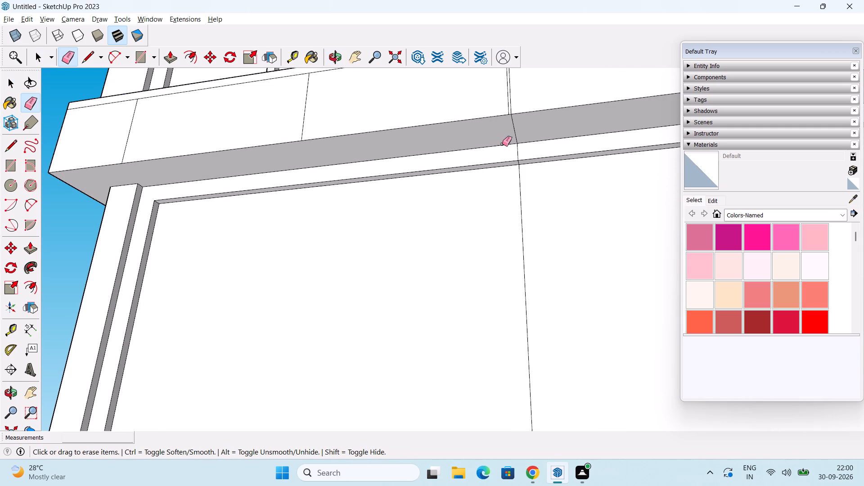
{"action": "left_click", "coordinate": [517, 153]}
{"action": "left_click", "coordinate": [514, 127]}
{"action": "scroll", "coordinate": [517, 181], "scroll_direction": "up", "scroll_amount": 7}
{"action": "left_click", "coordinate": [519, 150]}
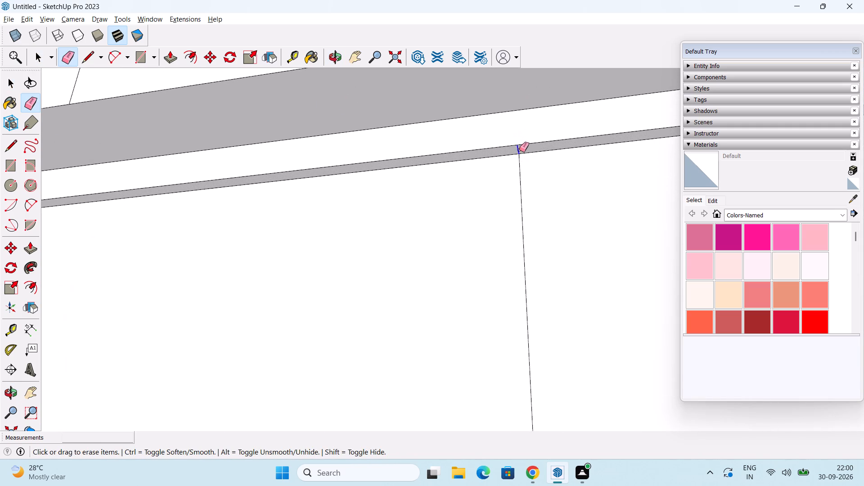
Erase the extra helper line on the ledge's front, on both the main face and the narrow upper band.
{"action": "scroll", "coordinate": [518, 136], "scroll_direction": "down", "scroll_amount": 8}
{"action": "middle_click_drag", "start_coordinate": [522, 129], "coordinate": [534, 175]}
{"action": "scroll", "coordinate": [534, 103], "scroll_direction": "down", "scroll_amount": 3}
{"action": "middle_click_drag", "start_coordinate": [535, 104], "coordinate": [536, 147]}
{"action": "scroll", "coordinate": [540, 135], "scroll_direction": "up", "scroll_amount": 3}
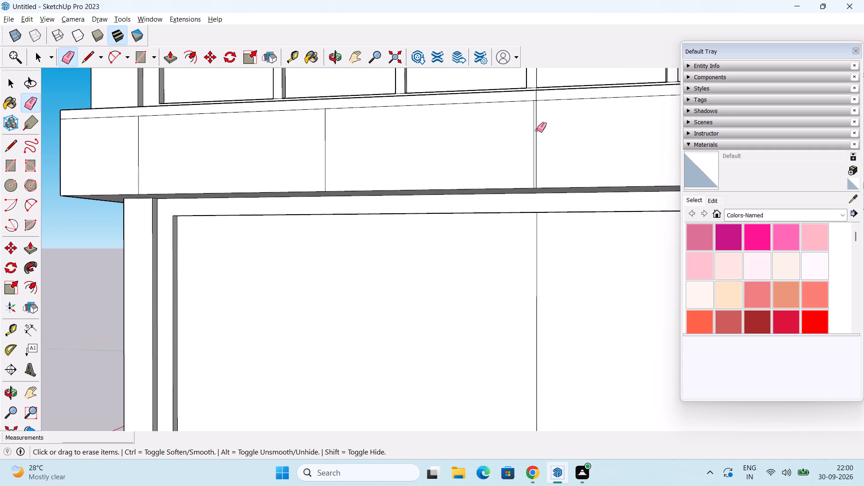
{"action": "left_click", "coordinate": [537, 130]}
{"action": "scroll", "coordinate": [545, 103], "scroll_direction": "down", "scroll_amount": 1}
{"action": "middle_click_drag", "start_coordinate": [545, 103], "coordinate": [517, 177]}
{"action": "scroll", "coordinate": [534, 137], "scroll_direction": "up", "scroll_amount": 8}
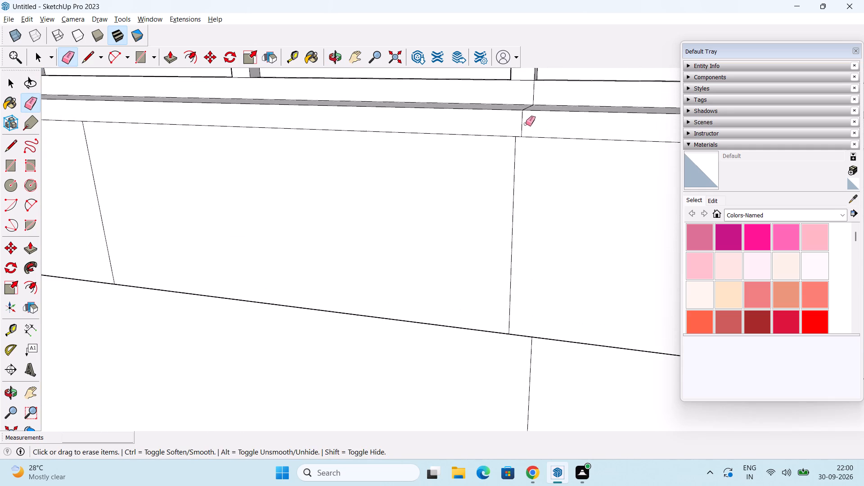
{"action": "left_click", "coordinate": [524, 120]}
{"action": "left_click", "coordinate": [522, 116]}
Erase the remaining helper lines across the ledge top and on the upper window's lower frame face.
{"action": "scroll", "coordinate": [522, 116], "scroll_direction": "down", "scroll_amount": 7}
{"action": "middle_click_drag", "start_coordinate": [526, 122], "coordinate": [505, 166]}
{"action": "middle_click_drag", "start_coordinate": [505, 166], "coordinate": [492, 191]}
{"action": "scroll", "coordinate": [519, 151], "scroll_direction": "up", "scroll_amount": 5}
{"action": "left_click", "coordinate": [513, 170]}
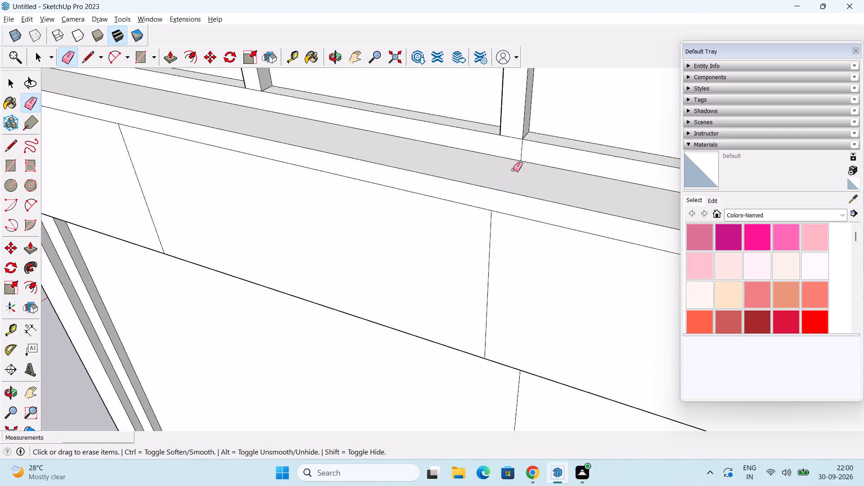
{"action": "left_click", "coordinate": [524, 151]}
{"action": "left_click", "coordinate": [516, 139]}
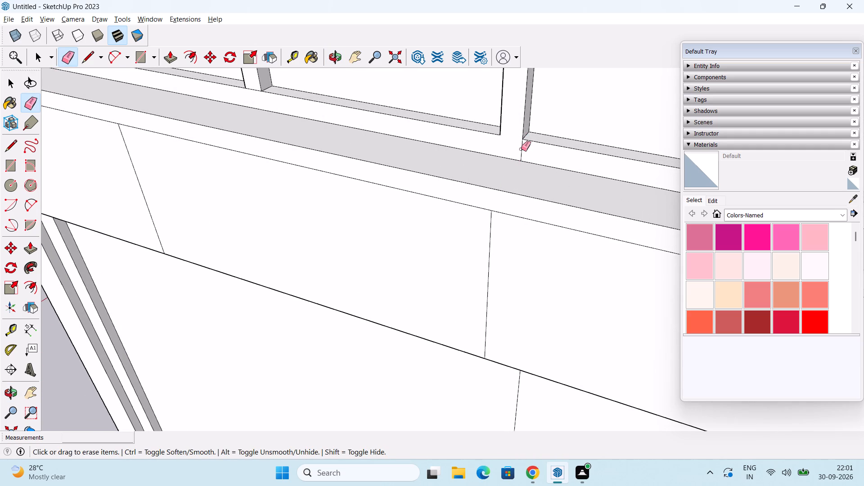
{"action": "left_click", "coordinate": [524, 149]}
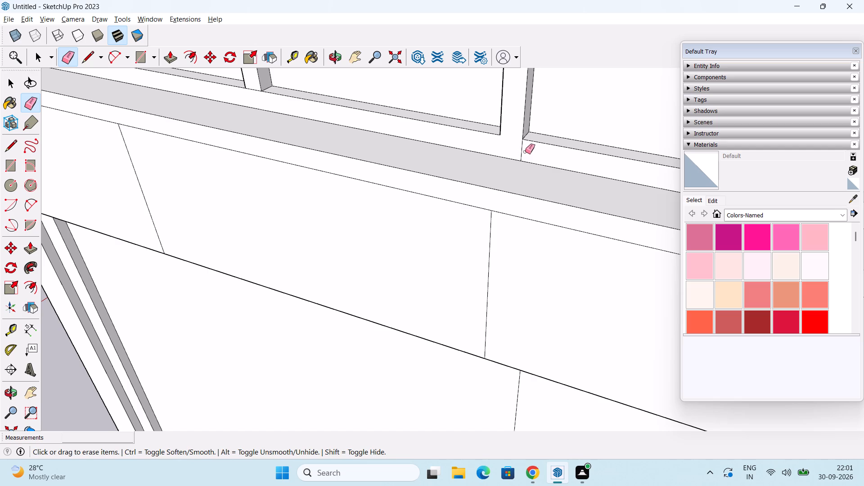
{"action": "left_click", "coordinate": [522, 153]}
{"action": "scroll", "coordinate": [522, 153], "scroll_direction": "down", "scroll_amount": 8}
{"action": "scroll", "coordinate": [378, 144], "scroll_direction": "up", "scroll_amount": 6}
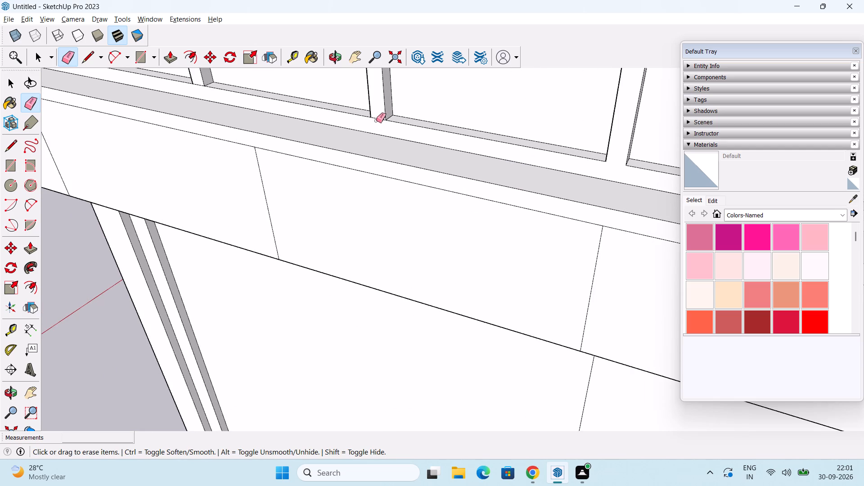
{"action": "left_click", "coordinate": [379, 118]}
{"action": "key", "text": "space"}
Copy the vertical dividing line on the recessed ground-floor panel 6" to its left along the panel's bottom edge.
{"action": "scroll", "coordinate": [448, 238], "scroll_direction": "down", "scroll_amount": 8}
{"action": "middle_click_drag", "start_coordinate": [457, 282], "coordinate": [476, 210]}
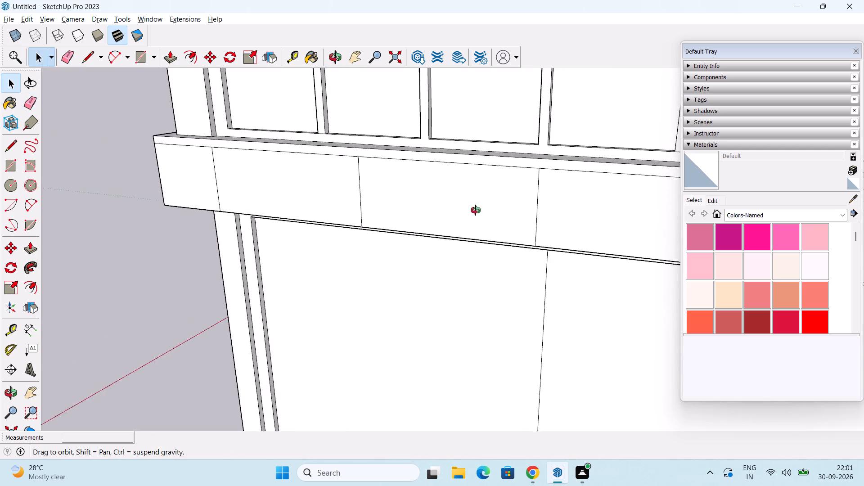
{"action": "middle_click_drag", "start_coordinate": [476, 210], "coordinate": [513, 164]}
{"action": "scroll", "coordinate": [513, 164], "scroll_direction": "down", "scroll_amount": 4}
{"action": "scroll", "coordinate": [517, 269], "scroll_direction": "down", "scroll_amount": 1}
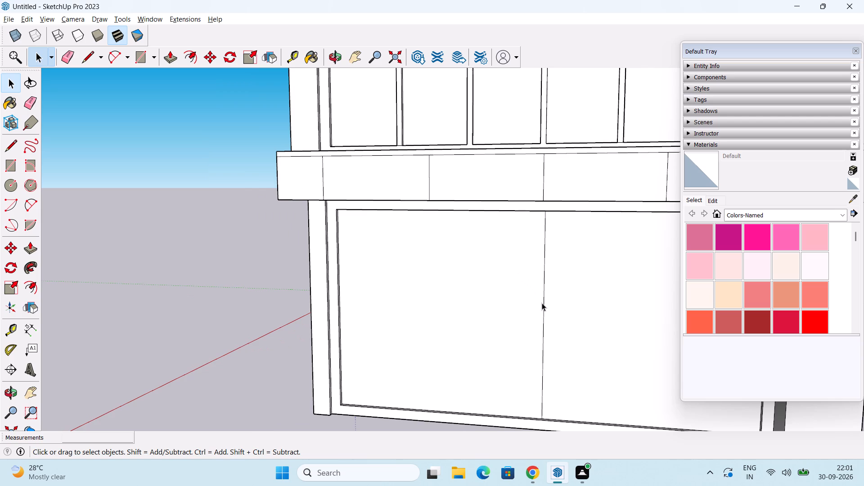
{"action": "middle_click_drag", "start_coordinate": [542, 303], "coordinate": [632, 302]}
{"action": "scroll", "coordinate": [589, 311], "scroll_direction": "up", "scroll_amount": 3}
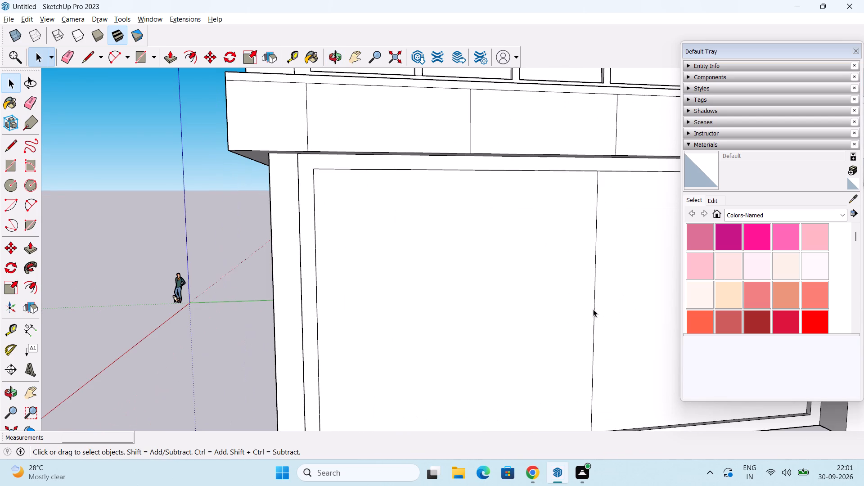
{"action": "left_click", "coordinate": [594, 308]}
{"action": "middle_click_drag", "start_coordinate": [591, 344], "coordinate": [457, 204]}
{"action": "middle_click_drag", "start_coordinate": [464, 237], "coordinate": [477, 300]}
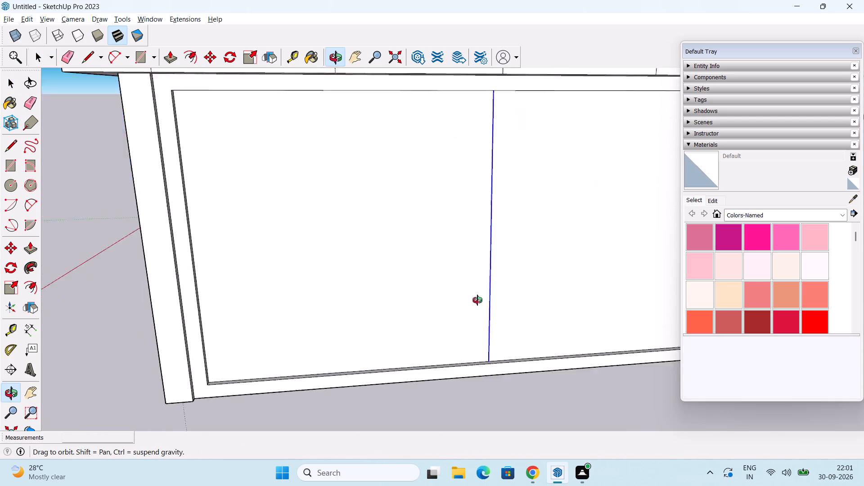
{"action": "middle_click_drag", "start_coordinate": [477, 300], "coordinate": [482, 337]}
{"action": "scroll", "coordinate": [493, 367], "scroll_direction": "up", "scroll_amount": 4}
{"action": "key", "text": "m"}
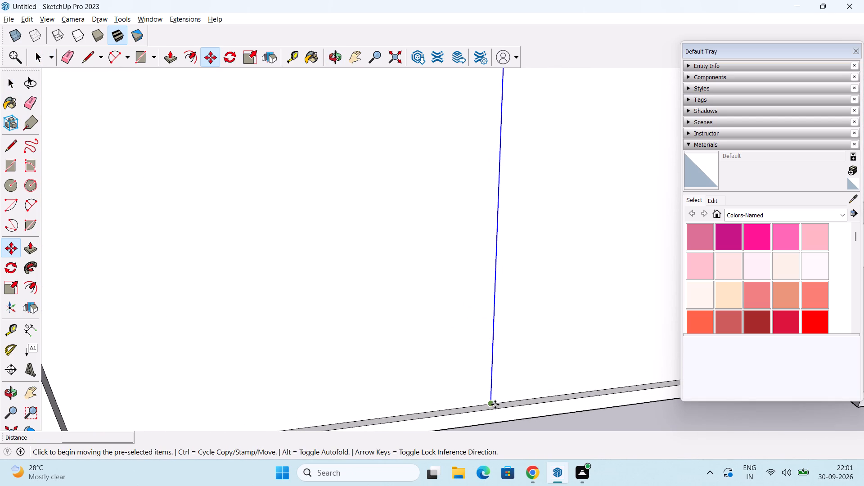
{"action": "left_click", "coordinate": [491, 404]}
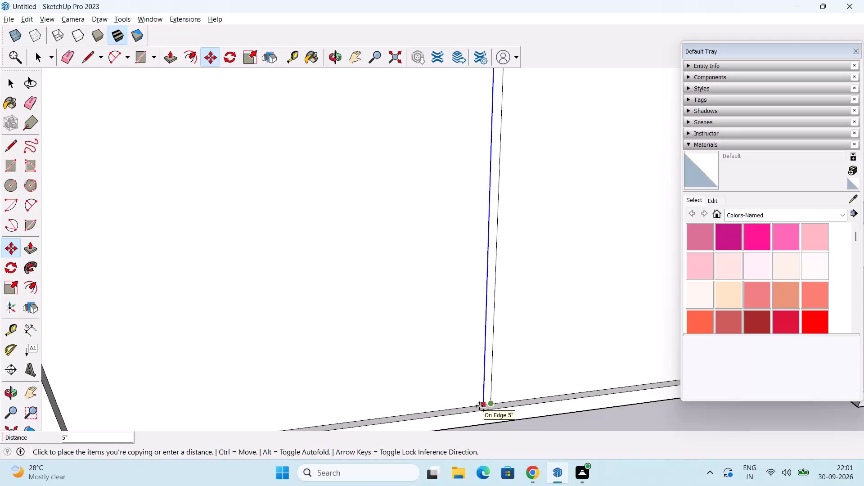
{"action": "key", "text": "6"}
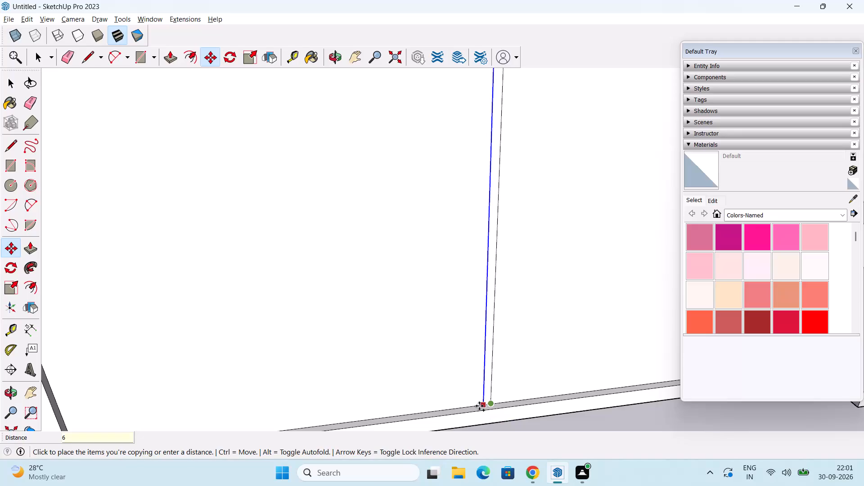
{"action": "key", "text": "shift+quotedbl"}
{"action": "key", "text": "Return"}
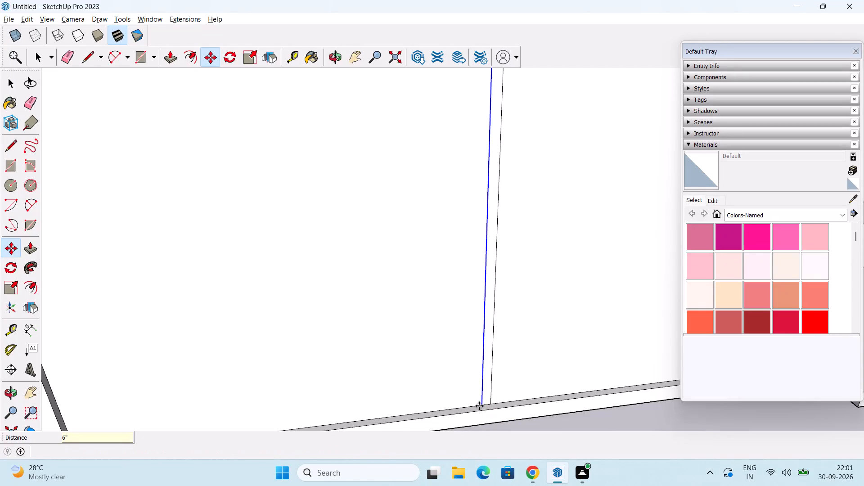
{"action": "scroll", "coordinate": [486, 404], "scroll_direction": "down", "scroll_amount": 3}
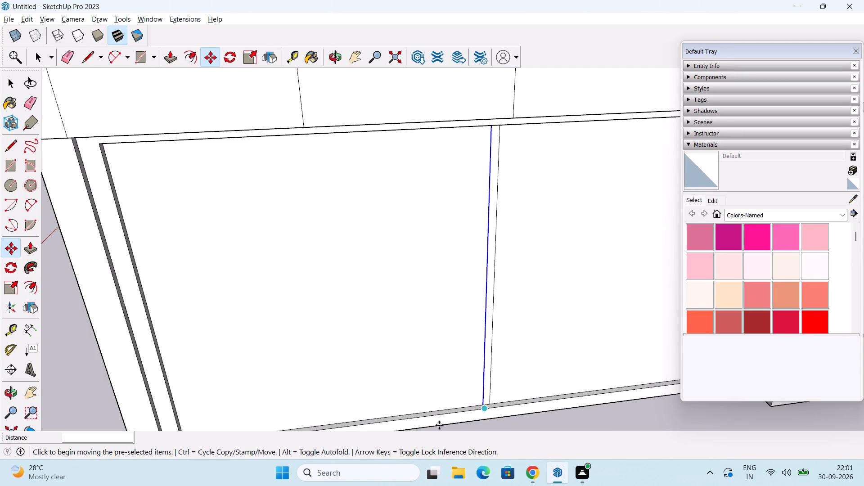
{"action": "key", "text": "space"}
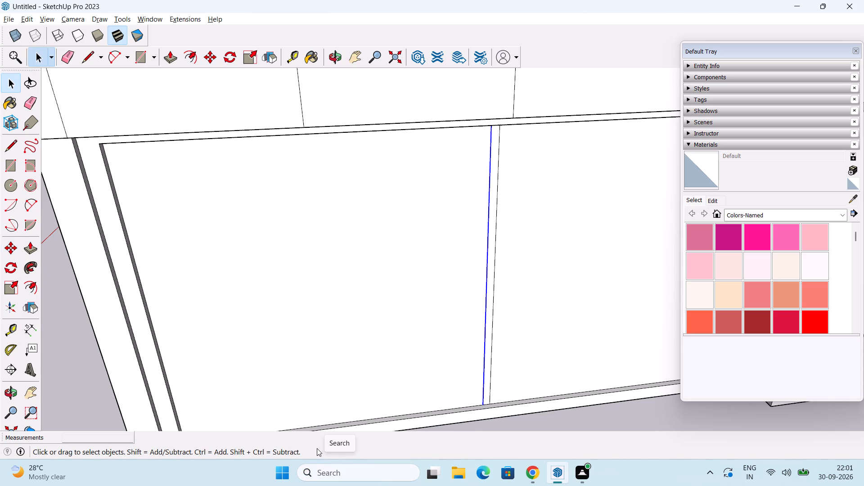
Copy the recessed ground-floor panel's left edge 20' 6" across to the existing bar's left line, dividing the span into three with /3.
{"action": "middle_click_drag", "start_coordinate": [317, 441], "coordinate": [272, 432]}
{"action": "scroll", "coordinate": [448, 371], "scroll_direction": "down", "scroll_amount": 1}
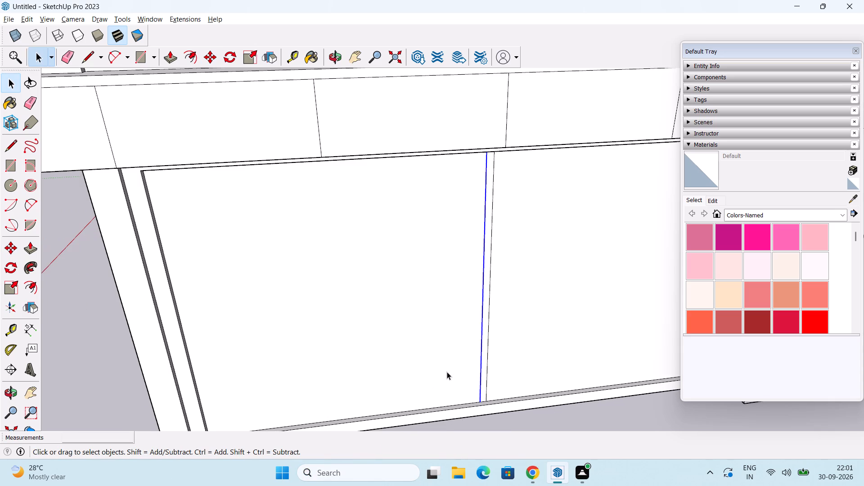
{"action": "middle_click_drag", "start_coordinate": [444, 369], "coordinate": [370, 374]}
{"action": "scroll", "coordinate": [284, 371], "scroll_direction": "up", "scroll_amount": 5}
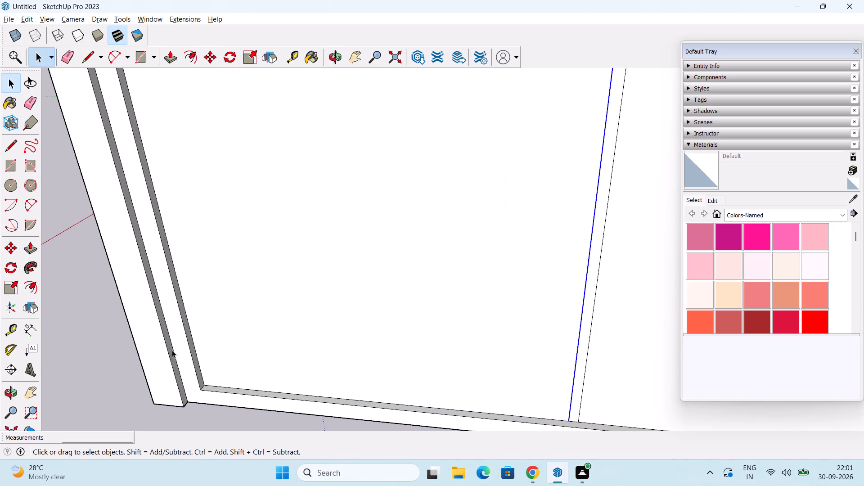
{"action": "scroll", "coordinate": [197, 353], "scroll_direction": "down", "scroll_amount": 11}
{"action": "middle_click_drag", "start_coordinate": [233, 344], "coordinate": [262, 281]}
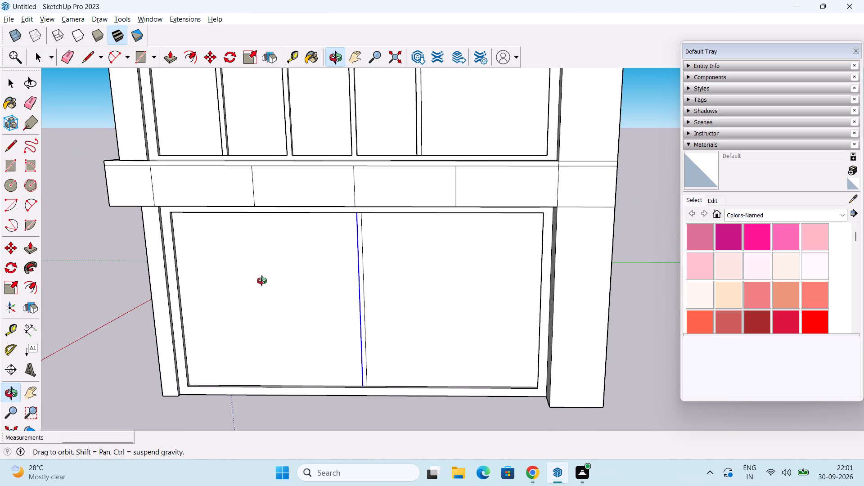
{"action": "middle_click_drag", "start_coordinate": [262, 281], "coordinate": [276, 306]}
{"action": "scroll", "coordinate": [192, 348], "scroll_direction": "up", "scroll_amount": 4}
{"action": "middle_click_drag", "start_coordinate": [193, 347], "coordinate": [148, 357]}
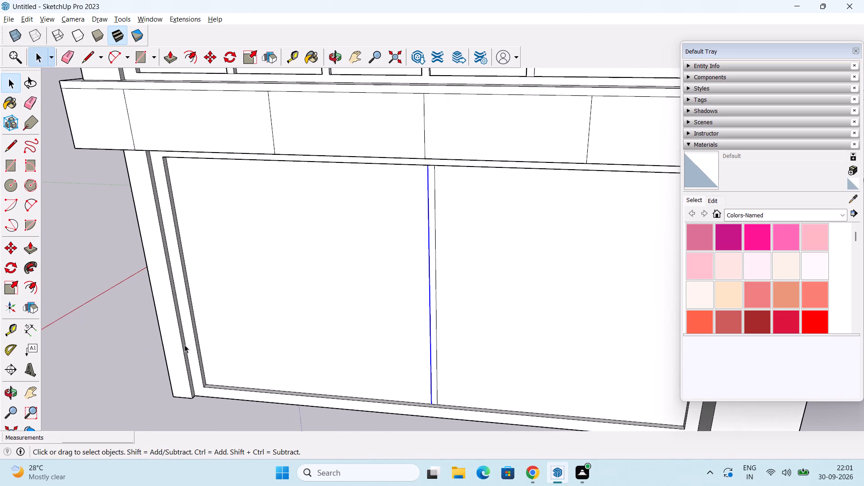
{"action": "left_click", "coordinate": [198, 340]}
{"action": "scroll", "coordinate": [198, 340], "scroll_direction": "up", "scroll_amount": 4}
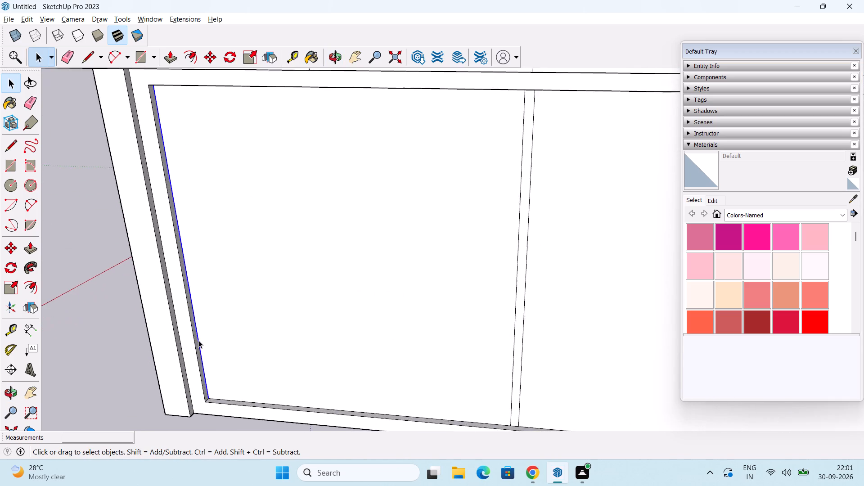
{"action": "scroll", "coordinate": [198, 340], "scroll_direction": "up", "scroll_amount": 2}
{"action": "middle_click_drag", "start_coordinate": [199, 340], "coordinate": [215, 354]}
{"action": "key", "text": "m"}
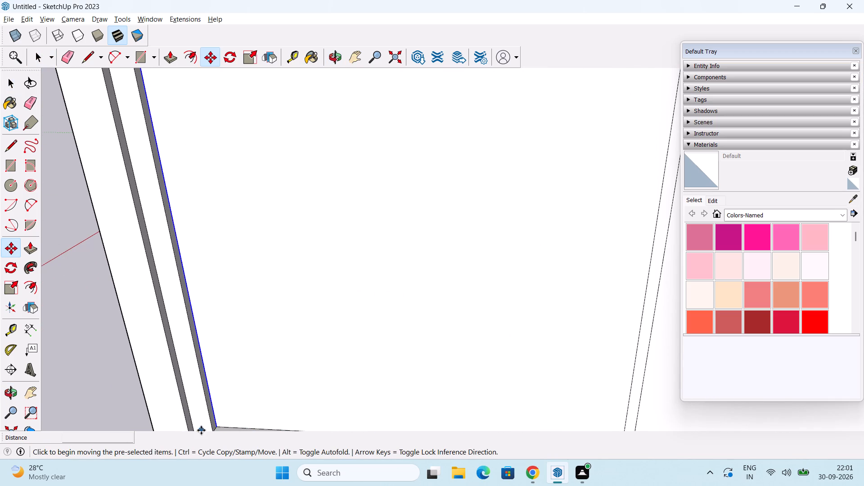
{"action": "left_click", "coordinate": [220, 427]}
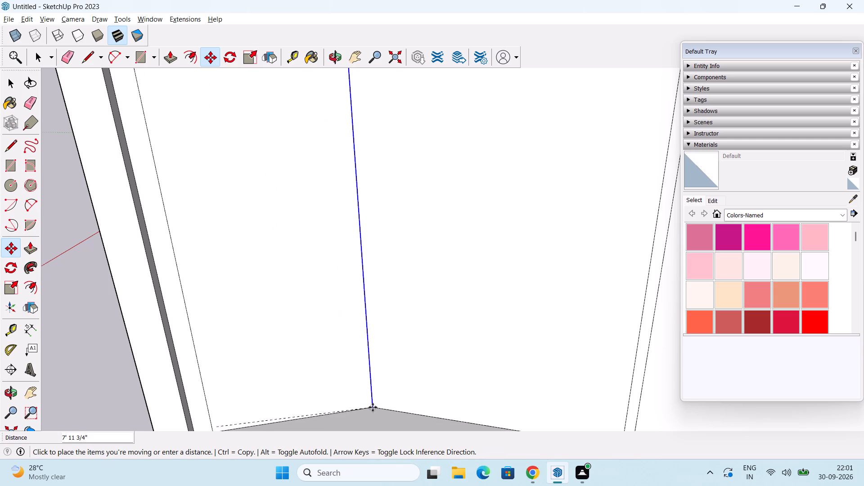
{"action": "key", "text": "Escape"}
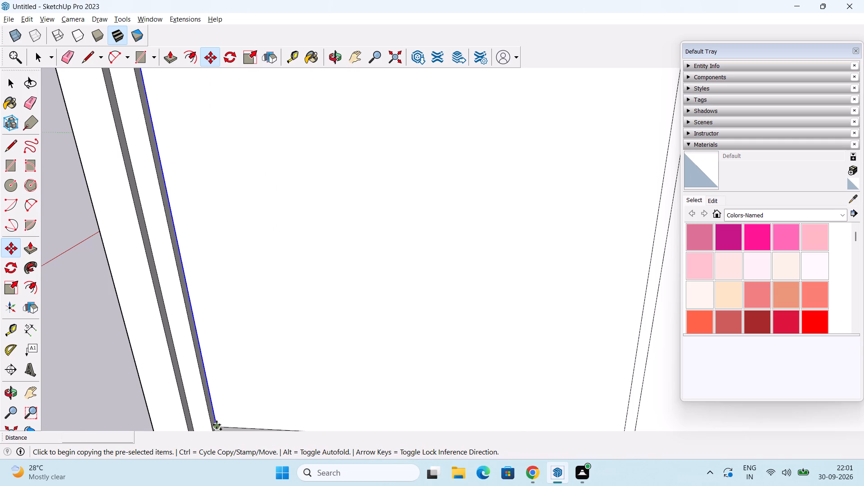
{"action": "left_click", "coordinate": [218, 425]}
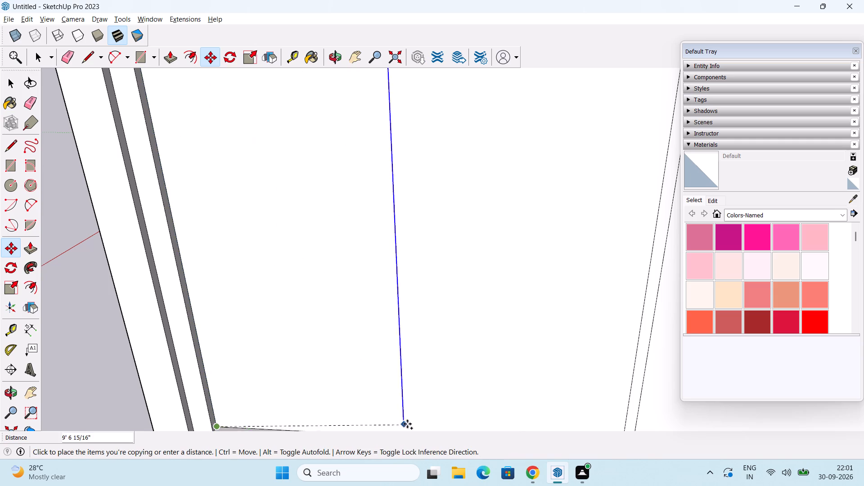
{"action": "scroll", "coordinate": [435, 414], "scroll_direction": "down", "scroll_amount": 4}
{"action": "middle_click_drag", "start_coordinate": [498, 401], "coordinate": [441, 334]}
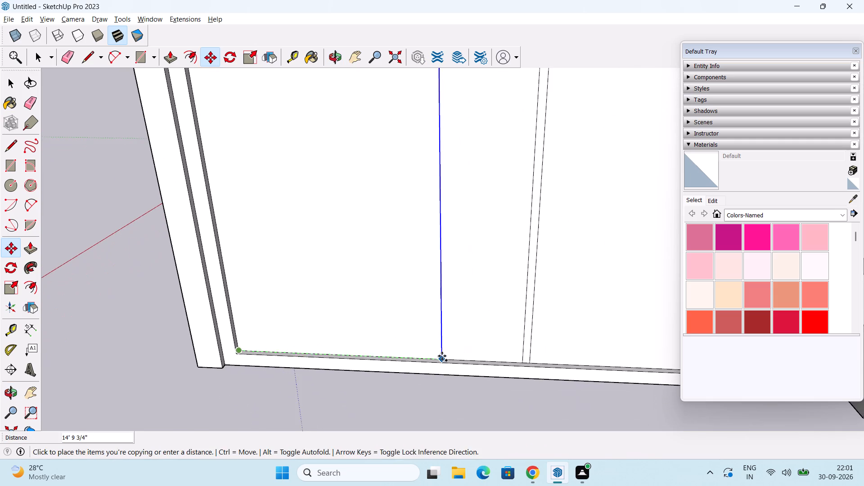
{"action": "middle_click_drag", "start_coordinate": [442, 355], "coordinate": [576, 380]}
{"action": "scroll", "coordinate": [556, 344], "scroll_direction": "up", "scroll_amount": 2}
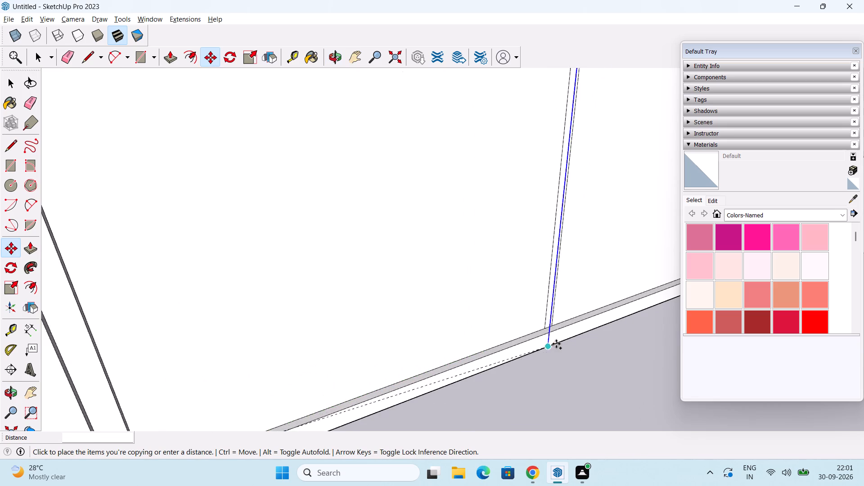
{"action": "scroll", "coordinate": [556, 344], "scroll_direction": "up", "scroll_amount": 4}
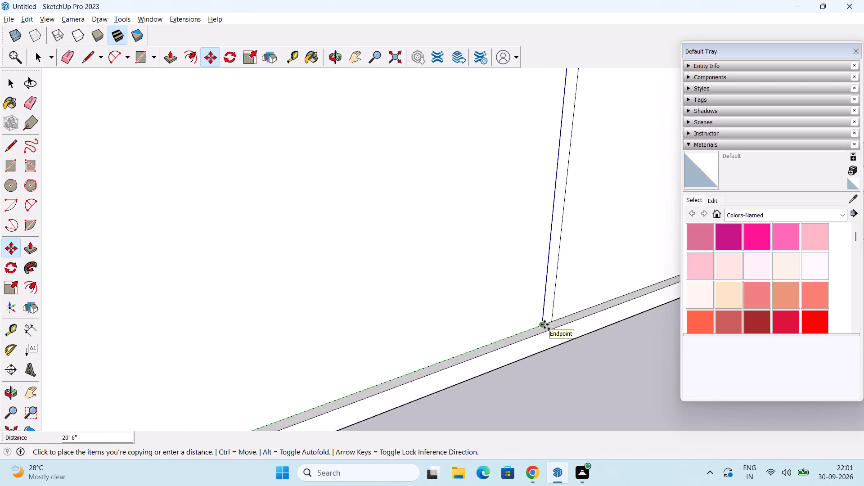
{"action": "left_click", "coordinate": [544, 324]}
{"action": "type", "text": "/3"}
{"action": "key", "text": "Return"}
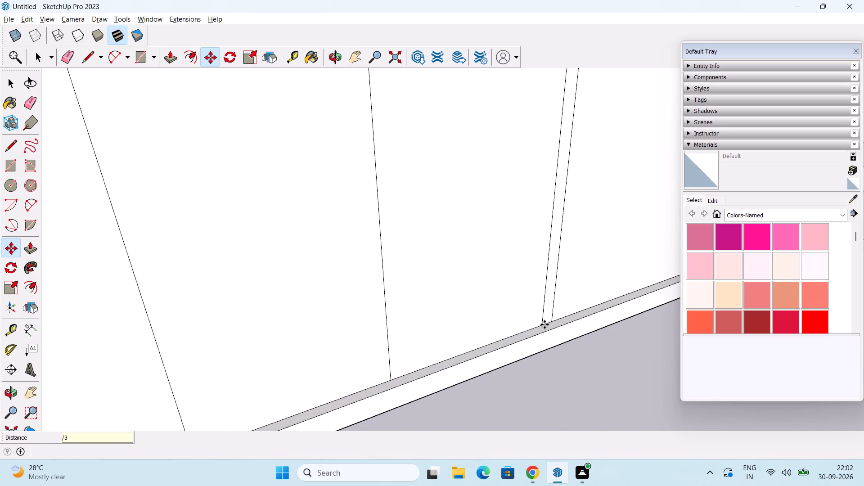
Copy the first new vertical dividing line 6" to its right along the recessed panel's bottom edge.
{"action": "scroll", "coordinate": [533, 334], "scroll_direction": "down", "scroll_amount": 8}
{"action": "middle_click_drag", "start_coordinate": [518, 271], "coordinate": [358, 210]}
{"action": "scroll", "coordinate": [366, 205], "scroll_direction": "down", "scroll_amount": 2}
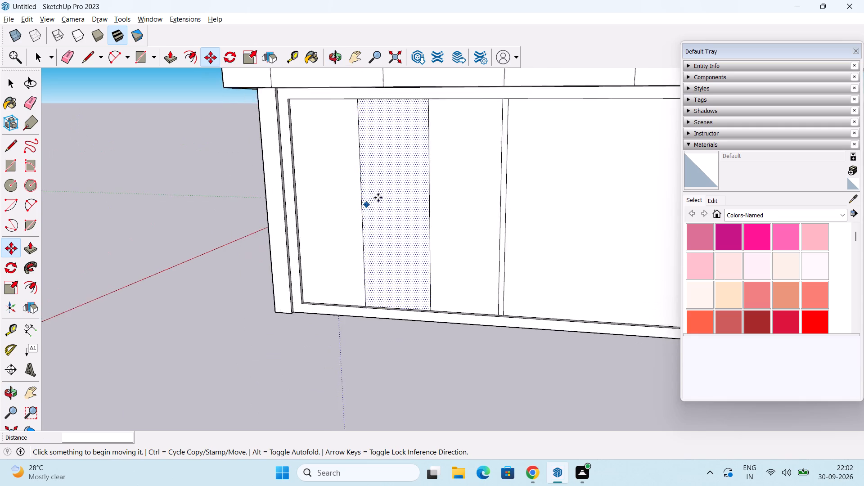
{"action": "scroll", "coordinate": [378, 198], "scroll_direction": "down", "scroll_amount": 5}
{"action": "scroll", "coordinate": [391, 301], "scroll_direction": "down", "scroll_amount": 3}
{"action": "middle_click_drag", "start_coordinate": [391, 292], "coordinate": [391, 263]}
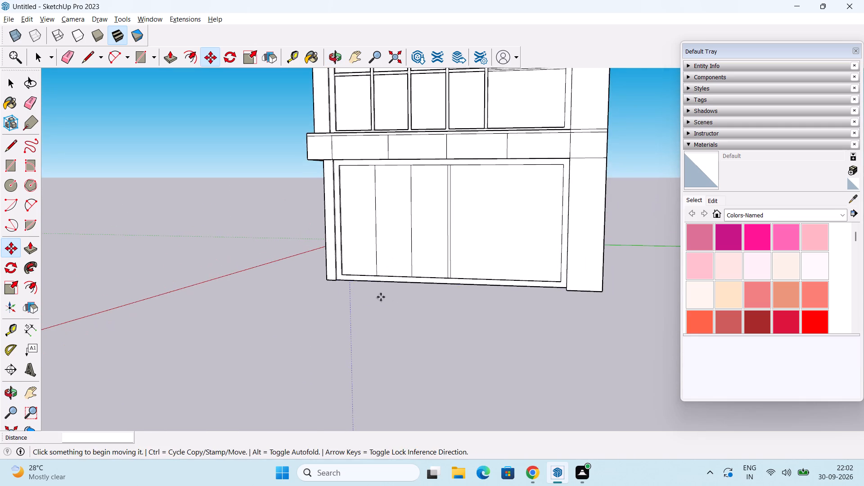
{"action": "key", "text": "space"}
{"action": "scroll", "coordinate": [378, 299], "scroll_direction": "up", "scroll_amount": 7}
{"action": "left_click", "coordinate": [375, 209]}
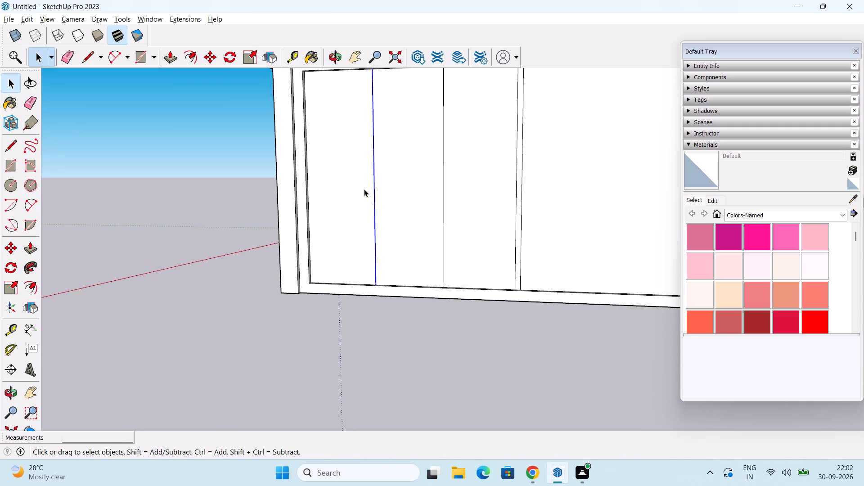
{"action": "key", "text": "m"}
{"action": "middle_click_drag", "start_coordinate": [373, 218], "coordinate": [385, 280]}
{"action": "scroll", "coordinate": [395, 315], "scroll_direction": "up", "scroll_amount": 4}
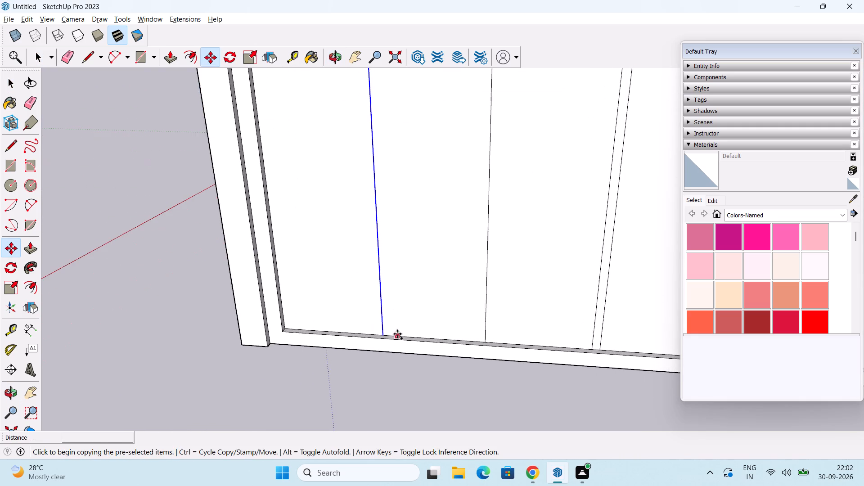
{"action": "middle_click_drag", "start_coordinate": [510, 299], "coordinate": [363, 234]}
{"action": "middle_click_drag", "start_coordinate": [374, 267], "coordinate": [451, 346]}
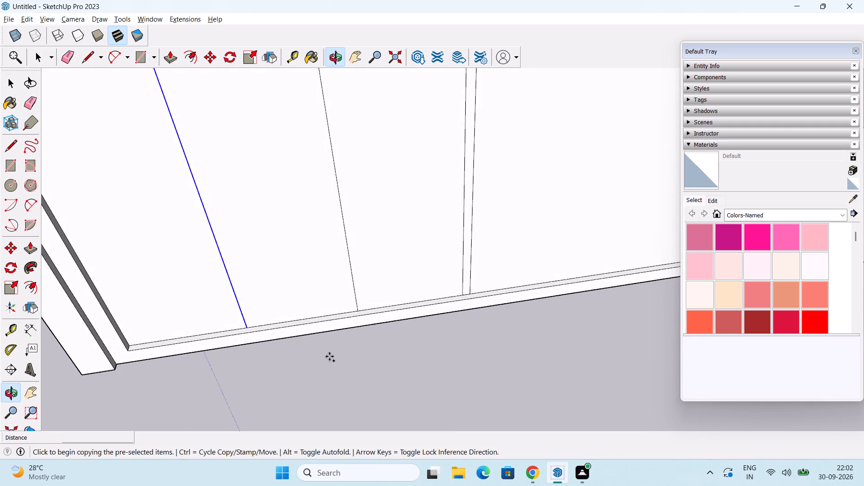
{"action": "scroll", "coordinate": [329, 356], "scroll_direction": "up", "scroll_amount": 4}
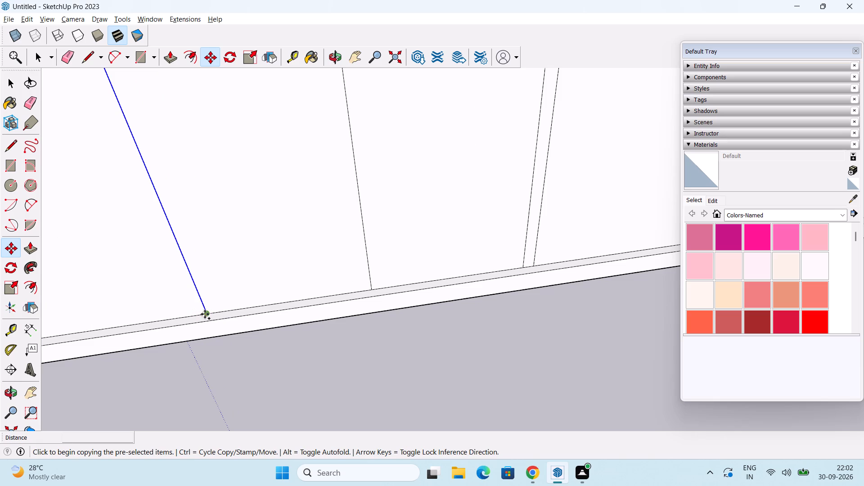
{"action": "left_click", "coordinate": [205, 314]}
{"action": "left_click", "coordinate": [213, 313]}
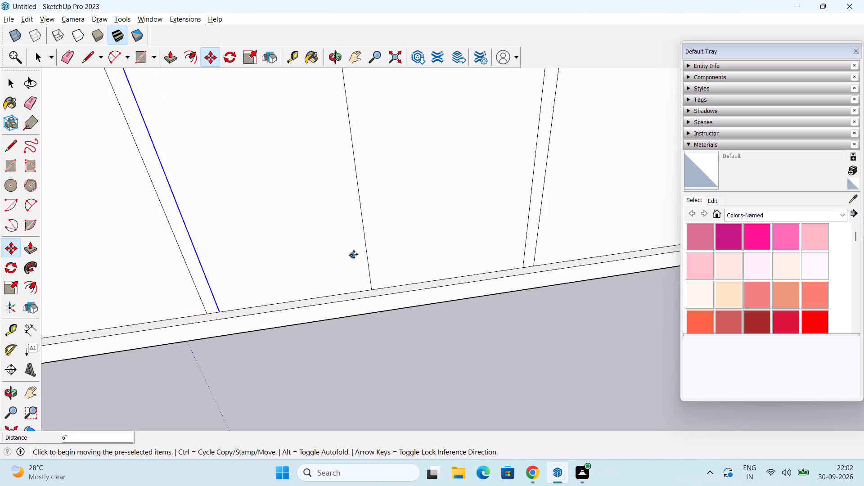
Copy the second new vertical dividing line slightly to its right along the bottom edge to form a matching bar.
{"action": "key", "text": "space"}
{"action": "left_click", "coordinate": [364, 249]}
{"action": "key", "text": "m"}
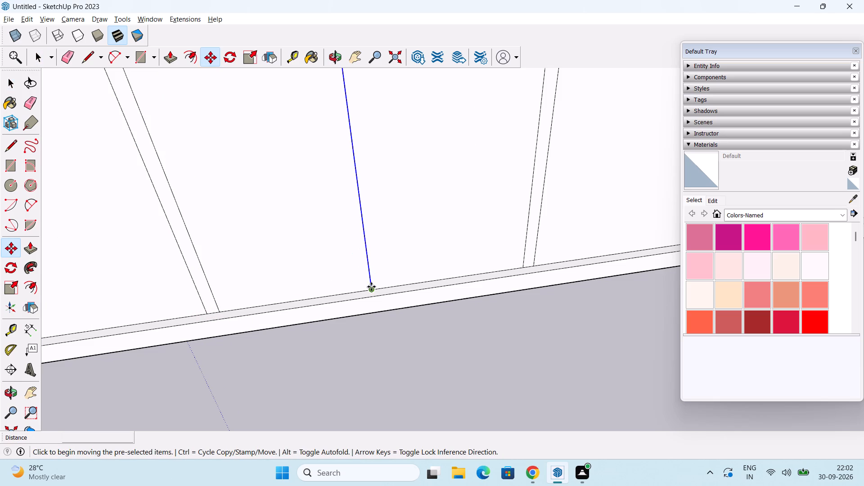
{"action": "left_click", "coordinate": [373, 288]}
{"action": "left_click", "coordinate": [386, 288]}
{"action": "key", "text": "space"}
Draw a 21' horizontal line across the recessed panel from its left edge to the third bar's right line.
{"action": "scroll", "coordinate": [340, 307], "scroll_direction": "down", "scroll_amount": 2}
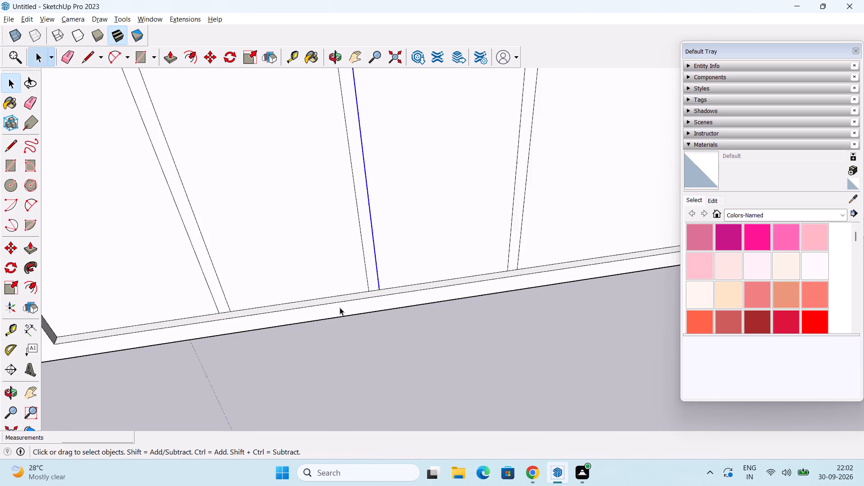
{"action": "scroll", "coordinate": [340, 307], "scroll_direction": "down", "scroll_amount": 8}
{"action": "middle_click_drag", "start_coordinate": [342, 321], "coordinate": [324, 244]}
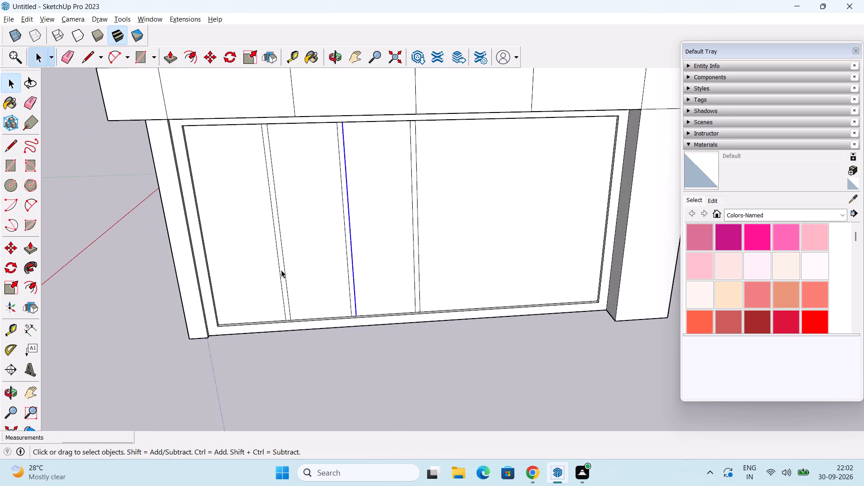
{"action": "middle_click_drag", "start_coordinate": [278, 275], "coordinate": [141, 278]}
{"action": "key", "text": "l"}
{"action": "scroll", "coordinate": [311, 303], "scroll_direction": "up", "scroll_amount": 2}
{"action": "scroll", "coordinate": [239, 173], "scroll_direction": "up", "scroll_amount": 2}
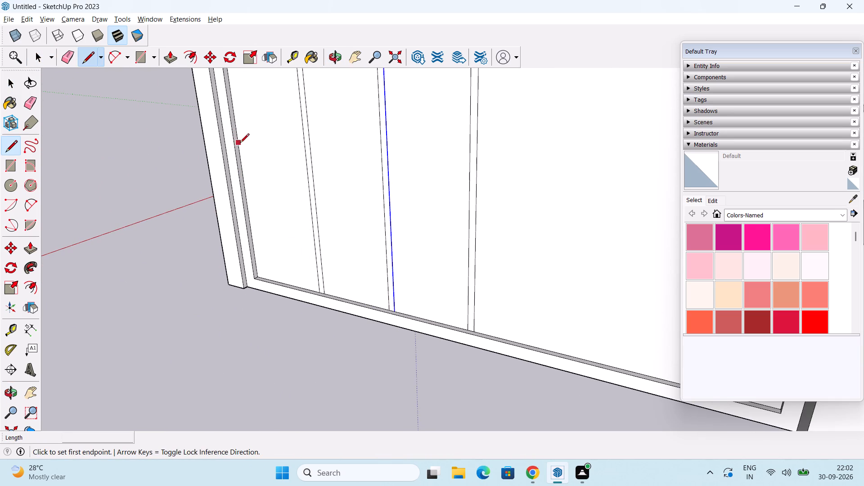
{"action": "left_click", "coordinate": [242, 164]}
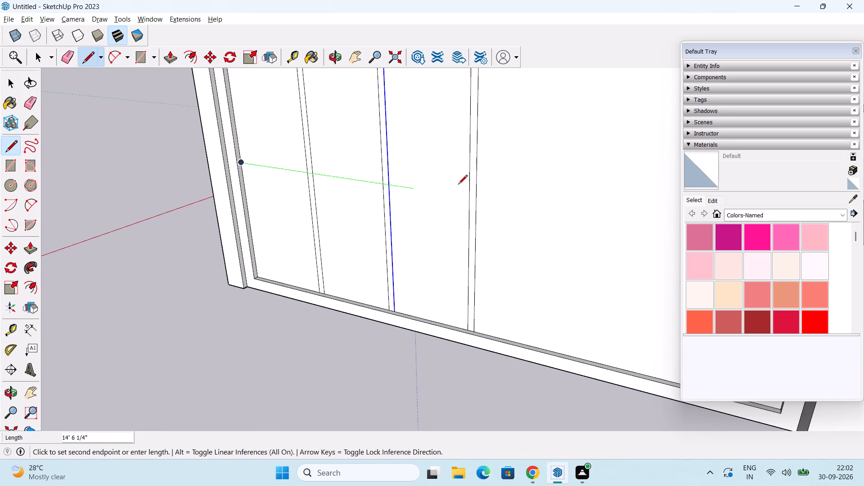
{"action": "scroll", "coordinate": [495, 184], "scroll_direction": "down", "scroll_amount": 6}
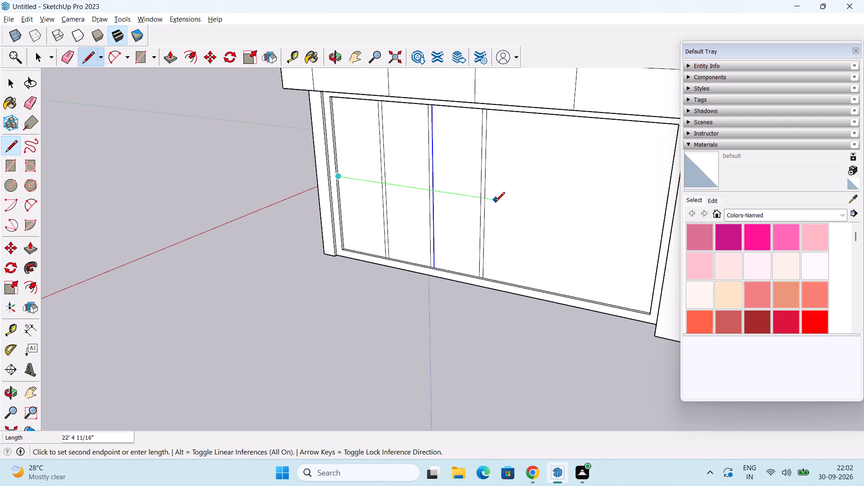
{"action": "left_click", "coordinate": [486, 198]}
{"action": "left_click_drag", "start_coordinate": [483, 198], "coordinate": [453, 196]}
{"action": "key", "text": "space"}
Copy the horizontal line's leftmost segment 3" upward along the first bar's edge.
{"action": "left_click", "coordinate": [373, 180]}
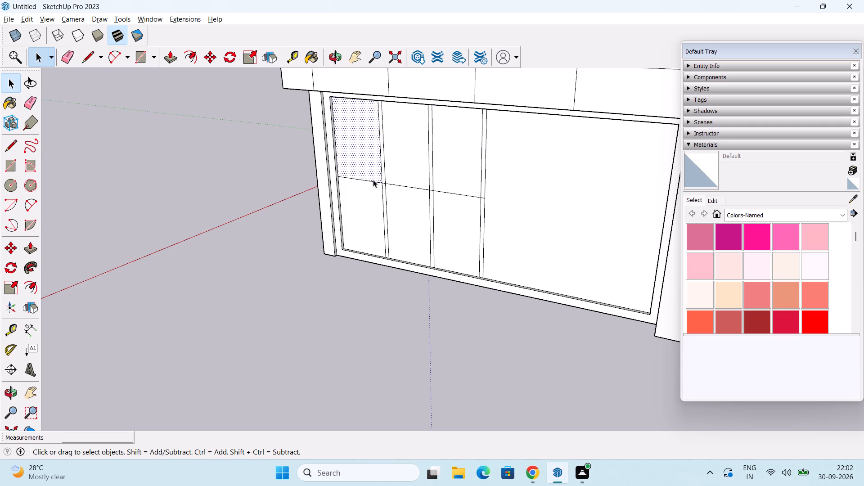
{"action": "middle_click_drag", "start_coordinate": [373, 179], "coordinate": [420, 180]}
{"action": "scroll", "coordinate": [418, 188], "scroll_direction": "up", "scroll_amount": 4}
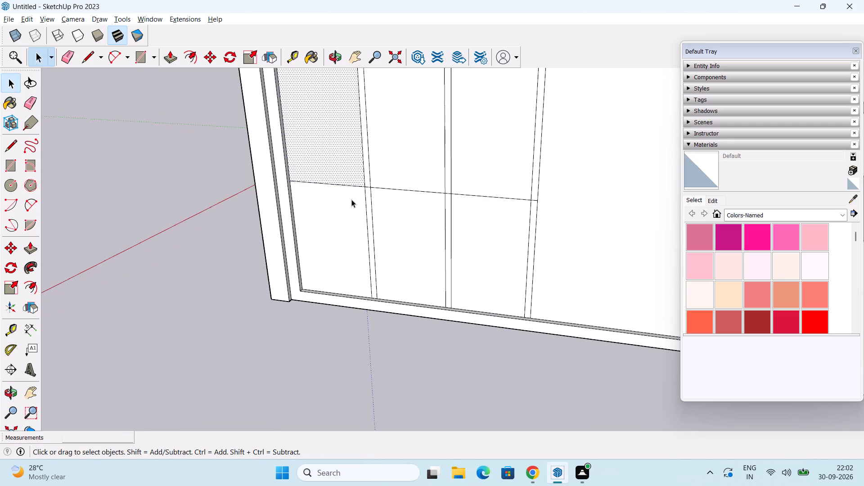
{"action": "left_click", "coordinate": [358, 184]}
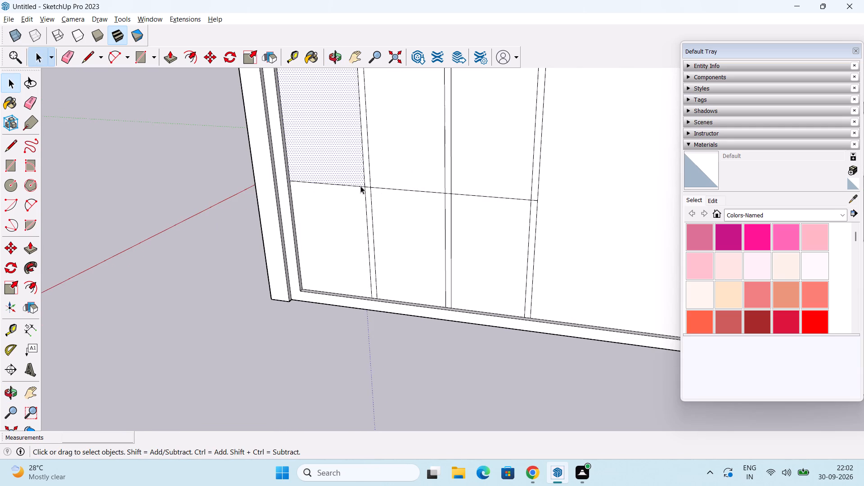
{"action": "left_click", "coordinate": [361, 185]}
{"action": "key", "text": "m"}
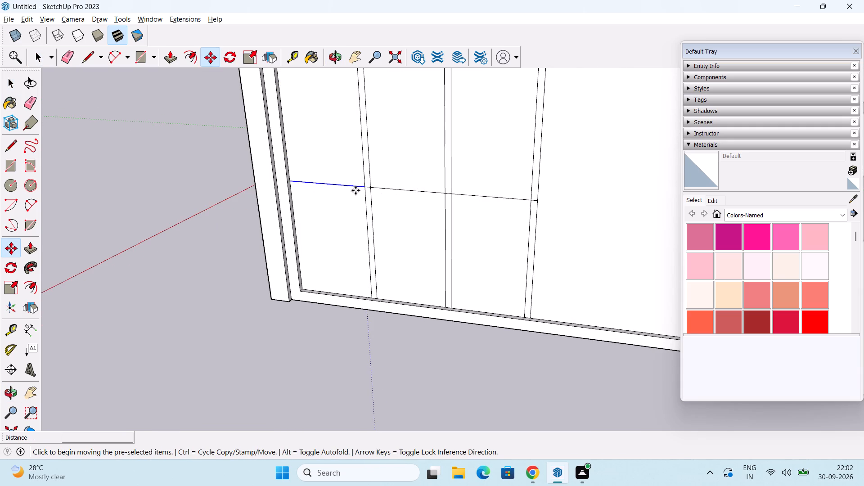
{"action": "left_click", "coordinate": [366, 187]}
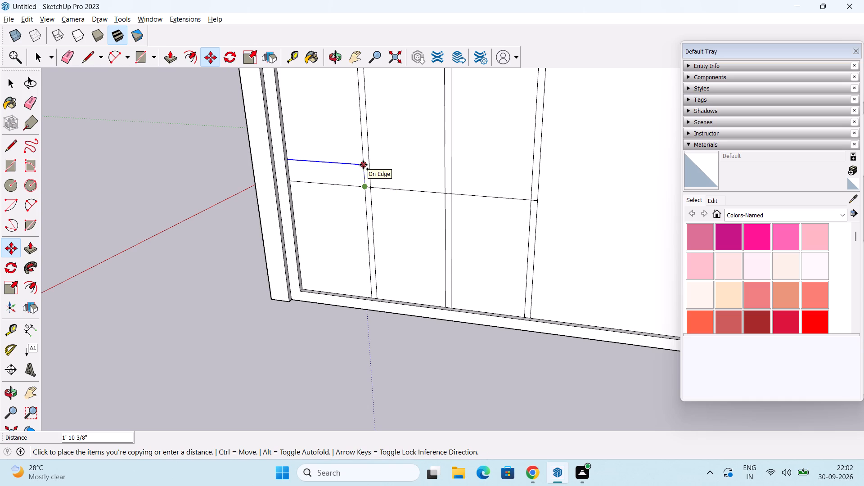
{"action": "type", "text": "3\""}
{"action": "key", "text": "Return"}
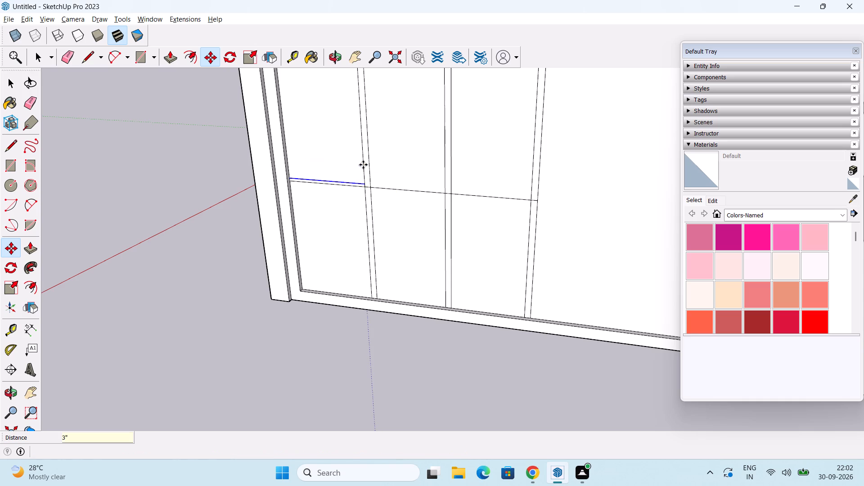
Copy the upper short horizontal line 6" downward along the first bar's edge to form the crossbar's lower line.
{"action": "scroll", "coordinate": [335, 186], "scroll_direction": "up", "scroll_amount": 3}
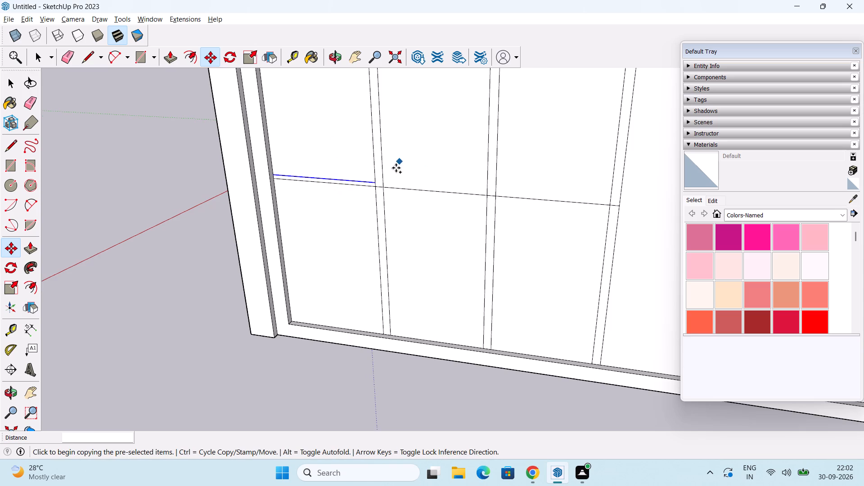
{"action": "left_click", "coordinate": [372, 179]}
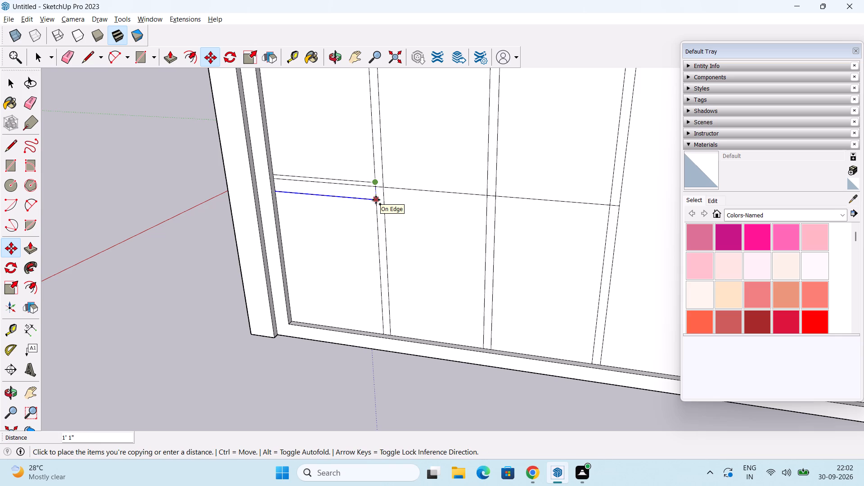
{"action": "type", "text": "6\""}
{"action": "key", "text": "Return"}
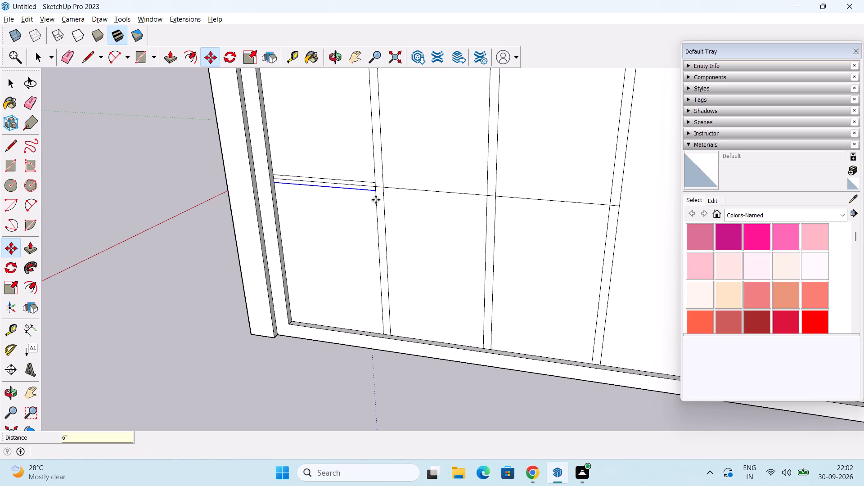
{"action": "key", "text": "space"}
Extend the crossbar's upper and lower lines with 14' 2" lines from the first bar to the third bar's right line.
{"action": "scroll", "coordinate": [384, 209], "scroll_direction": "down", "scroll_amount": 2}
{"action": "middle_click_drag", "start_coordinate": [394, 224], "coordinate": [320, 218]}
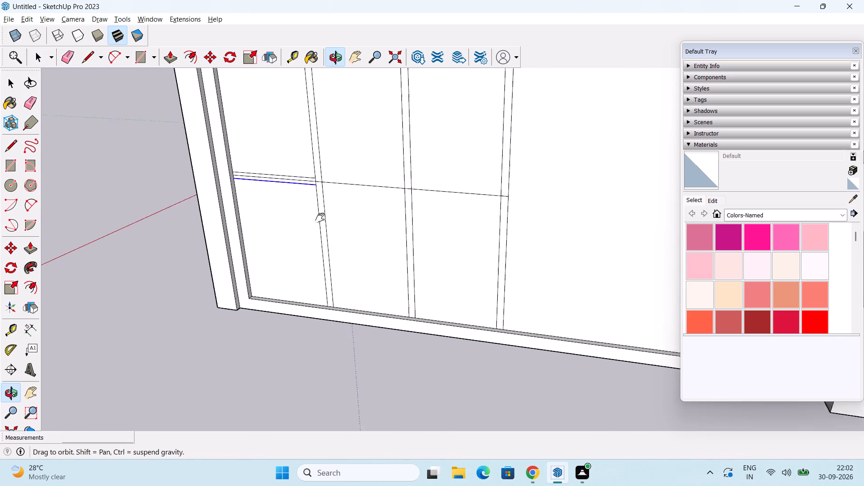
{"action": "middle_click_drag", "start_coordinate": [320, 218], "coordinate": [303, 228]}
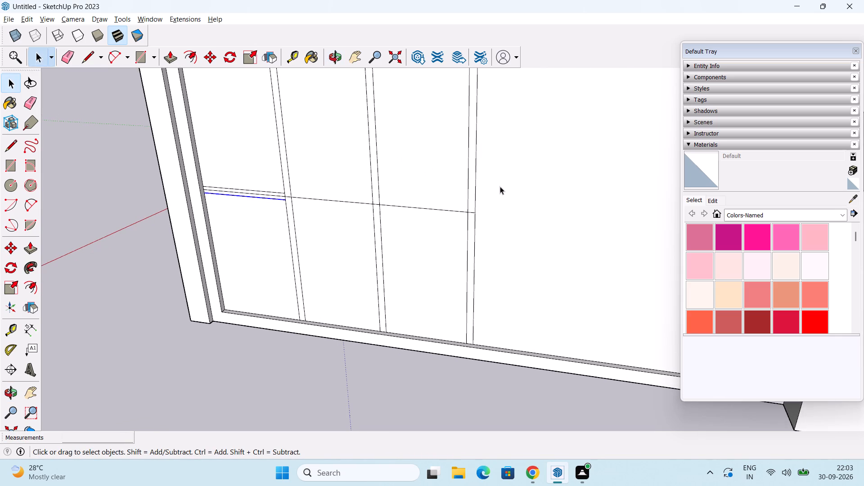
{"action": "key", "text": "l"}
{"action": "left_click", "coordinate": [285, 194]}
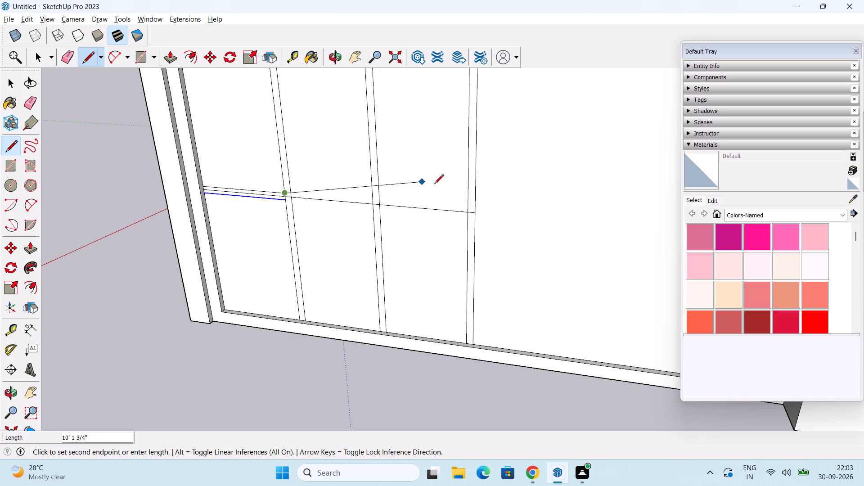
{"action": "left_click", "coordinate": [476, 206]}
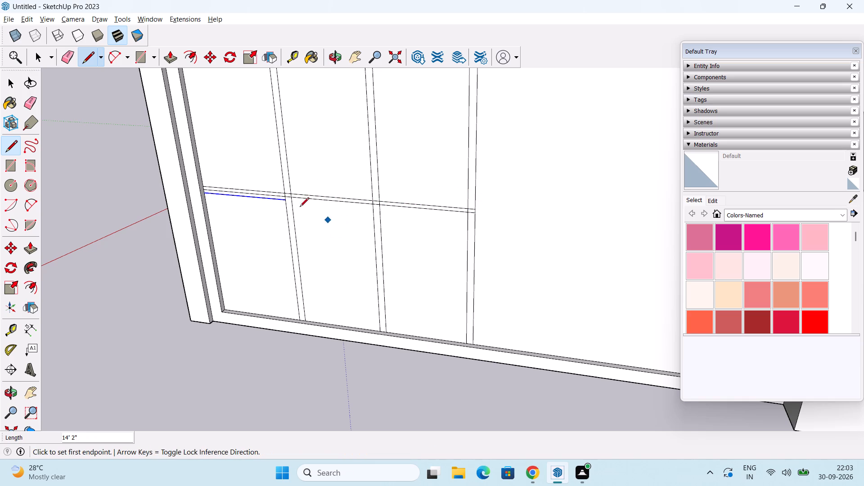
{"action": "left_click", "coordinate": [287, 202]}
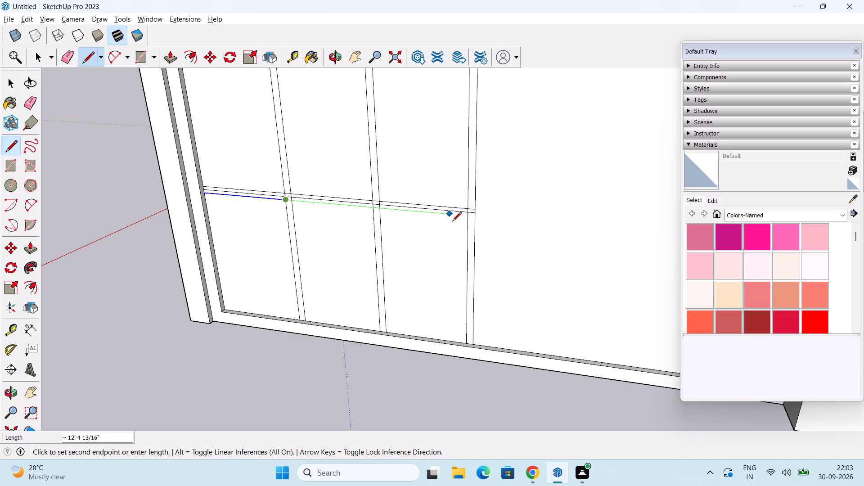
{"action": "left_click", "coordinate": [476, 220]}
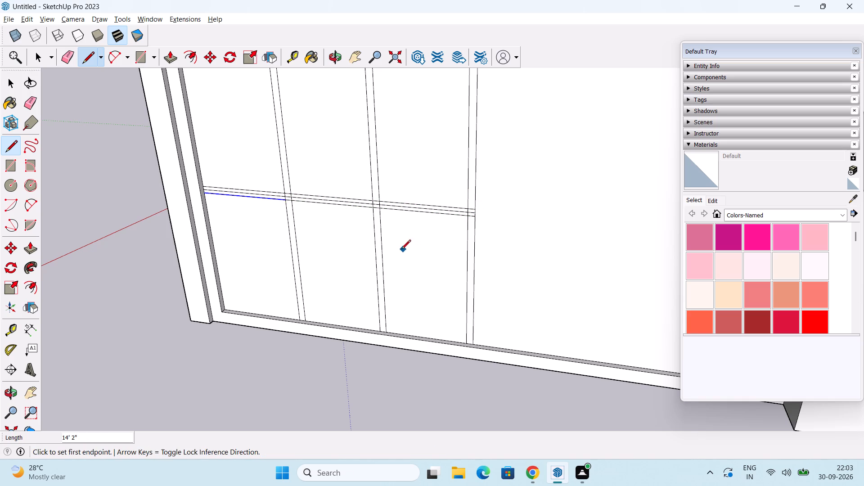
{"action": "key", "text": "space"}
Erase the crossbar's middle guide line and all horizontal segments crossing the three vertical bars.
{"action": "scroll", "coordinate": [306, 269], "scroll_direction": "up", "scroll_amount": 3}
{"action": "key", "text": "e"}
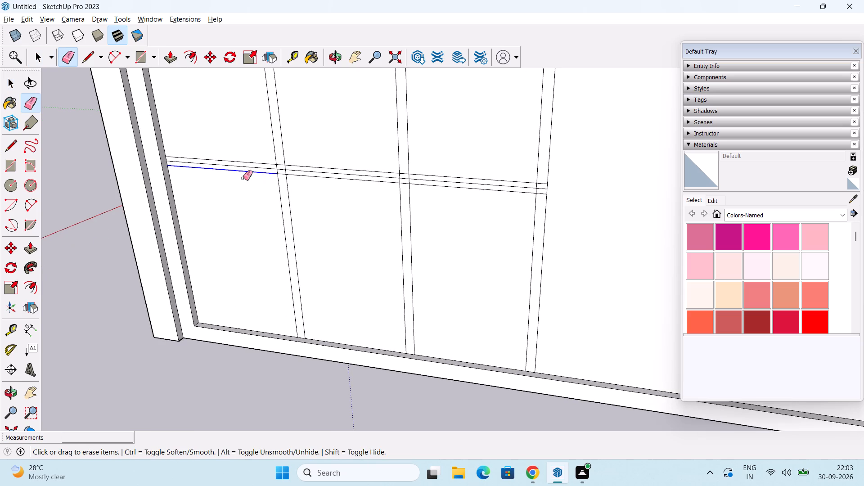
{"action": "left_click", "coordinate": [258, 167]}
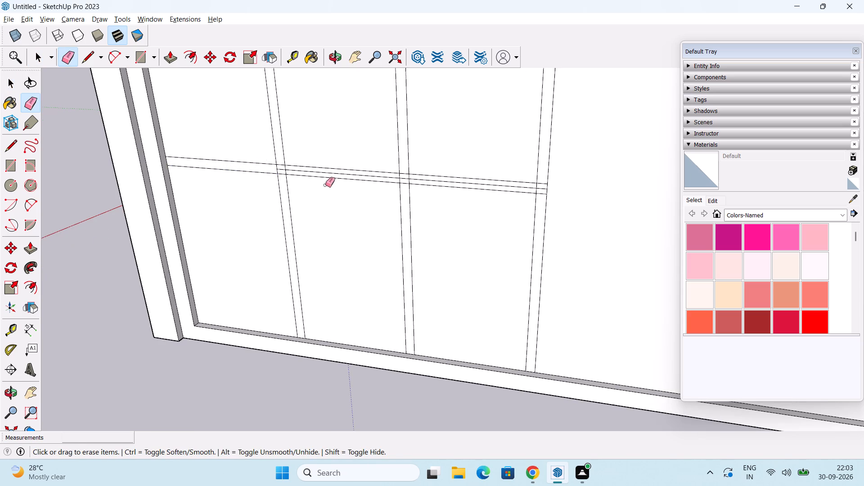
{"action": "left_click", "coordinate": [328, 173]}
{"action": "scroll", "coordinate": [304, 179], "scroll_direction": "up", "scroll_amount": 2}
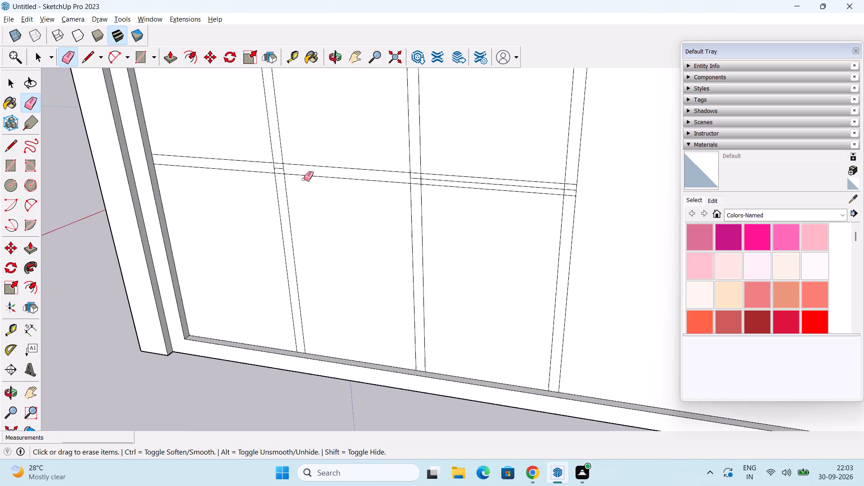
{"action": "left_click_drag", "start_coordinate": [277, 161], "coordinate": [278, 179]}
{"action": "left_click_drag", "start_coordinate": [429, 171], "coordinate": [429, 192]}
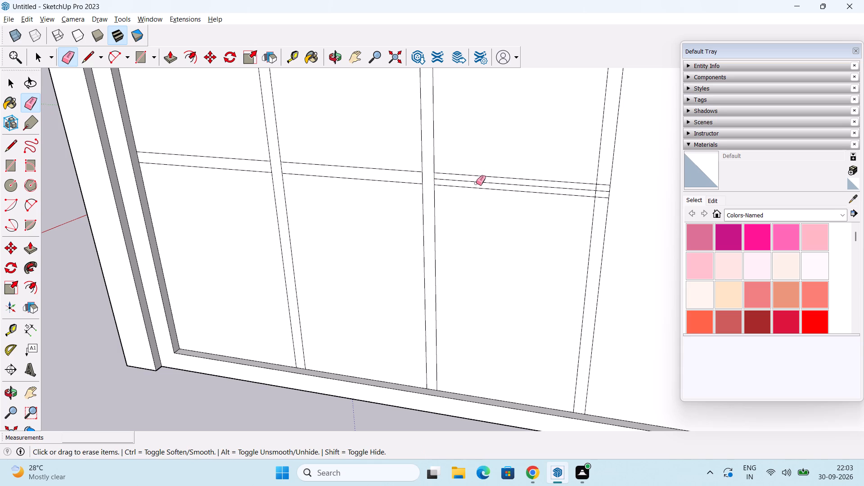
{"action": "left_click", "coordinate": [478, 183]}
{"action": "scroll", "coordinate": [580, 184], "scroll_direction": "up", "scroll_amount": 3}
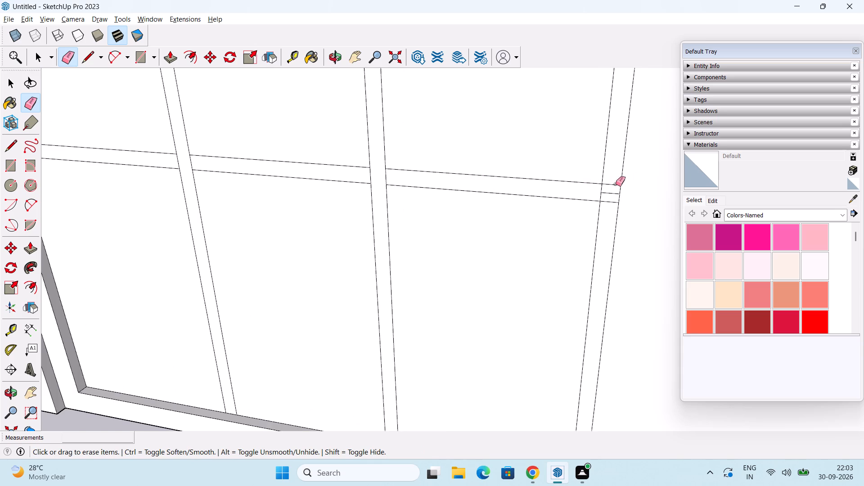
{"action": "left_click_drag", "start_coordinate": [610, 180], "coordinate": [609, 213]}
{"action": "scroll", "coordinate": [607, 216], "scroll_direction": "down", "scroll_amount": 4}
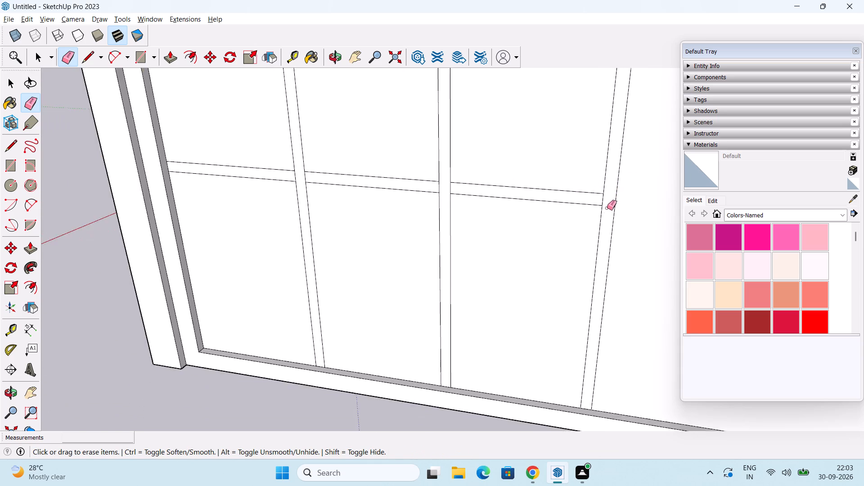
{"action": "scroll", "coordinate": [607, 208], "scroll_direction": "down", "scroll_amount": 7}
{"action": "key", "text": "space"}
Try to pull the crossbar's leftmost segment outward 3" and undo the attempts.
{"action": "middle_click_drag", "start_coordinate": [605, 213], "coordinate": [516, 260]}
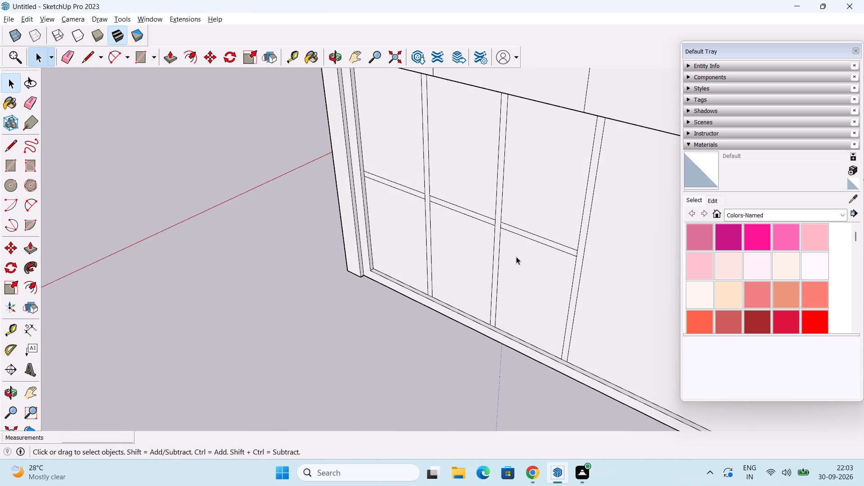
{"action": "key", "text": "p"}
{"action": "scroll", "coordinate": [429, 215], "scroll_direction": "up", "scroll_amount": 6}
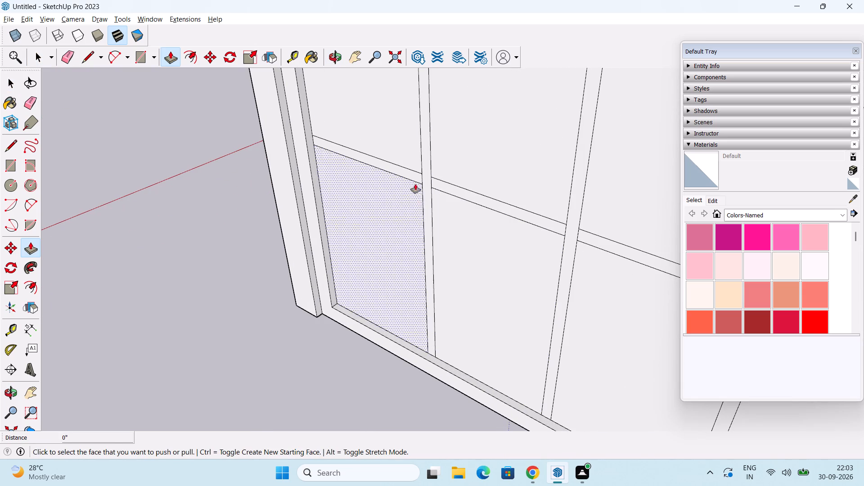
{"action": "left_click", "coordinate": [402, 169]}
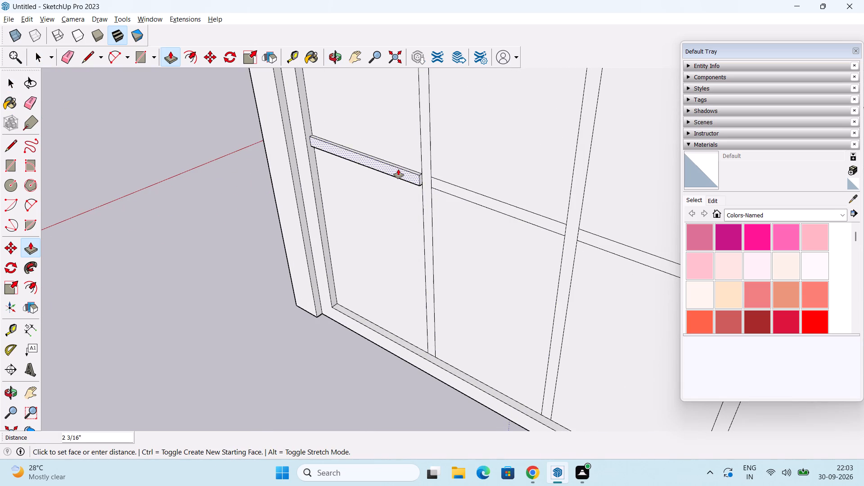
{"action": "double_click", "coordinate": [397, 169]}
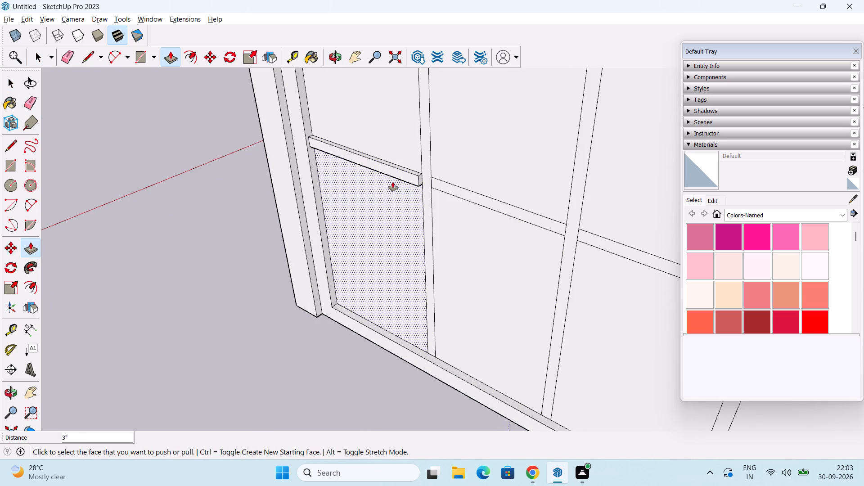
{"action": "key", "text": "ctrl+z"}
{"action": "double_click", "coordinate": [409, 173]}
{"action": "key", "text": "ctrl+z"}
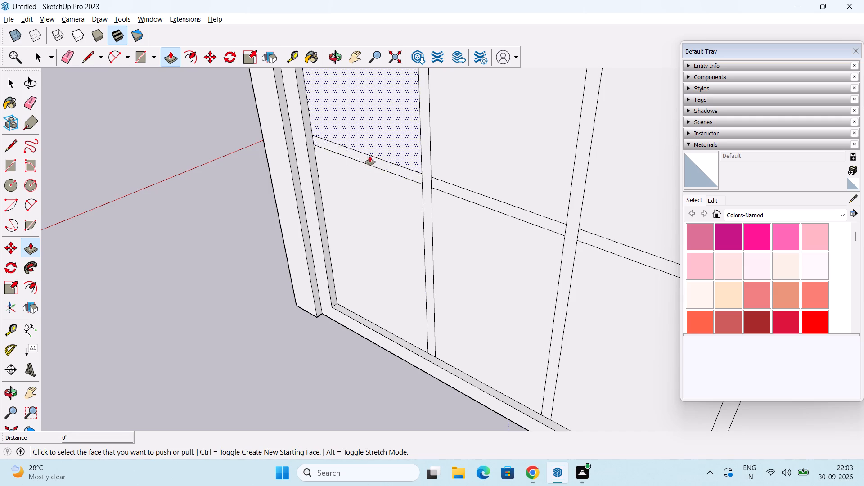
Pull the three crossbar segments and three vertical bars 5" outward from the recessed panel, using Push/Pull.
{"action": "left_click", "coordinate": [366, 157]}
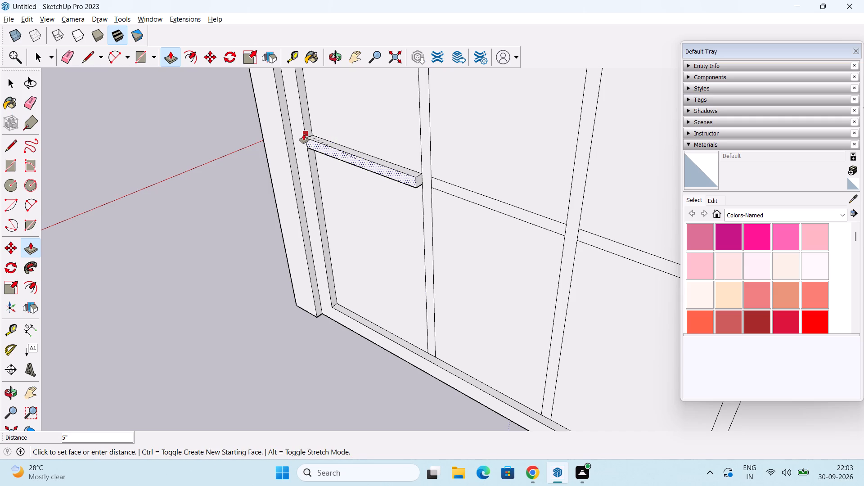
{"action": "left_click", "coordinate": [304, 134]}
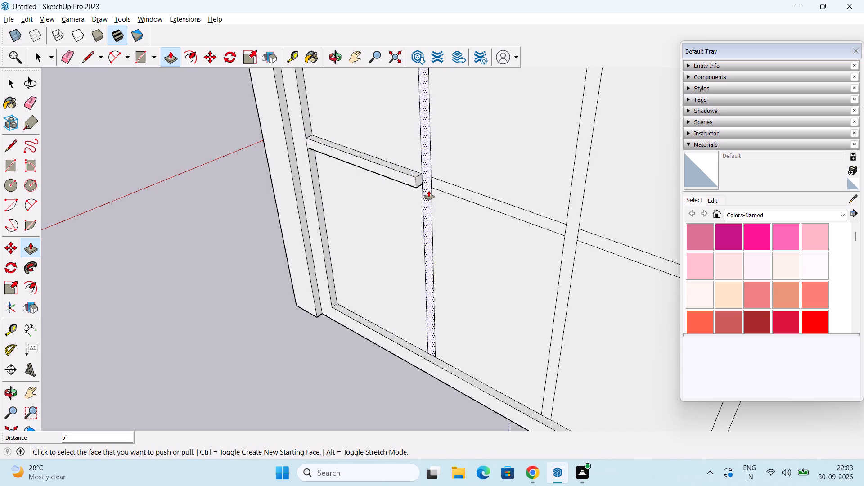
{"action": "double_click", "coordinate": [429, 191]}
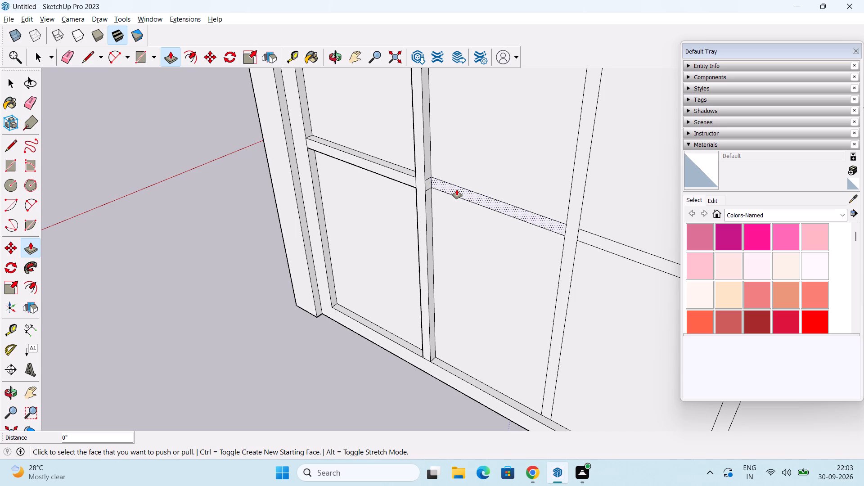
{"action": "left_click", "coordinate": [457, 189]}
{"action": "left_click", "coordinate": [457, 189]}
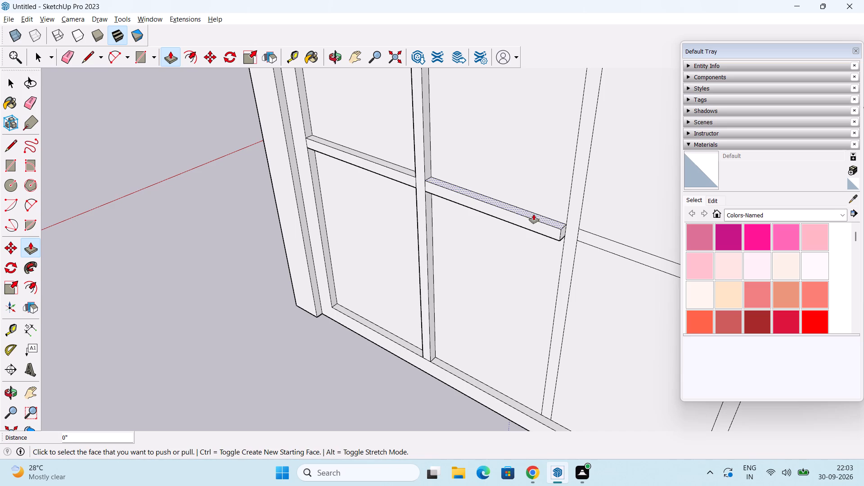
{"action": "double_click", "coordinate": [569, 248]}
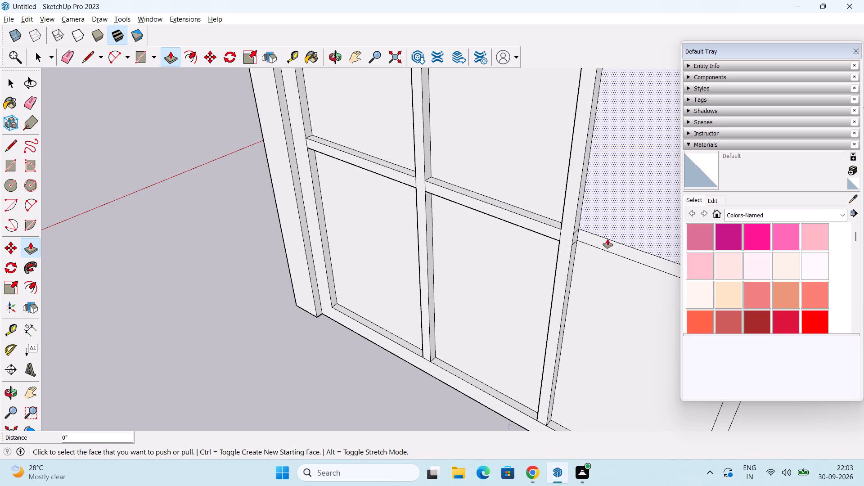
{"action": "double_click", "coordinate": [604, 245]}
{"action": "scroll", "coordinate": [604, 245], "scroll_direction": "down", "scroll_amount": 2}
{"action": "middle_click_drag", "start_coordinate": [604, 245], "coordinate": [495, 216]}
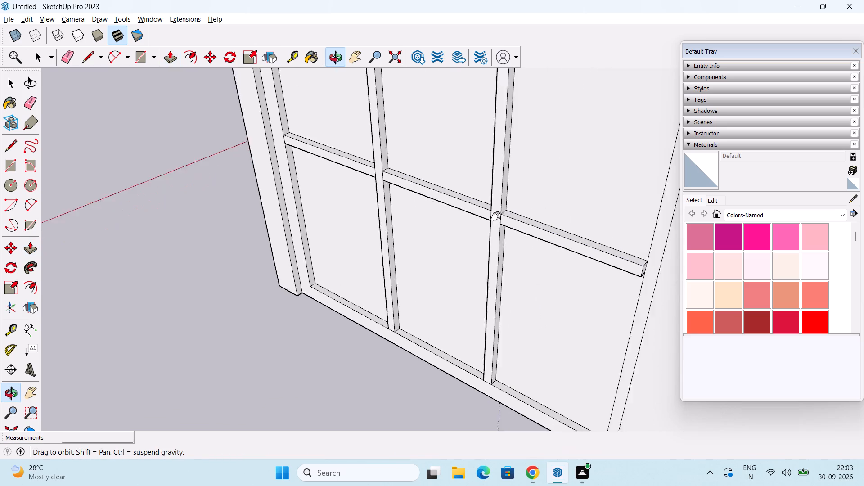
{"action": "middle_click_drag", "start_coordinate": [495, 216], "coordinate": [427, 205]}
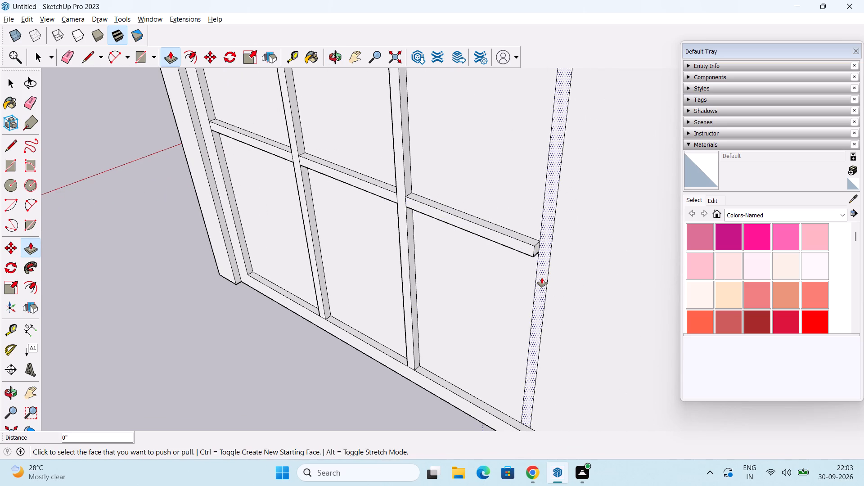
{"action": "double_click", "coordinate": [542, 278]}
{"action": "scroll", "coordinate": [542, 278], "scroll_direction": "down", "scroll_amount": 2}
{"action": "middle_click_drag", "start_coordinate": [536, 265], "coordinate": [538, 263]}
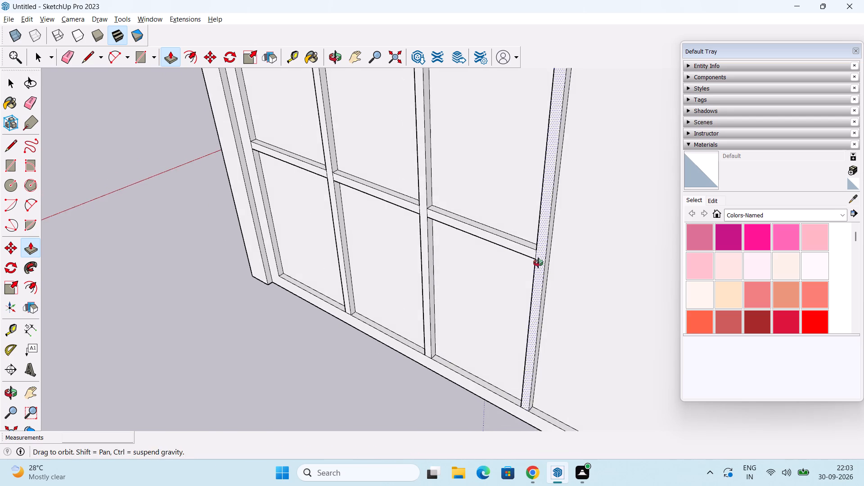
{"action": "middle_click_drag", "start_coordinate": [538, 263], "coordinate": [541, 252]}
{"action": "key", "text": "space"}
Examine the barred ground-floor window and the plain recessed panel on the adjacent side around the building corner.
{"action": "scroll", "coordinate": [462, 265], "scroll_direction": "down", "scroll_amount": 7}
{"action": "middle_click_drag", "start_coordinate": [460, 271], "coordinate": [632, 245]}
{"action": "middle_click_drag", "start_coordinate": [534, 279], "coordinate": [643, 184]}
{"action": "middle_click_drag", "start_coordinate": [483, 319], "coordinate": [590, 275]}
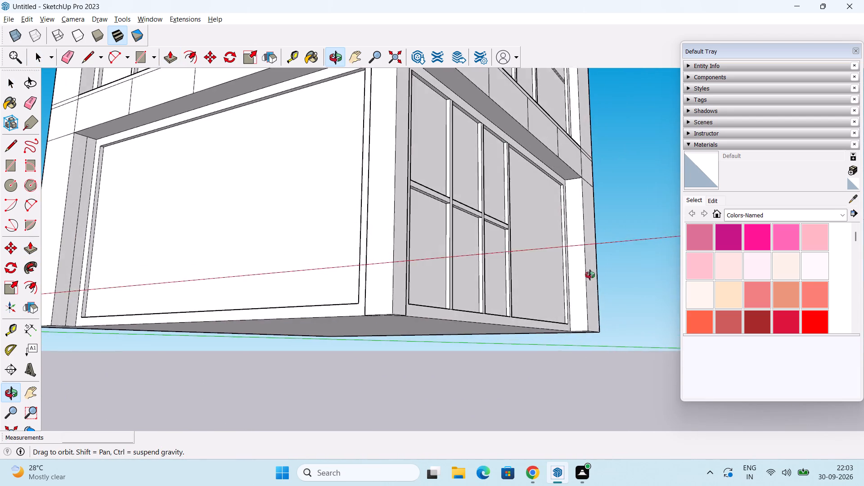
{"action": "middle_click_drag", "start_coordinate": [590, 275], "coordinate": [438, 299]}
{"action": "scroll", "coordinate": [434, 280], "scroll_direction": "down", "scroll_amount": 1}
{"action": "middle_click_drag", "start_coordinate": [340, 313], "coordinate": [437, 300]}
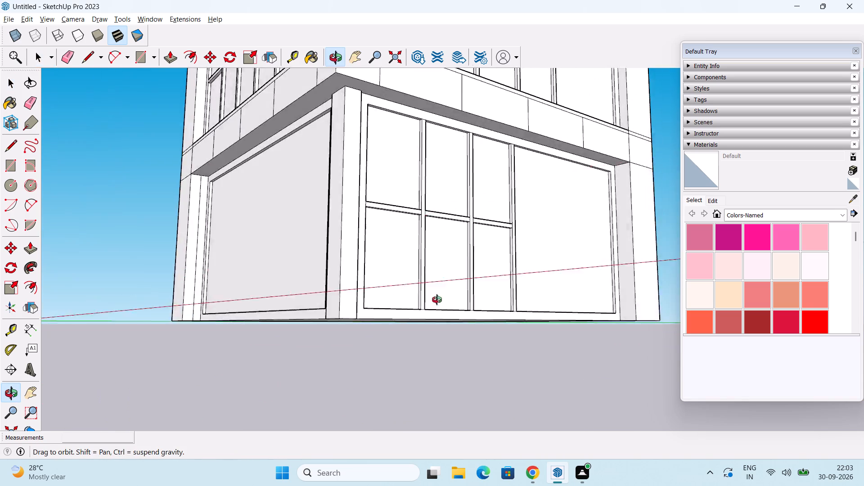
{"action": "middle_click_drag", "start_coordinate": [437, 300], "coordinate": [560, 322]}
{"action": "scroll", "coordinate": [435, 309], "scroll_direction": "down", "scroll_amount": 1}
{"action": "middle_click_drag", "start_coordinate": [425, 307], "coordinate": [461, 276], "text": "shift"}
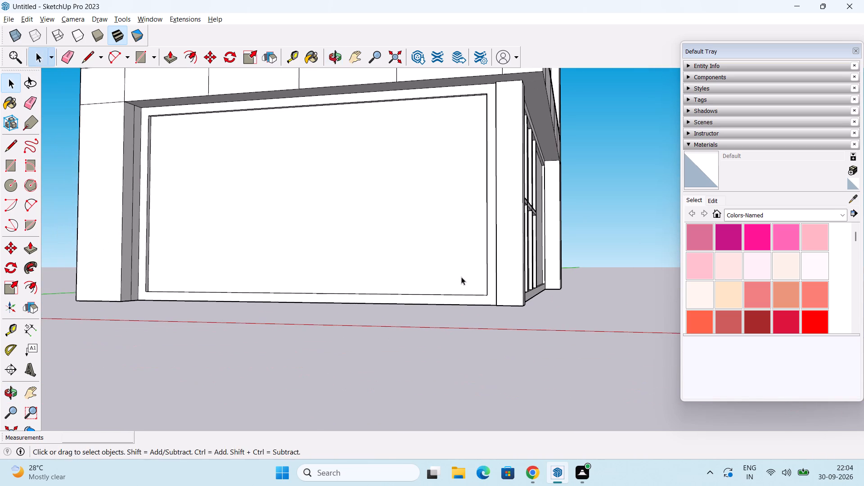
{"action": "middle_click_drag", "start_coordinate": [461, 276], "coordinate": [435, 265]}
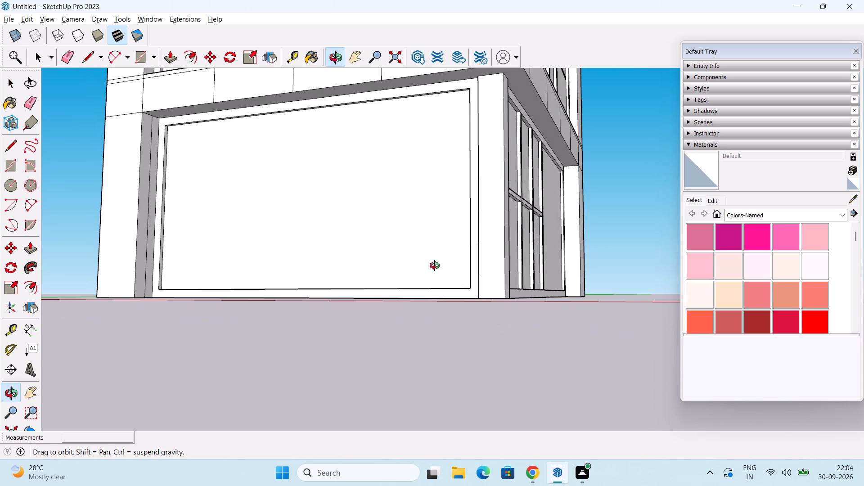
{"action": "middle_click_drag", "start_coordinate": [435, 265], "coordinate": [499, 267]}
{"action": "middle_click_drag", "start_coordinate": [494, 277], "coordinate": [472, 303]}
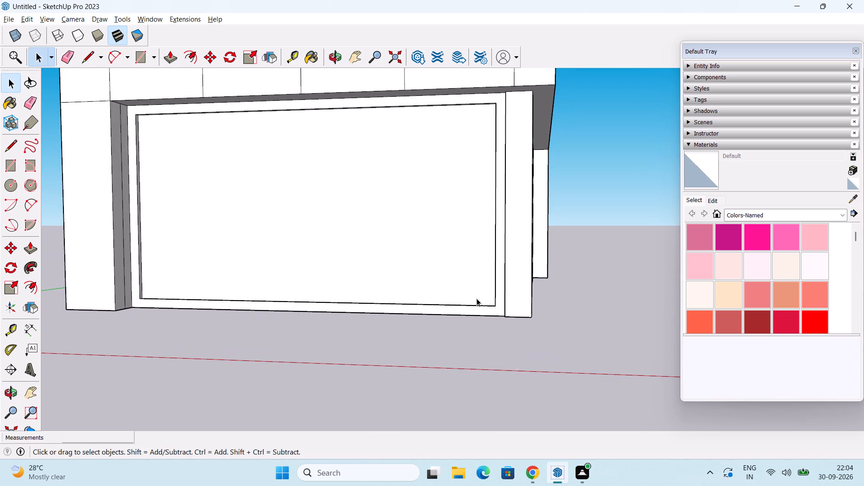
{"action": "middle_click_drag", "start_coordinate": [477, 298], "coordinate": [415, 299]}
{"action": "scroll", "coordinate": [409, 295], "scroll_direction": "up", "scroll_amount": 1}
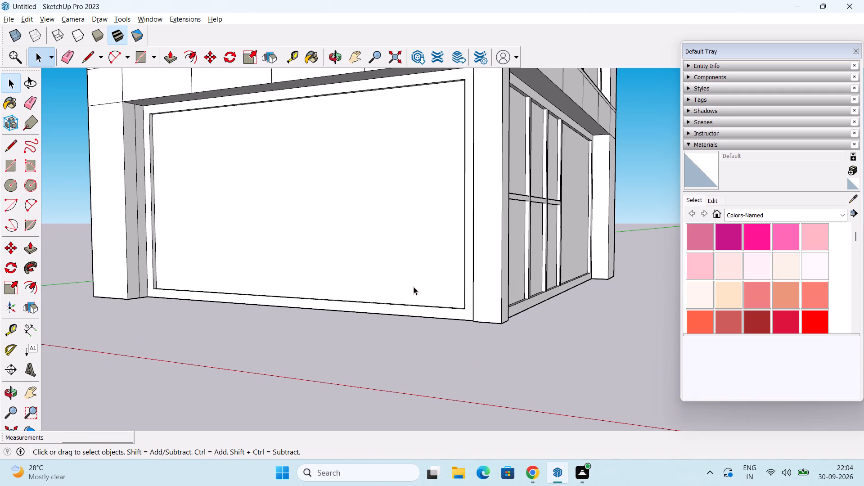
Draw a vertical line about 20' 7 9/16" long up the plain recessed panel, from its bottom edge's midpoint to its top edge.
{"action": "middle_click_drag", "start_coordinate": [420, 281], "coordinate": [344, 302]}
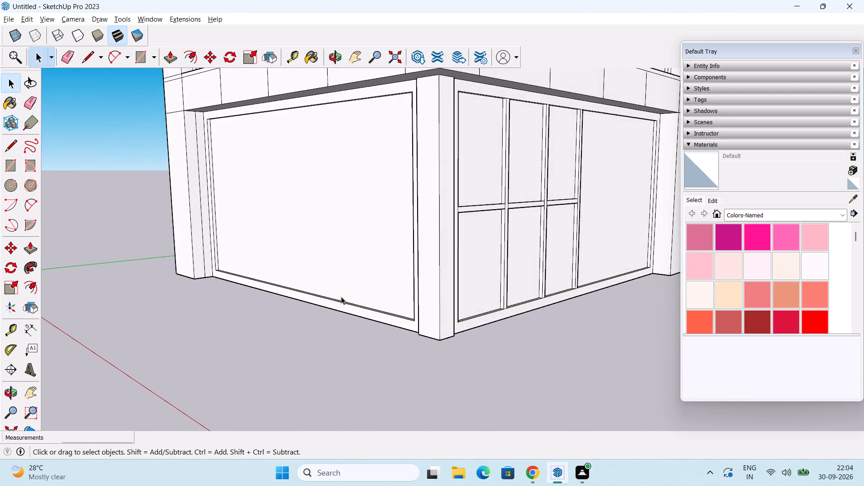
{"action": "scroll", "coordinate": [340, 292], "scroll_direction": "up", "scroll_amount": 2}
{"action": "key", "text": "l"}
{"action": "middle_click_drag", "start_coordinate": [354, 263], "coordinate": [398, 312]}
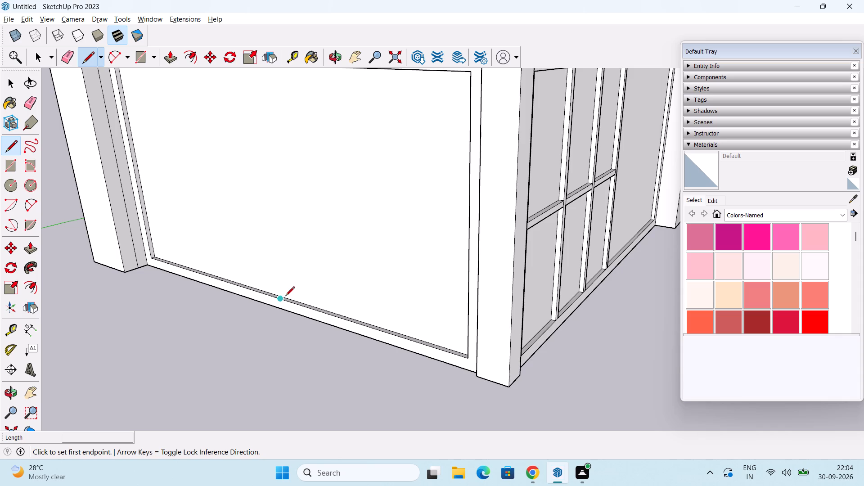
{"action": "scroll", "coordinate": [283, 295], "scroll_direction": "up", "scroll_amount": 9}
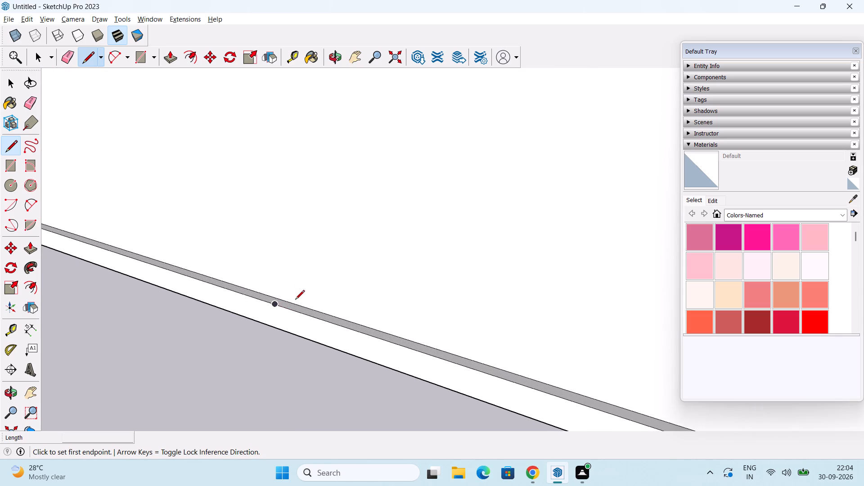
{"action": "left_click", "coordinate": [287, 298]}
{"action": "scroll", "coordinate": [306, 177], "scroll_direction": "down", "scroll_amount": 5}
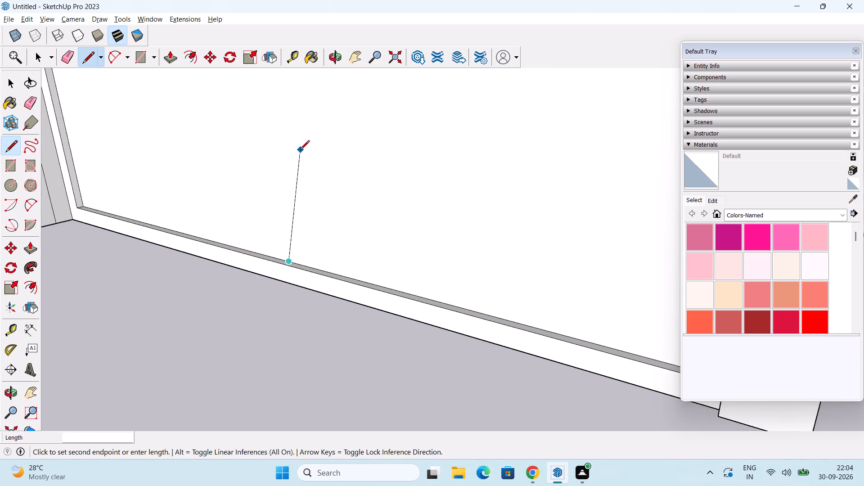
{"action": "scroll", "coordinate": [284, 136], "scroll_direction": "down", "scroll_amount": 3}
{"action": "middle_click_drag", "start_coordinate": [287, 123], "coordinate": [341, 389], "text": "shift"}
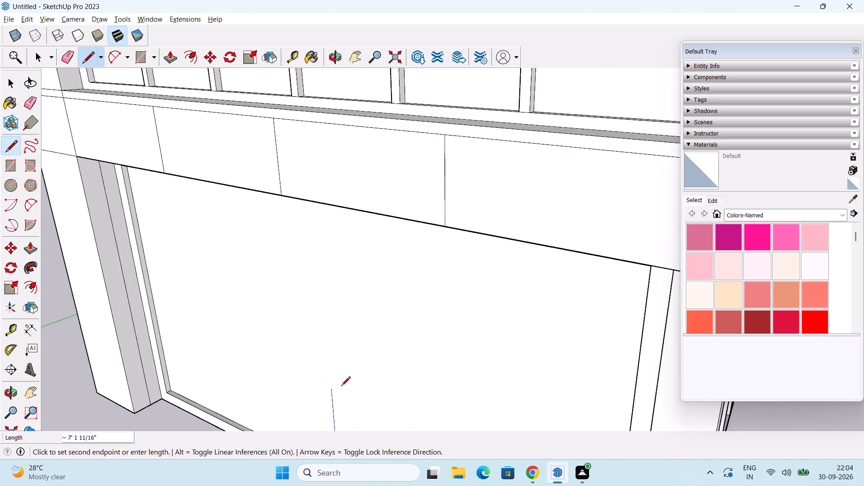
{"action": "middle_click_drag", "start_coordinate": [343, 384], "coordinate": [361, 133]}
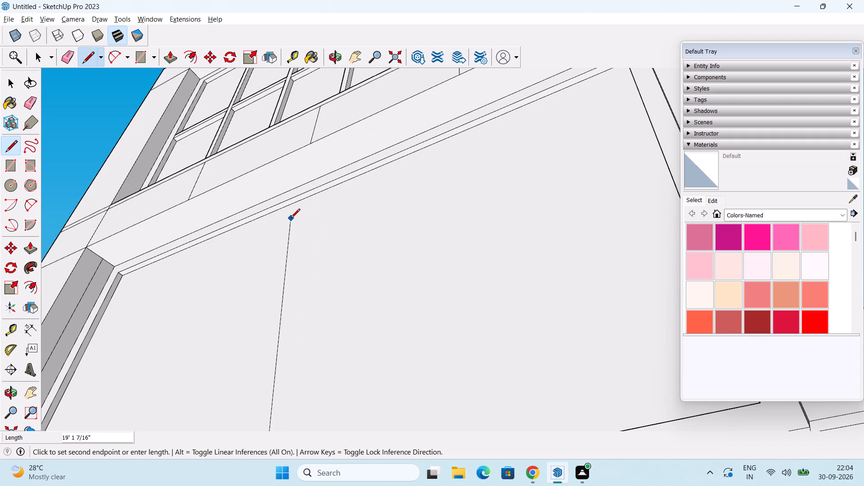
{"action": "left_click", "coordinate": [336, 187]}
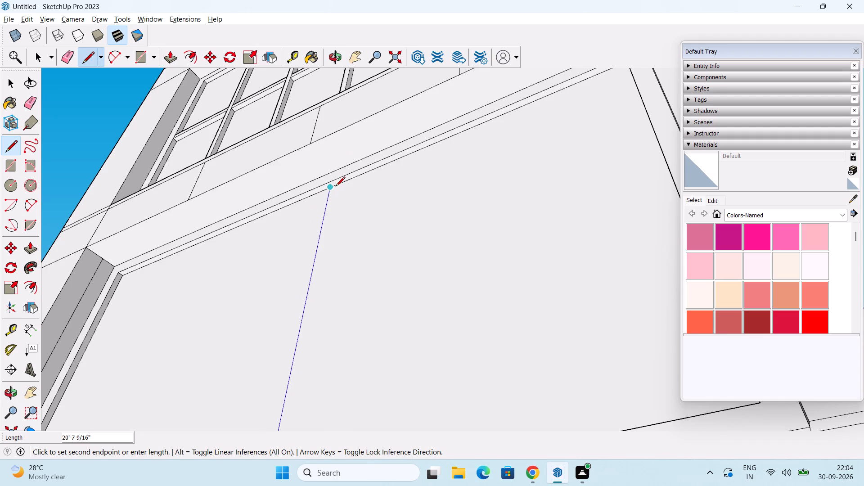
{"action": "key", "text": "space"}
Pull the half of the divided recessed panel farther from the building corner 5" outward, flush with the surrounding frame.
{"action": "scroll", "coordinate": [365, 190], "scroll_direction": "down", "scroll_amount": 8}
{"action": "middle_click_drag", "start_coordinate": [382, 213], "coordinate": [420, 358]}
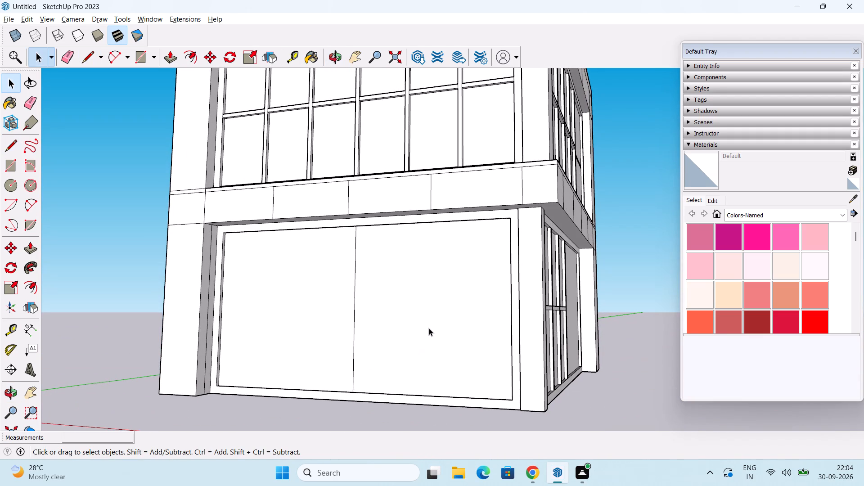
{"action": "middle_click", "coordinate": [429, 328]}
{"action": "middle_click_drag", "start_coordinate": [434, 323], "coordinate": [413, 346]}
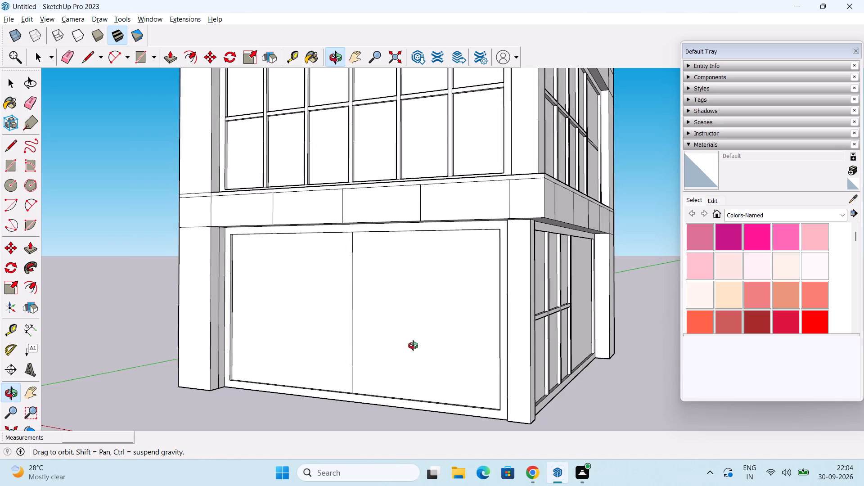
{"action": "middle_click_drag", "start_coordinate": [413, 346], "coordinate": [409, 350]}
{"action": "scroll", "coordinate": [401, 313], "scroll_direction": "up", "scroll_amount": 2}
{"action": "middle_click_drag", "start_coordinate": [400, 310], "coordinate": [351, 331]}
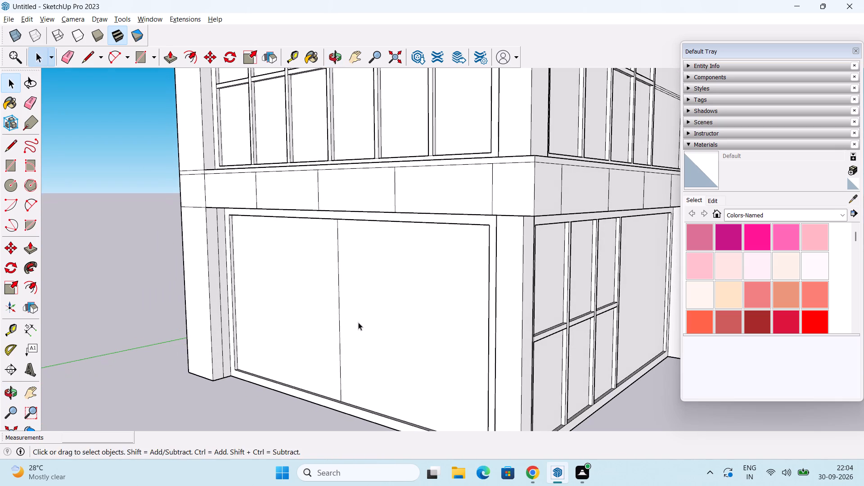
{"action": "key", "text": "p"}
{"action": "left_click", "coordinate": [292, 307]}
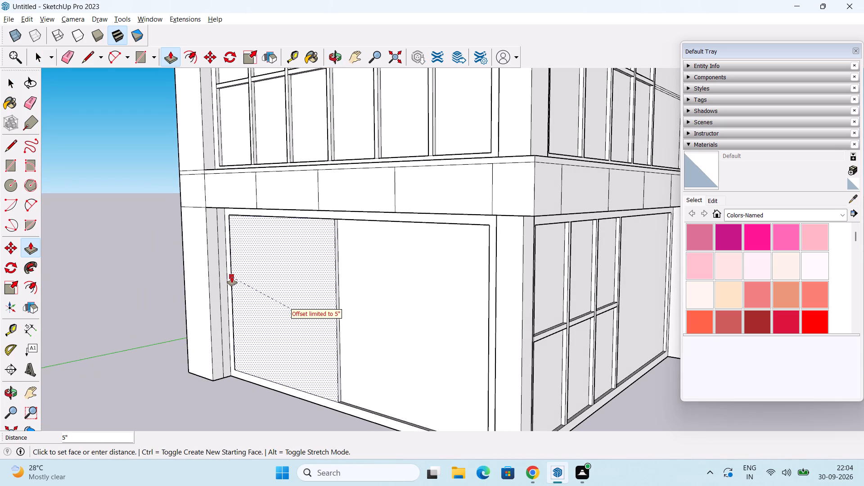
{"action": "left_click", "coordinate": [232, 277]}
{"action": "middle_click_drag", "start_coordinate": [291, 319], "coordinate": [278, 318]}
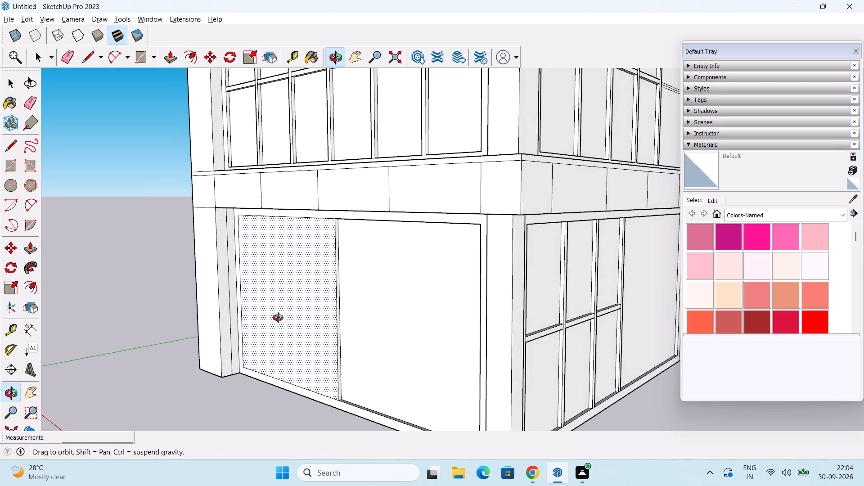
{"action": "middle_click_drag", "start_coordinate": [278, 318], "coordinate": [318, 310]}
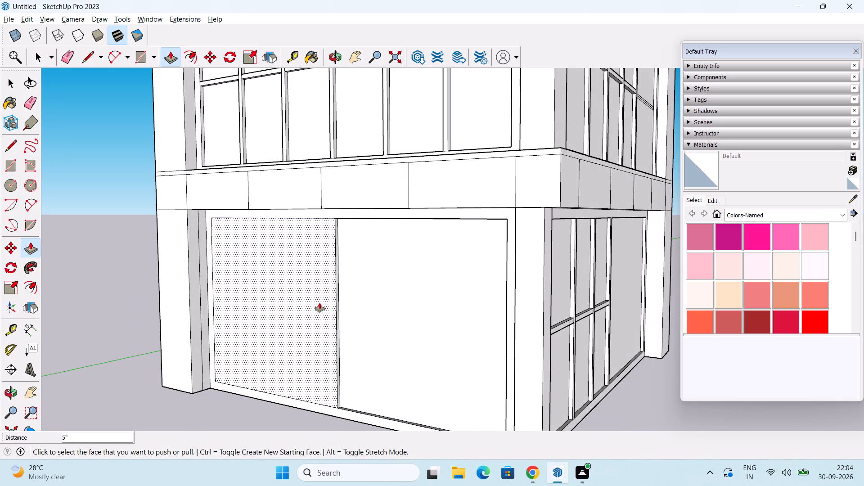
{"action": "key", "text": "space"}
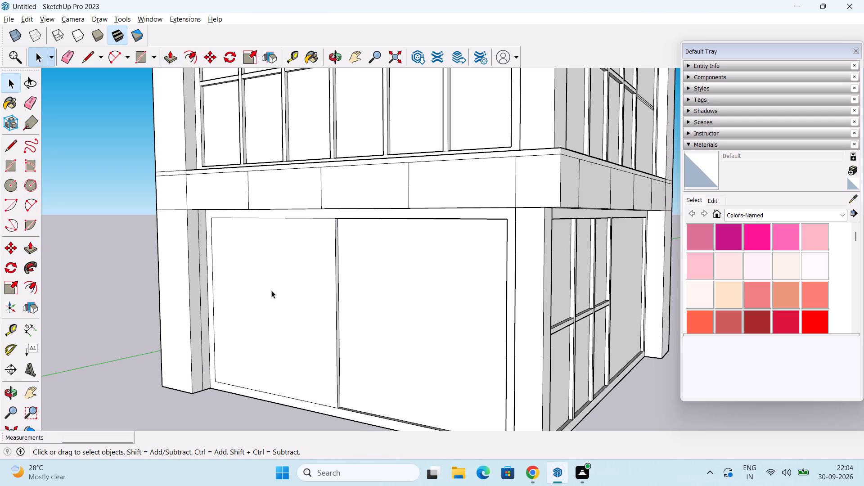
Erase the top, side and bottom edges left around the filled half of the panel.
{"action": "scroll", "coordinate": [216, 265], "scroll_direction": "up", "scroll_amount": 2}
{"action": "scroll", "coordinate": [288, 310], "scroll_direction": "down", "scroll_amount": 2}
{"action": "middle_click_drag", "start_coordinate": [342, 349], "coordinate": [306, 315], "text": "shift"}
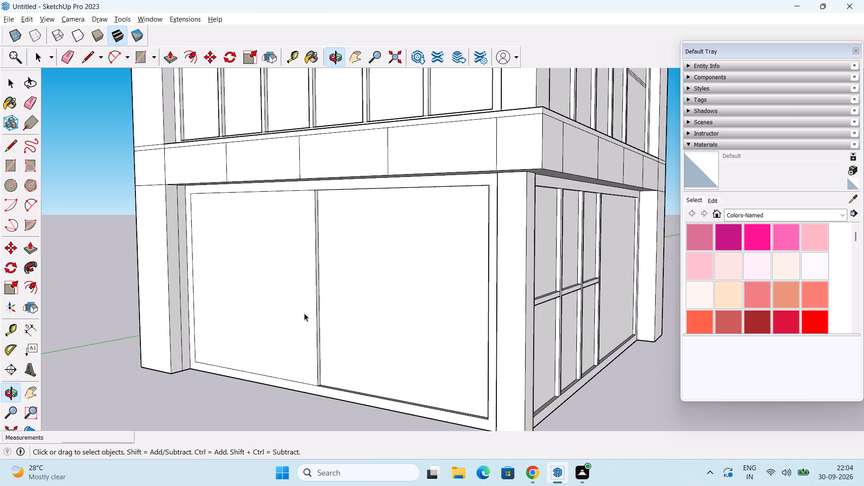
{"action": "scroll", "coordinate": [271, 331], "scroll_direction": "up", "scroll_amount": 3}
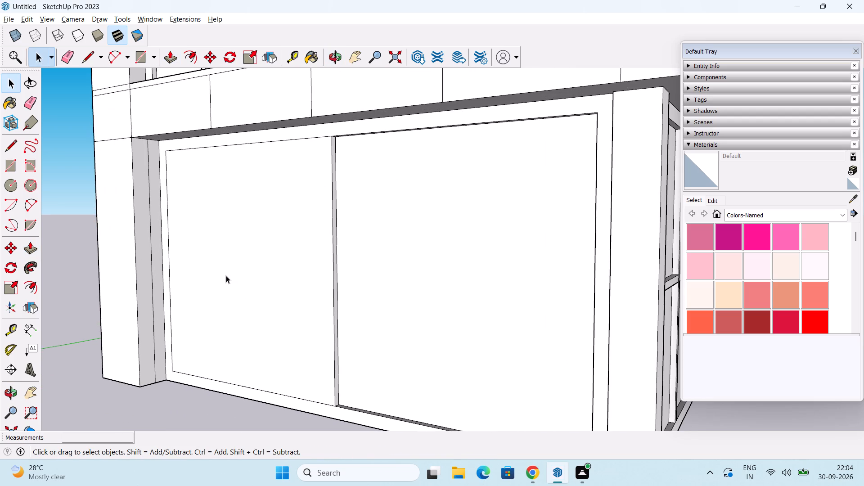
{"action": "key", "text": "e"}
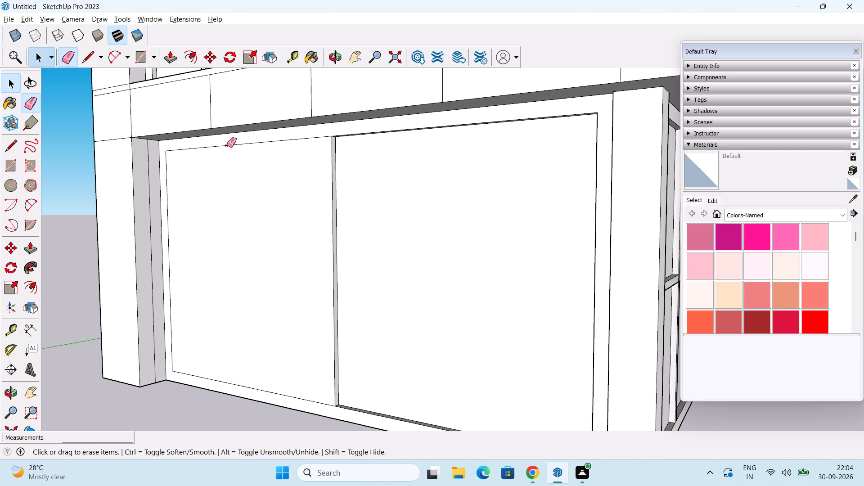
{"action": "left_click", "coordinate": [227, 145]}
{"action": "left_click", "coordinate": [167, 201]}
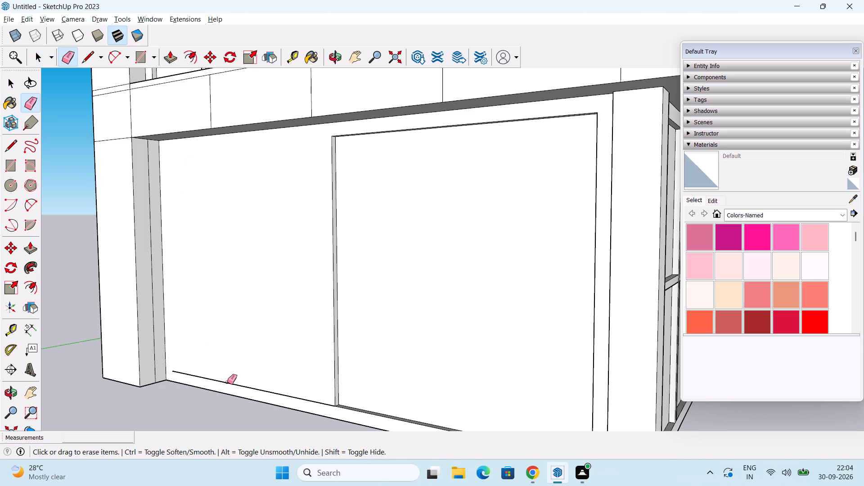
{"action": "left_click", "coordinate": [230, 382]}
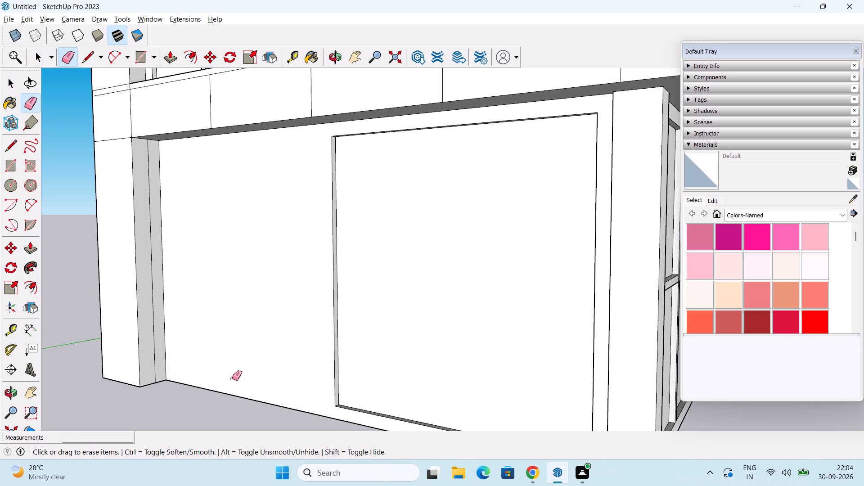
{"action": "key", "text": "space"}
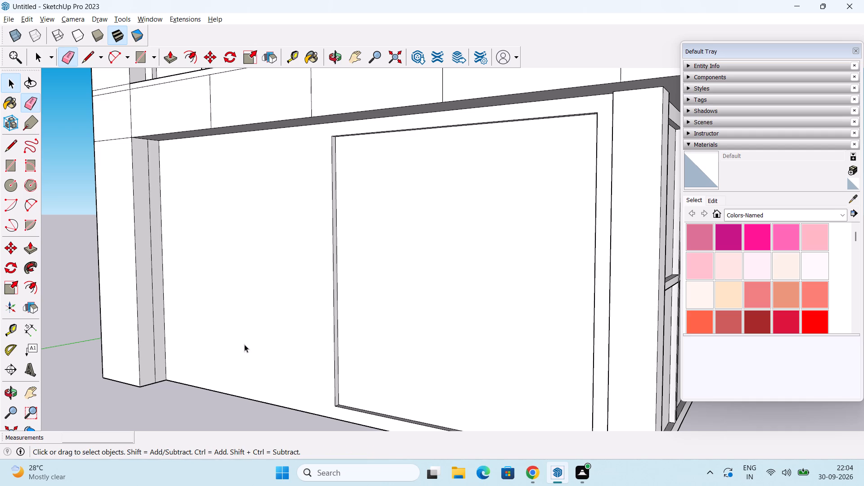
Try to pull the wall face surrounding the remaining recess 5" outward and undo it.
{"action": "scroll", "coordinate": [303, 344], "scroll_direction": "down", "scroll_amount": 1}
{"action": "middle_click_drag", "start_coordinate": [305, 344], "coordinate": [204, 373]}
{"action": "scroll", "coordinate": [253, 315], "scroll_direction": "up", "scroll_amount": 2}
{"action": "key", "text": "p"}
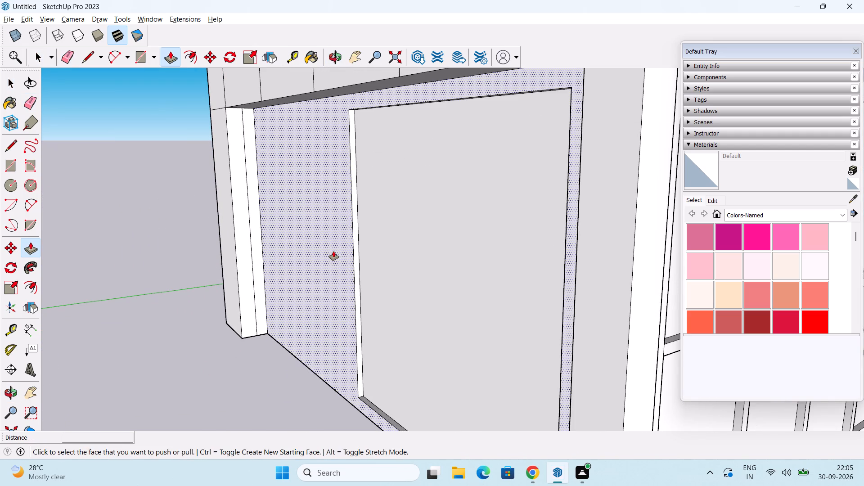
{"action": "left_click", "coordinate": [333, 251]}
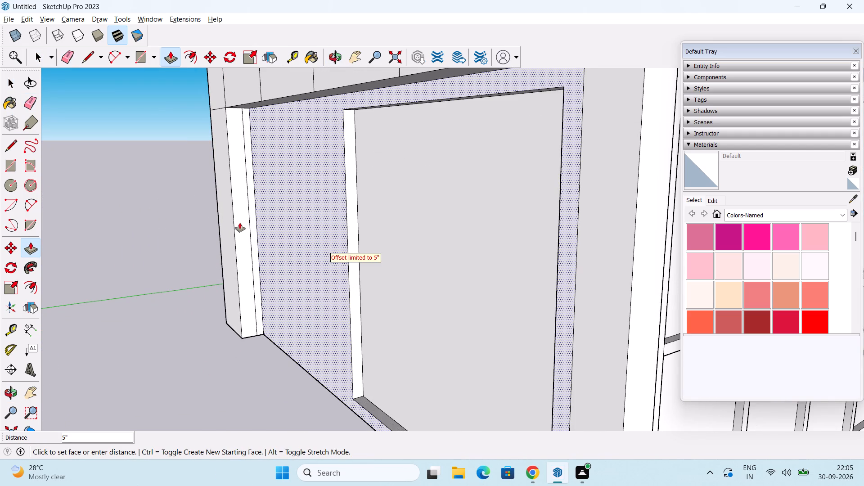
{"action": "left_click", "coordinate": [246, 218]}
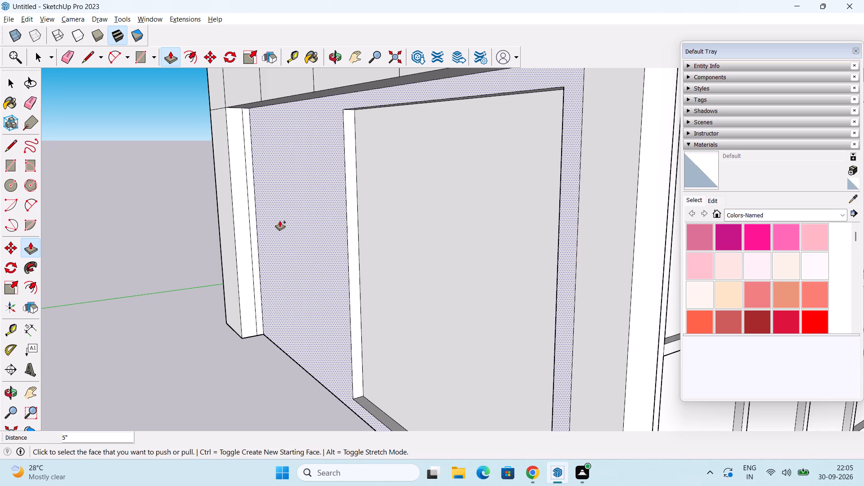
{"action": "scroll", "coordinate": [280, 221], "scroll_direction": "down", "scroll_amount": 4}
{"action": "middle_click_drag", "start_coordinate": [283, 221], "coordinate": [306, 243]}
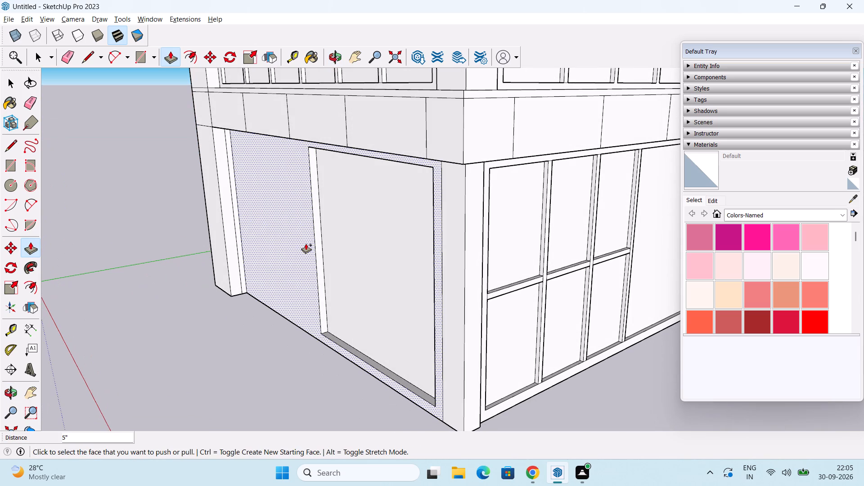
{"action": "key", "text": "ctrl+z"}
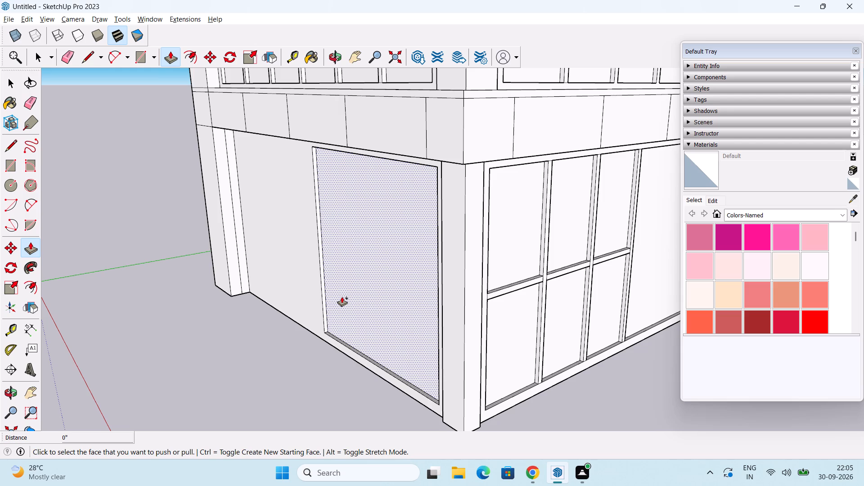
Draw a line from the recess's bottom corner across the frame (1'), the pillar's side (5") and the corner pillar's front (2' 8").
{"action": "scroll", "coordinate": [358, 328], "scroll_direction": "down", "scroll_amount": 1}
{"action": "middle_click_drag", "start_coordinate": [373, 350], "coordinate": [406, 293]}
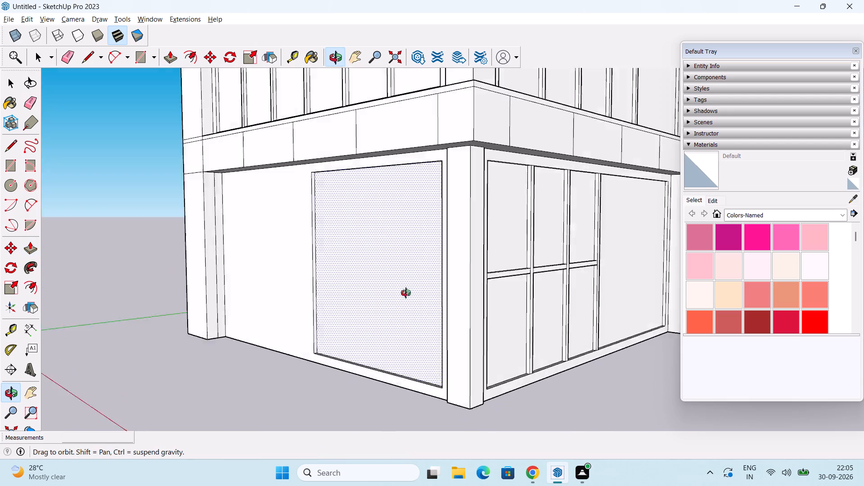
{"action": "middle_click_drag", "start_coordinate": [406, 293], "coordinate": [614, 309]}
{"action": "middle_click_drag", "start_coordinate": [519, 370], "coordinate": [535, 355]}
{"action": "key", "text": "space"}
{"action": "scroll", "coordinate": [543, 380], "scroll_direction": "up", "scroll_amount": 8}
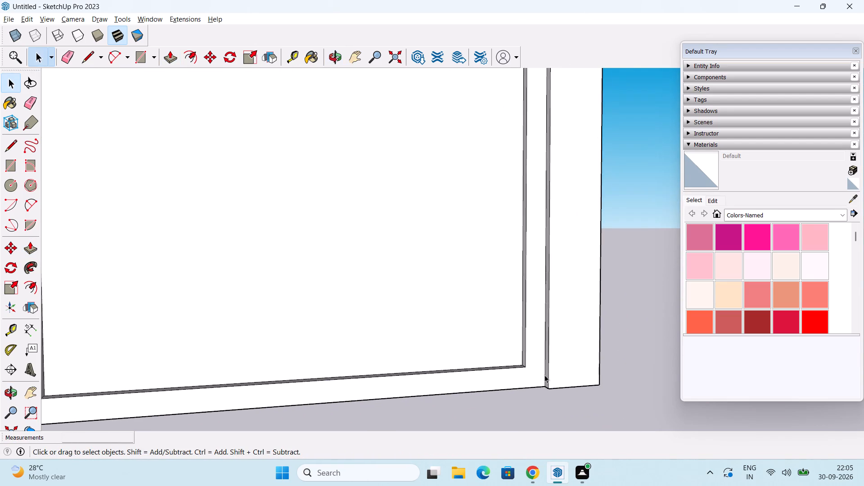
{"action": "middle_click_drag", "start_coordinate": [545, 374], "coordinate": [542, 406]}
{"action": "key", "text": "l"}
{"action": "scroll", "coordinate": [537, 392], "scroll_direction": "up", "scroll_amount": 4}
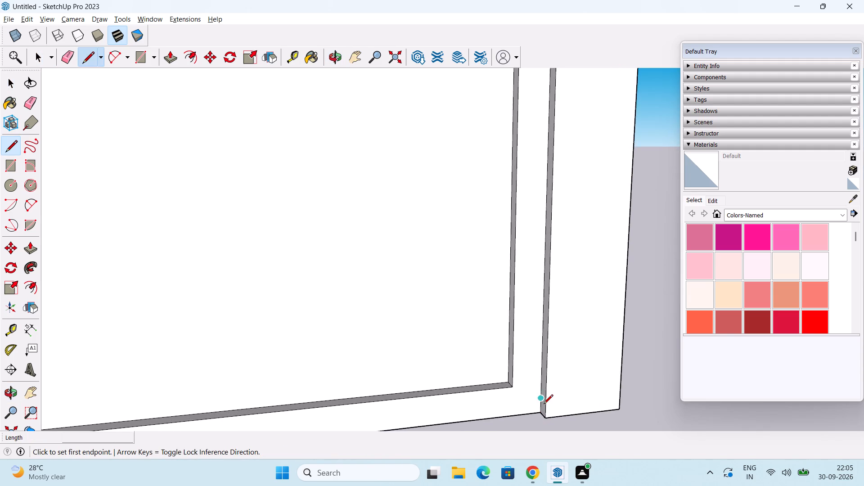
{"action": "scroll", "coordinate": [544, 405], "scroll_direction": "up", "scroll_amount": 2}
{"action": "left_click", "coordinate": [499, 382]}
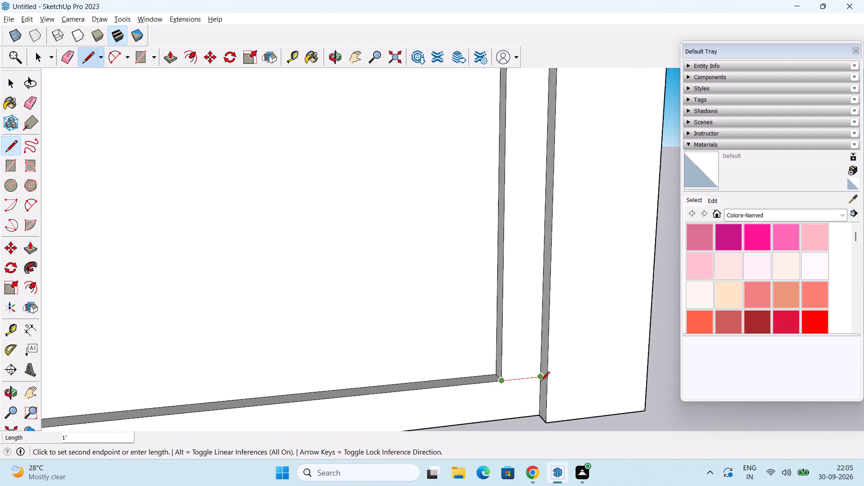
{"action": "left_click", "coordinate": [540, 382]}
{"action": "left_click", "coordinate": [541, 379]}
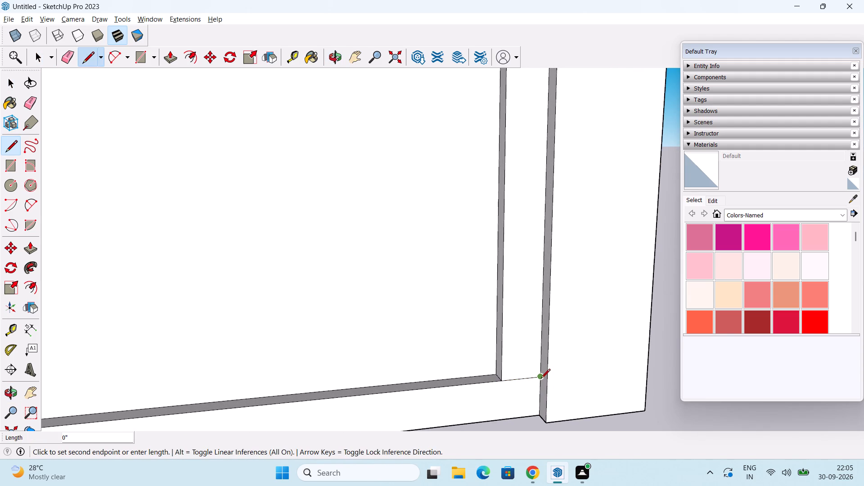
{"action": "left_click", "coordinate": [547, 385]}
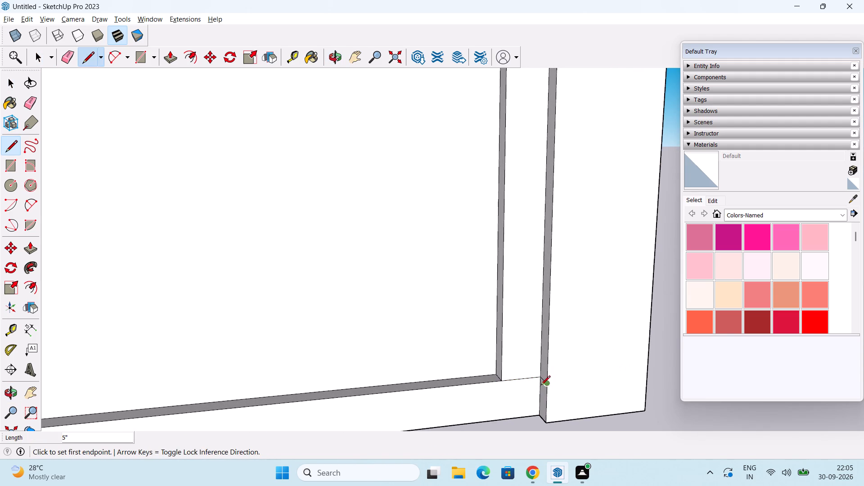
{"action": "left_click", "coordinate": [548, 385]}
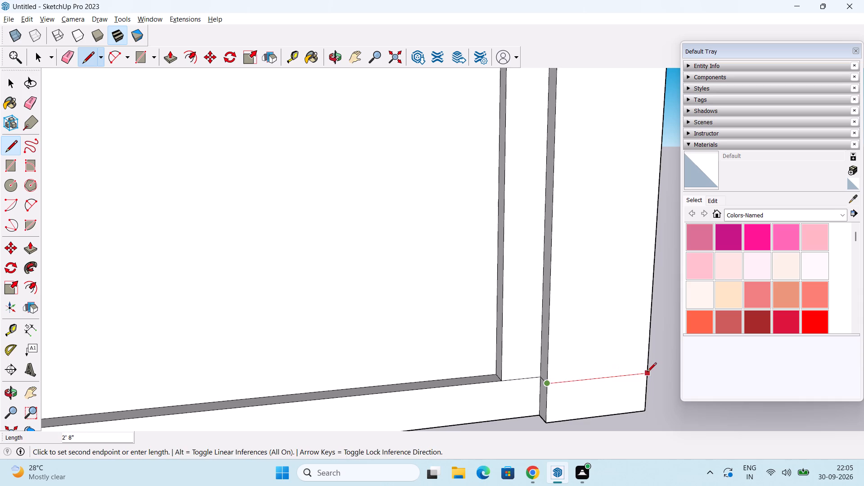
{"action": "left_click", "coordinate": [647, 373]}
{"action": "key", "text": "space"}
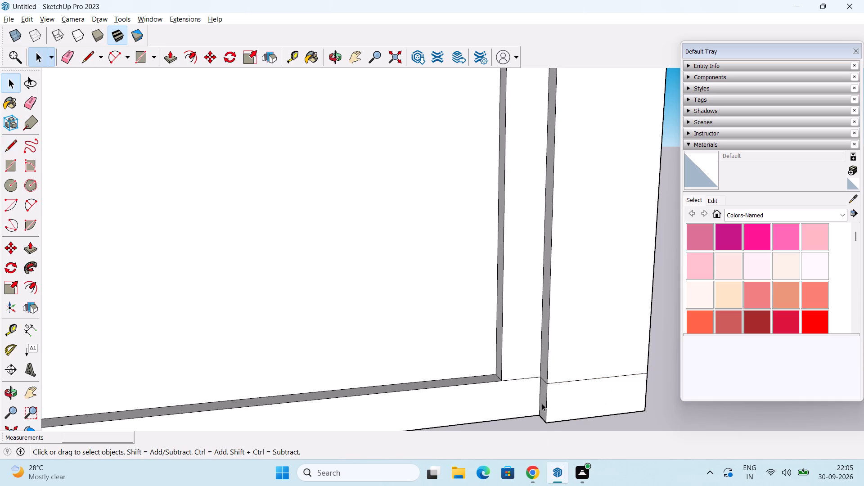
Draw a second line 2' 8" long across the corner pillar's front, halfway between the first line and the base.
{"action": "key", "text": "l"}
{"action": "left_click", "coordinate": [549, 400]}
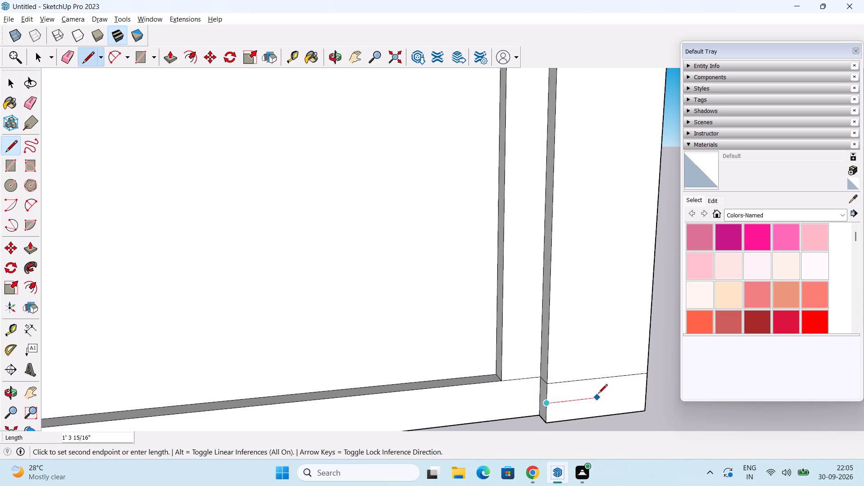
{"action": "left_click", "coordinate": [646, 389]}
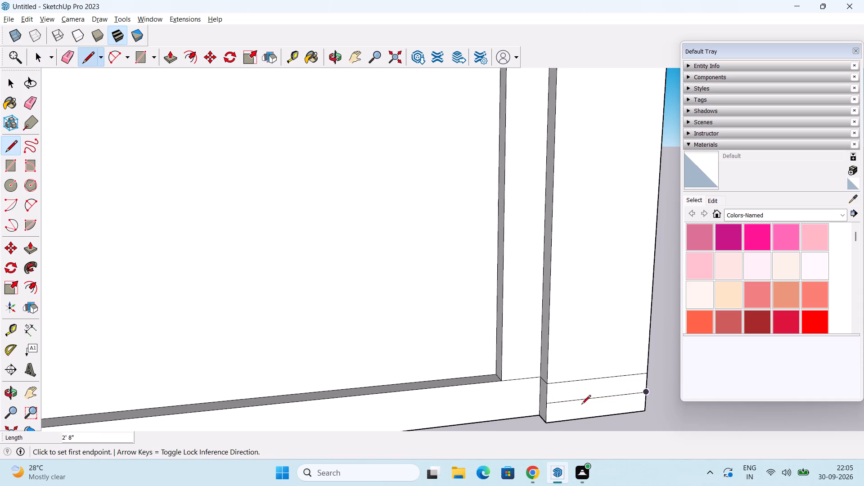
Draw a 5" line across the corner pillar's side, continuing the lower base line from its front.
{"action": "middle_click_drag", "start_coordinate": [560, 399], "coordinate": [641, 393]}
{"action": "scroll", "coordinate": [586, 393], "scroll_direction": "up", "scroll_amount": 5}
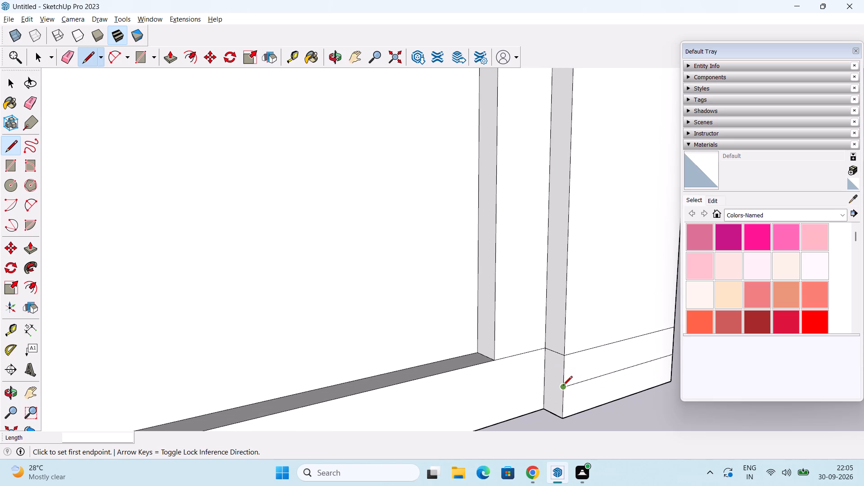
{"action": "left_click", "coordinate": [563, 386]}
{"action": "left_click", "coordinate": [545, 383]}
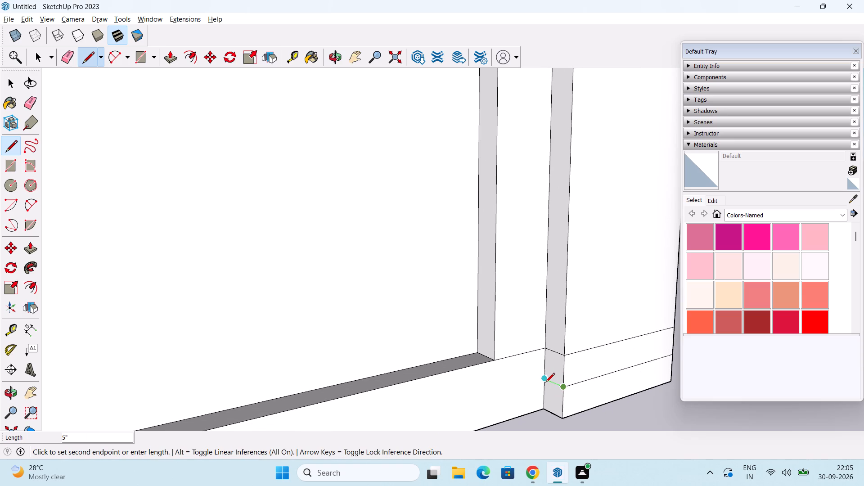
{"action": "key", "text": "space"}
Push/Pull the lowest section of the corner pillar's side 42' 2" along the recessed-panel wall up to the far pillar.
{"action": "scroll", "coordinate": [563, 375], "scroll_direction": "down", "scroll_amount": 7}
{"action": "scroll", "coordinate": [594, 410], "scroll_direction": "down", "scroll_amount": 3}
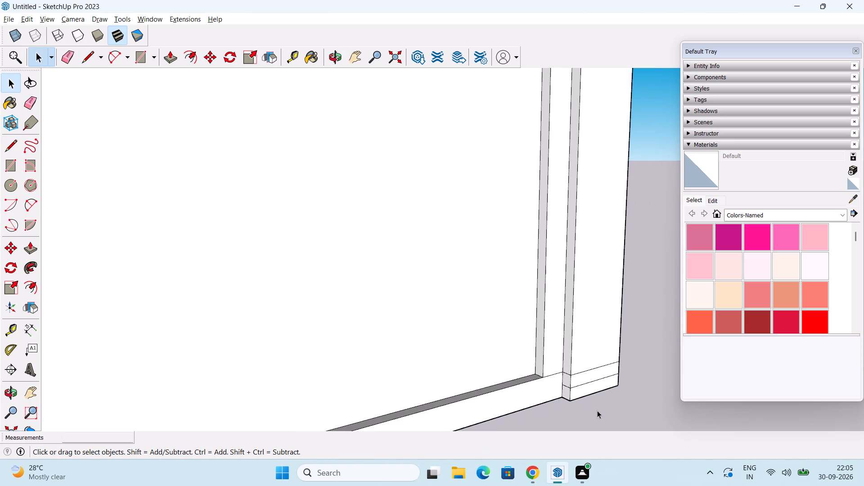
{"action": "scroll", "coordinate": [597, 410], "scroll_direction": "down", "scroll_amount": 7}
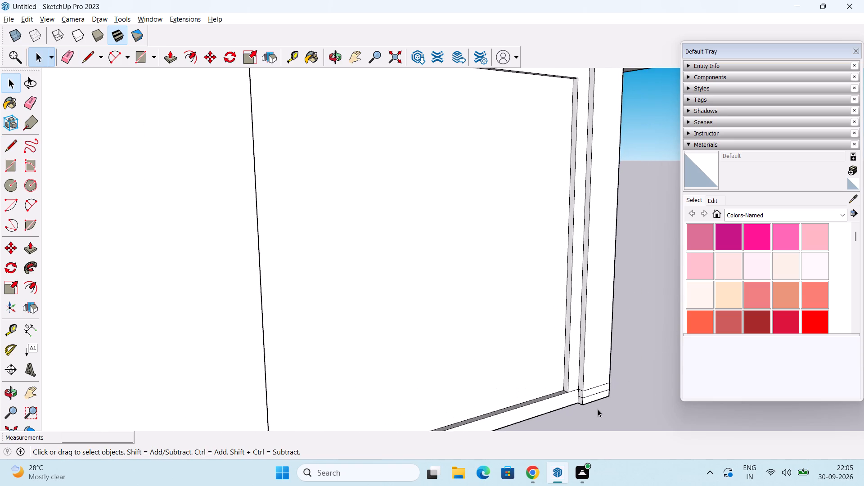
{"action": "scroll", "coordinate": [598, 409], "scroll_direction": "down", "scroll_amount": 2}
{"action": "middle_click_drag", "start_coordinate": [597, 409], "coordinate": [267, 395]}
{"action": "middle_click_drag", "start_coordinate": [307, 380], "coordinate": [345, 382]}
{"action": "middle_click_drag", "start_coordinate": [346, 381], "coordinate": [388, 321]}
{"action": "middle_click_drag", "start_coordinate": [382, 337], "coordinate": [516, 385]}
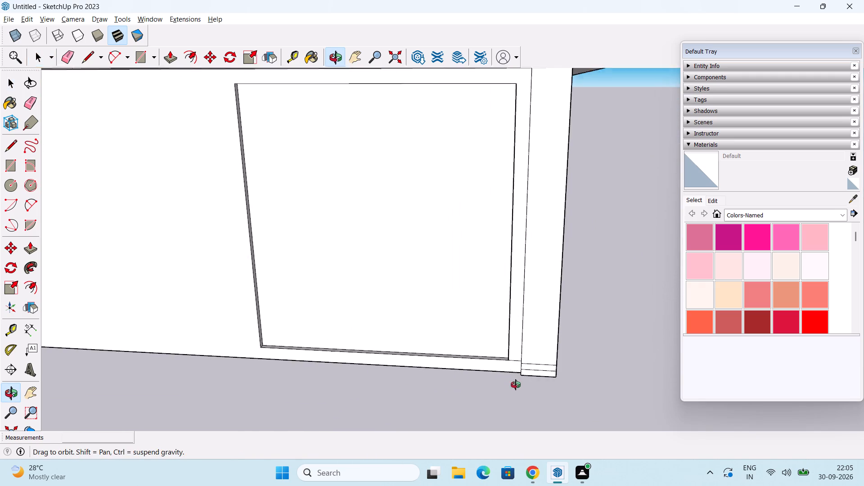
{"action": "middle_click_drag", "start_coordinate": [516, 385], "coordinate": [614, 420]}
{"action": "key", "text": "p"}
{"action": "scroll", "coordinate": [563, 357], "scroll_direction": "up", "scroll_amount": 5}
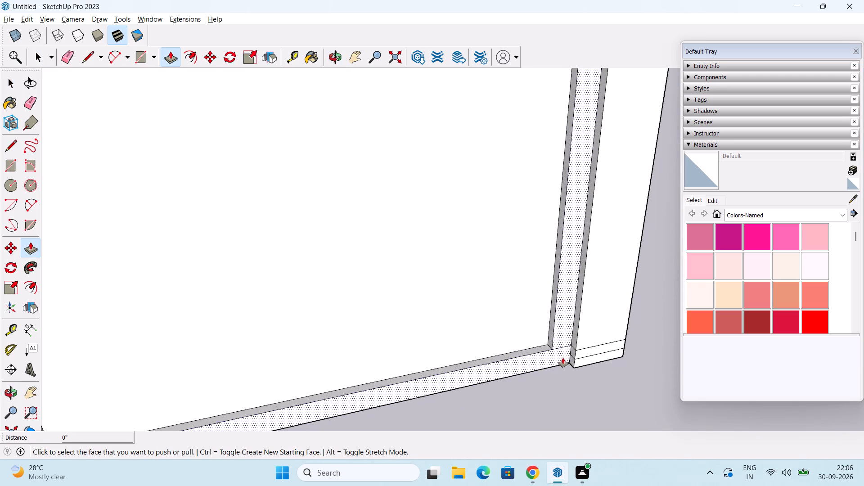
{"action": "scroll", "coordinate": [563, 358], "scroll_direction": "up", "scroll_amount": 4}
{"action": "left_click", "coordinate": [574, 364]}
{"action": "scroll", "coordinate": [462, 408], "scroll_direction": "down", "scroll_amount": 2}
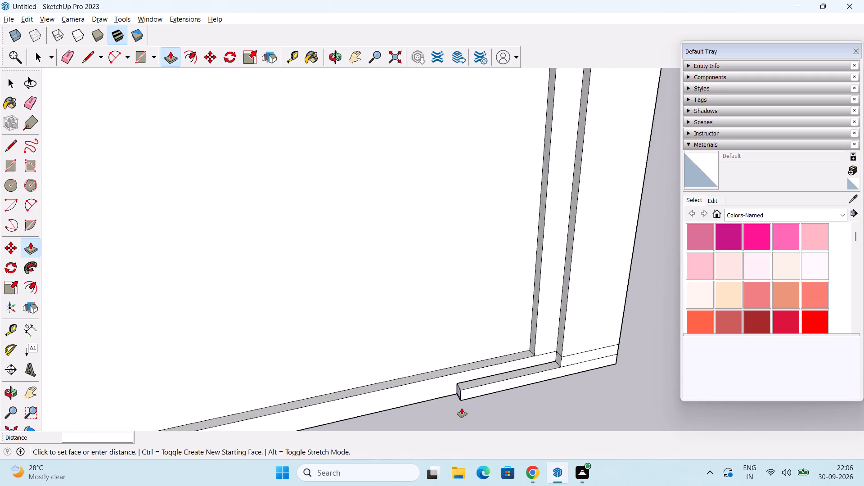
{"action": "scroll", "coordinate": [462, 408], "scroll_direction": "down", "scroll_amount": 3}
{"action": "middle_click_drag", "start_coordinate": [463, 408], "coordinate": [533, 261]}
{"action": "scroll", "coordinate": [533, 261], "scroll_direction": "down", "scroll_amount": 3}
{"action": "middle_click_drag", "start_coordinate": [527, 264], "coordinate": [256, 308]}
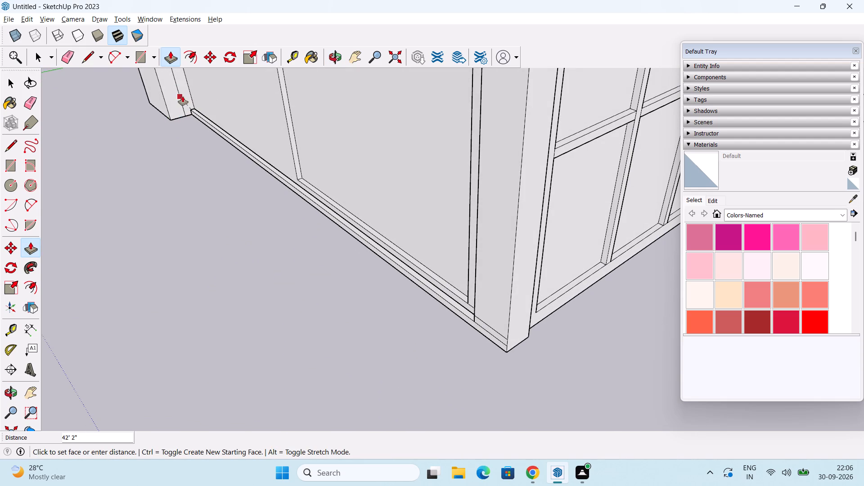
{"action": "scroll", "coordinate": [171, 95], "scroll_direction": "up", "scroll_amount": 2}
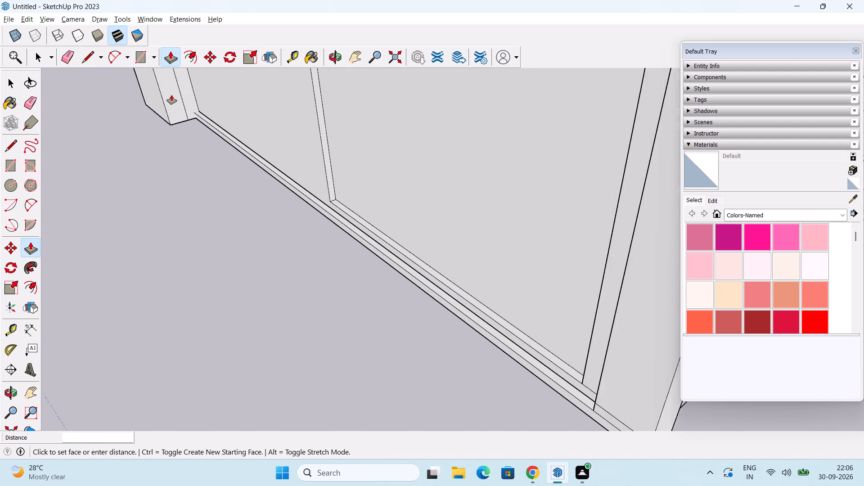
{"action": "scroll", "coordinate": [171, 95], "scroll_direction": "up", "scroll_amount": 2}
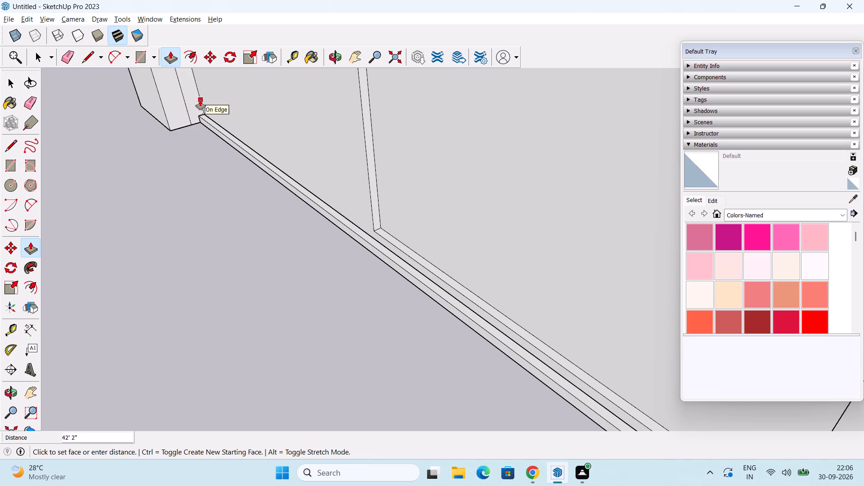
{"action": "left_click", "coordinate": [200, 100]}
Continue the lower base line around the corner, about 1' 10 5/8" across the pillar's face on the barred-window side.
{"action": "scroll", "coordinate": [221, 135], "scroll_direction": "down", "scroll_amount": 4}
{"action": "scroll", "coordinate": [270, 223], "scroll_direction": "down", "scroll_amount": 3}
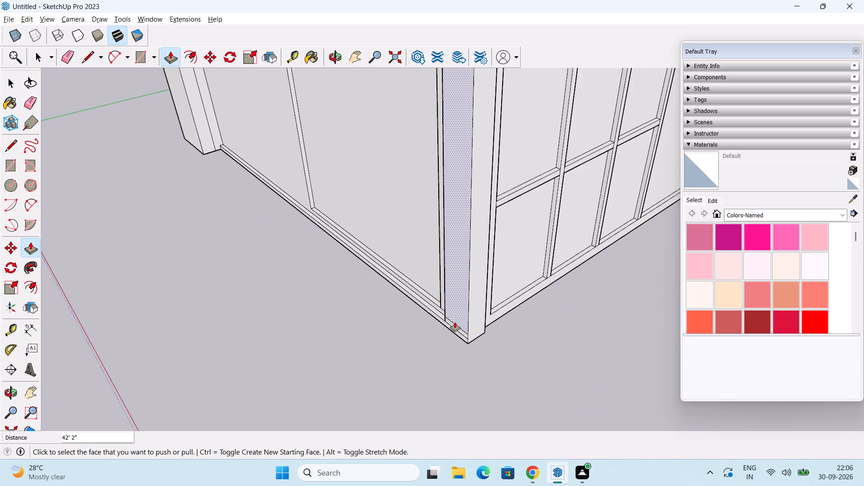
{"action": "scroll", "coordinate": [457, 322], "scroll_direction": "up", "scroll_amount": 3}
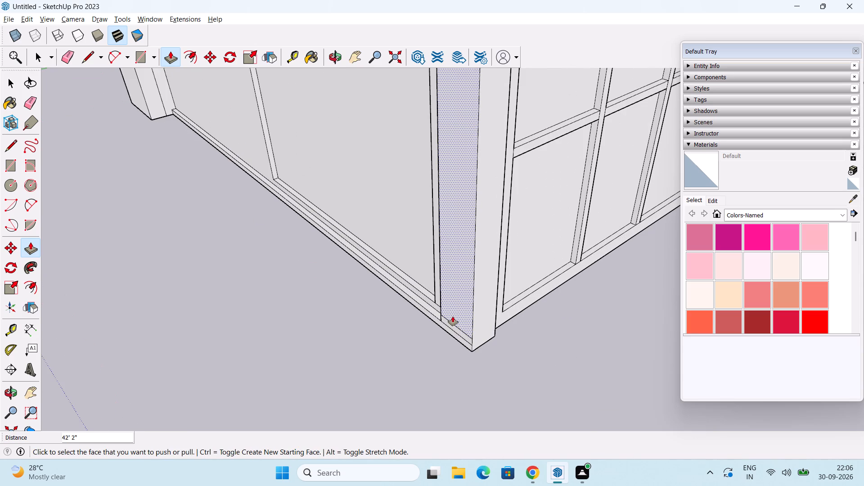
{"action": "middle_click_drag", "start_coordinate": [441, 358], "coordinate": [387, 343]}
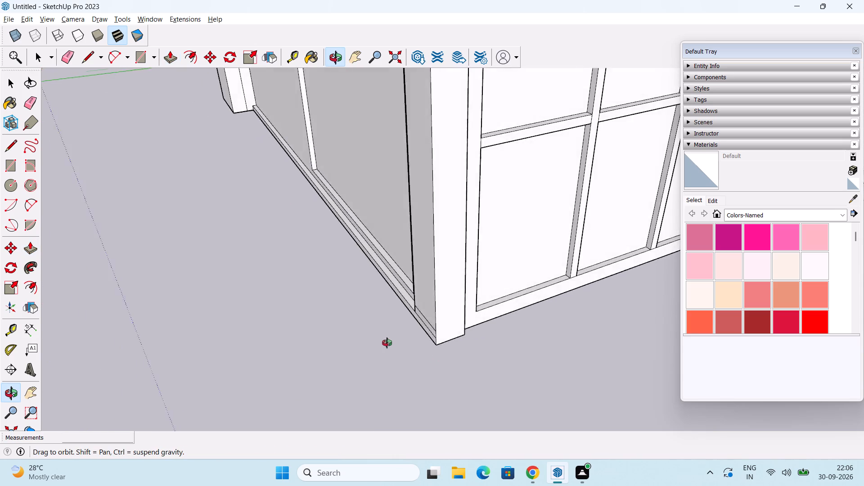
{"action": "middle_click_drag", "start_coordinate": [387, 343], "coordinate": [283, 344]}
{"action": "middle_click_drag", "start_coordinate": [355, 343], "coordinate": [534, 337]}
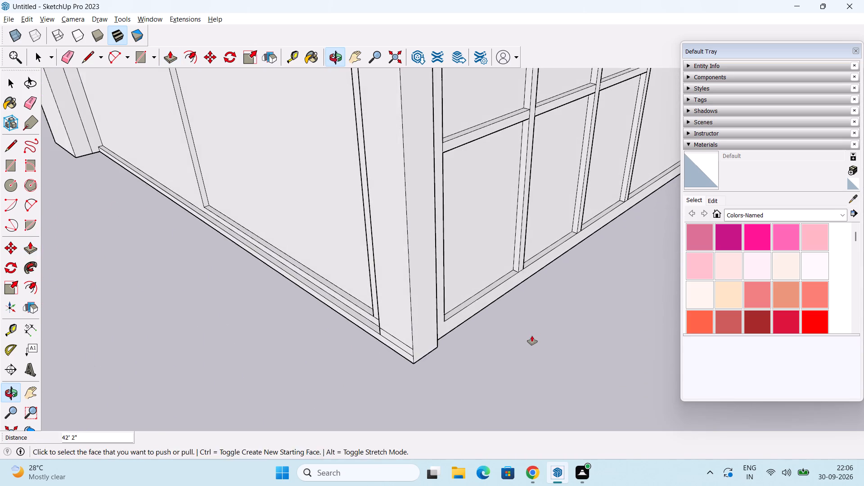
{"action": "scroll", "coordinate": [531, 335], "scroll_direction": "down", "scroll_amount": 3}
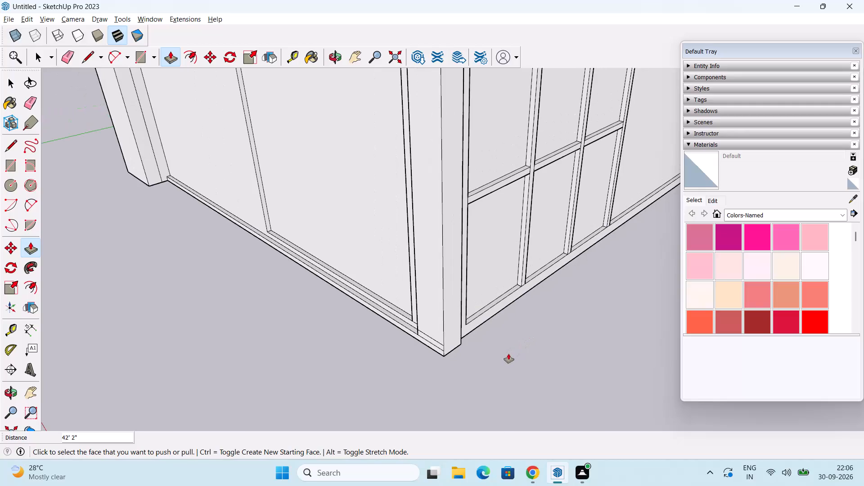
{"action": "middle_click_drag", "start_coordinate": [521, 345], "coordinate": [429, 385]}
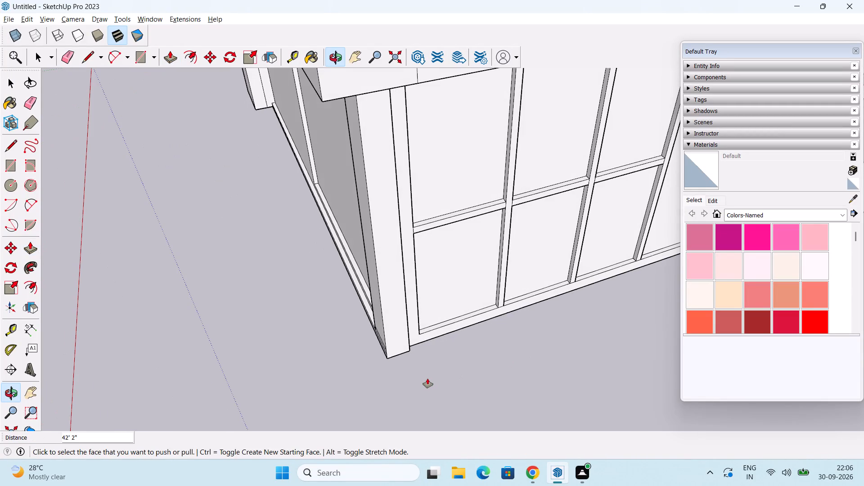
{"action": "left_click", "coordinate": [427, 378]}
{"action": "key", "text": "space"}
{"action": "scroll", "coordinate": [400, 379], "scroll_direction": "up", "scroll_amount": 5}
{"action": "middle_click_drag", "start_coordinate": [399, 375], "coordinate": [595, 252]}
{"action": "scroll", "coordinate": [399, 374], "scroll_direction": "up", "scroll_amount": 1}
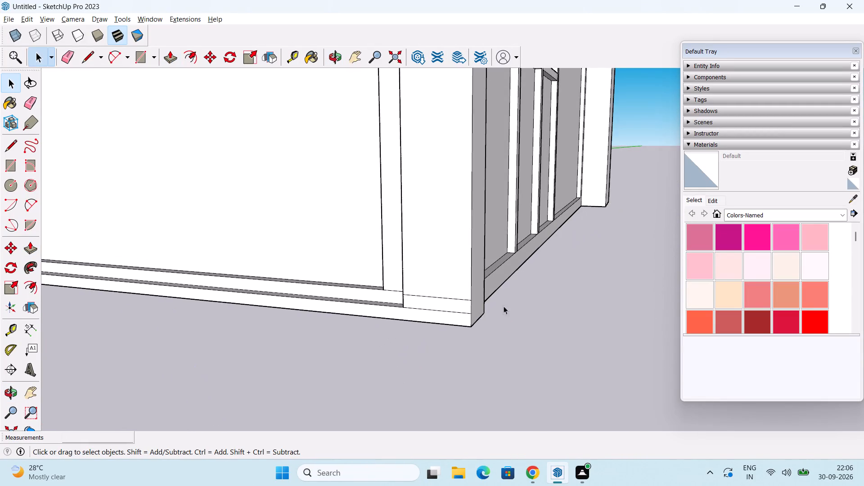
{"action": "scroll", "coordinate": [484, 315], "scroll_direction": "up", "scroll_amount": 3}
{"action": "key", "text": "l"}
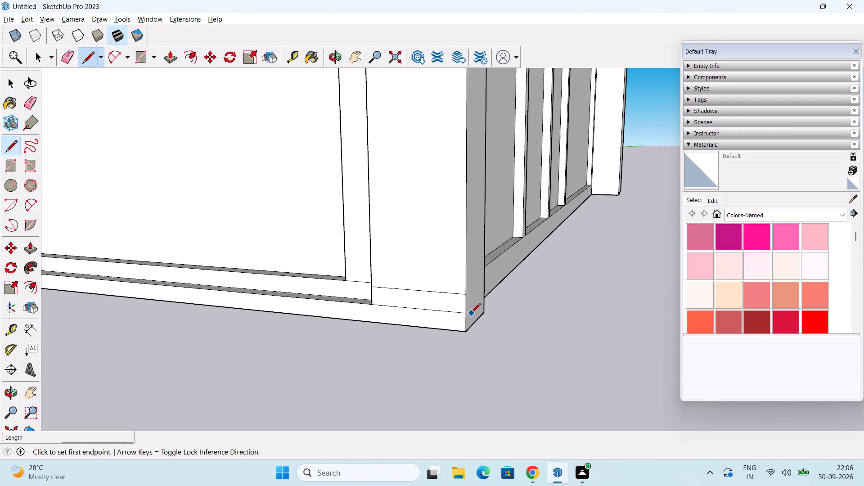
{"action": "left_click", "coordinate": [468, 314]}
{"action": "middle_click_drag", "start_coordinate": [487, 298], "coordinate": [398, 298]}
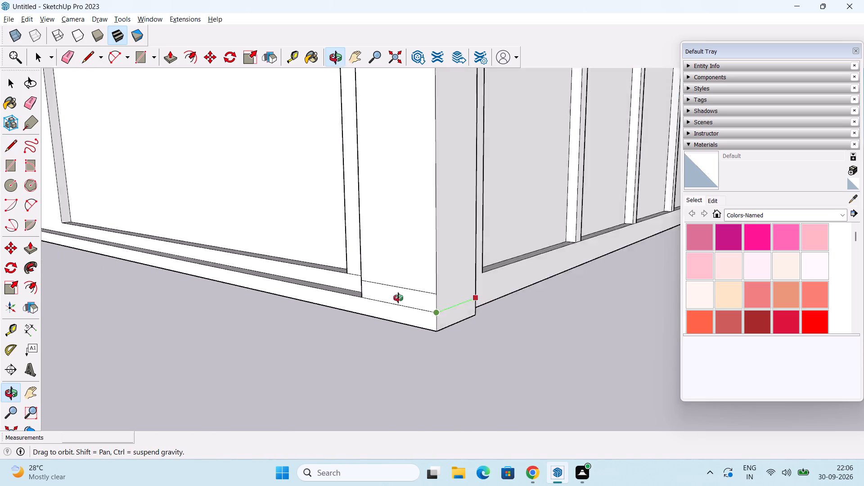
{"action": "middle_click_drag", "start_coordinate": [398, 298], "coordinate": [178, 290]}
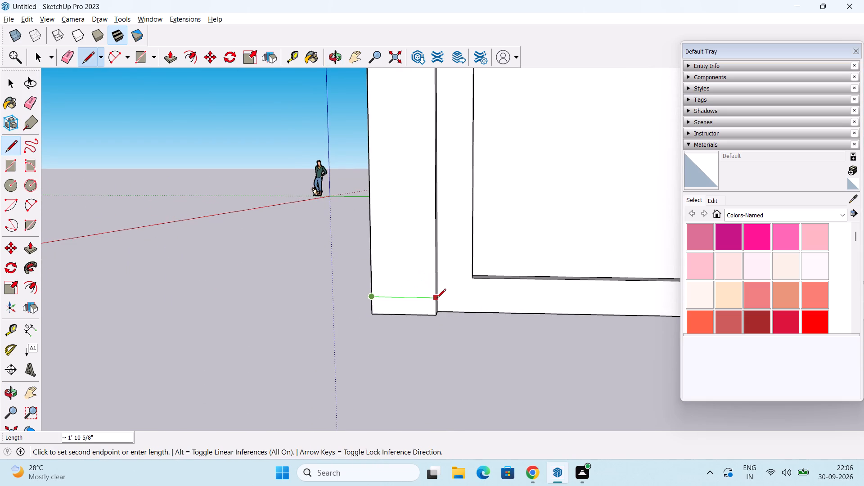
{"action": "left_click", "coordinate": [436, 299]}
Draw a 5" line from the end of that base line across the pillar's side facing the barred window.
{"action": "middle_click_drag", "start_coordinate": [433, 298], "coordinate": [249, 298]}
{"action": "scroll", "coordinate": [423, 293], "scroll_direction": "up", "scroll_amount": 4}
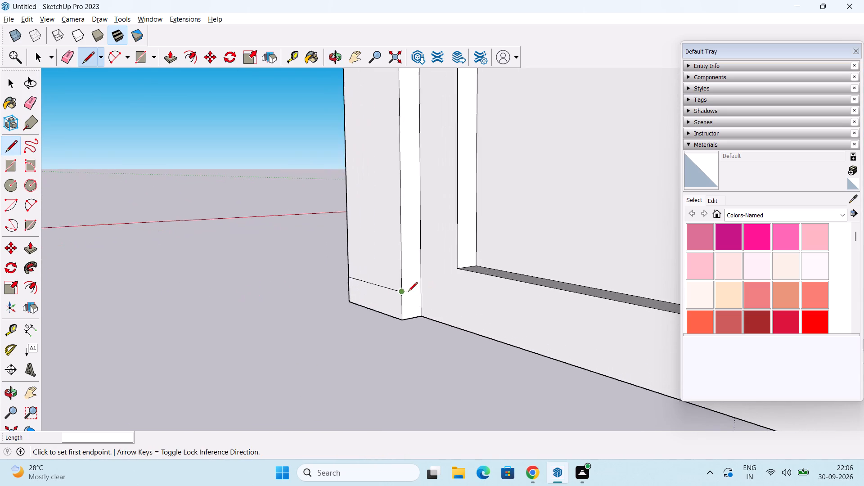
{"action": "scroll", "coordinate": [408, 292], "scroll_direction": "up", "scroll_amount": 4}
{"action": "left_click", "coordinate": [399, 292]}
{"action": "left_click", "coordinate": [426, 292]}
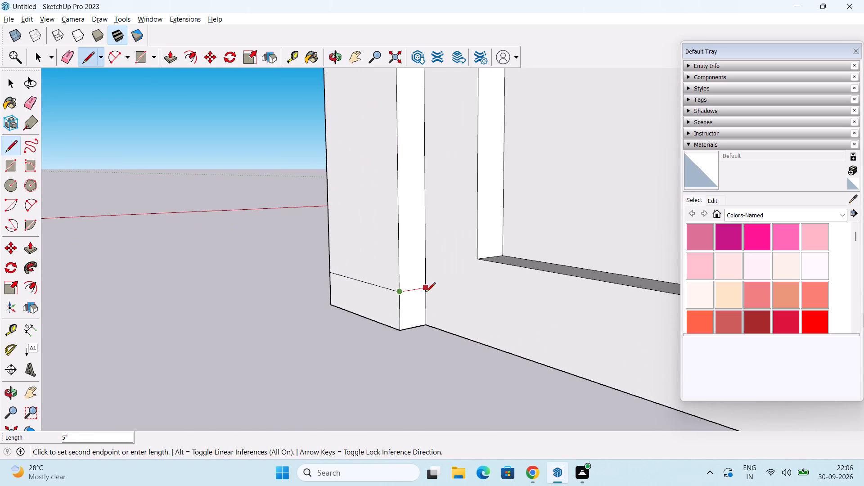
{"action": "key", "text": "space"}
Push/Pull the base section of that pillar side 22' along the wall to the outer edge of the barred window's end post.
{"action": "type", "text": "P"}
{"action": "left_click", "coordinate": [416, 300]}
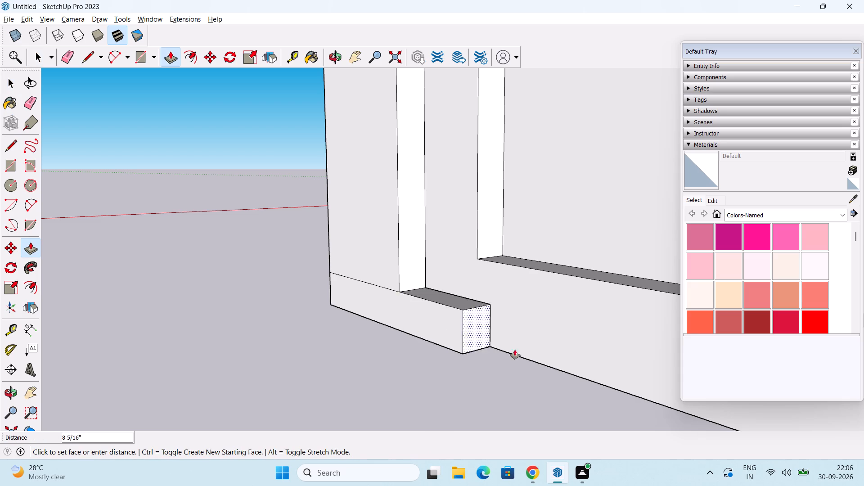
{"action": "scroll", "coordinate": [554, 356], "scroll_direction": "down", "scroll_amount": 12}
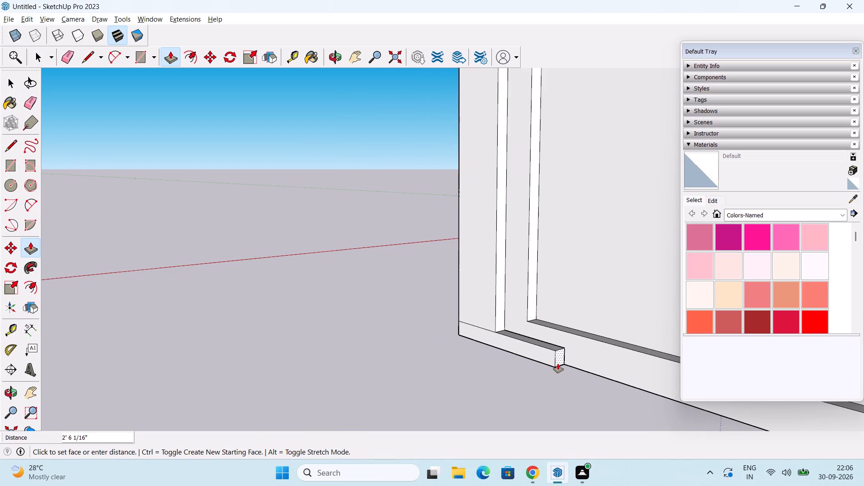
{"action": "scroll", "coordinate": [558, 364], "scroll_direction": "down", "scroll_amount": 6}
{"action": "middle_click_drag", "start_coordinate": [681, 401], "coordinate": [366, 329], "text": "shift"}
{"action": "middle_click_drag", "start_coordinate": [643, 397], "coordinate": [418, 362]}
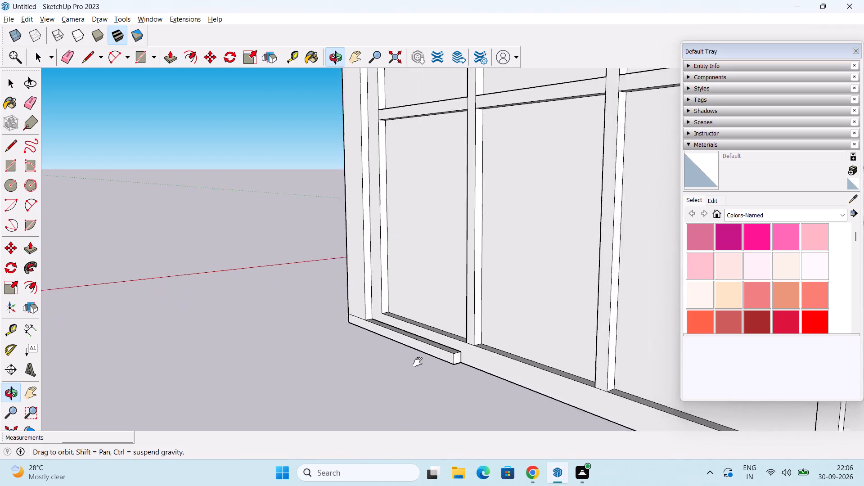
{"action": "middle_click_drag", "start_coordinate": [418, 362], "coordinate": [360, 352]}
{"action": "scroll", "coordinate": [412, 351], "scroll_direction": "down", "scroll_amount": 6}
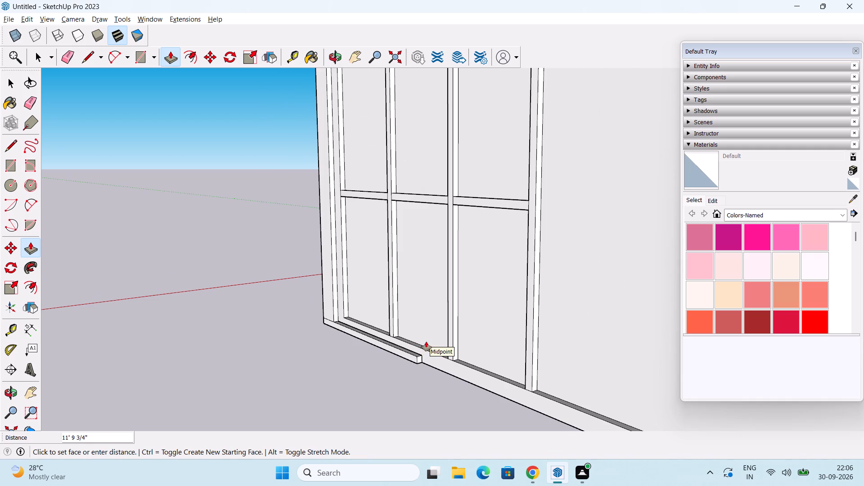
{"action": "middle_click_drag", "start_coordinate": [428, 337], "coordinate": [567, 378]}
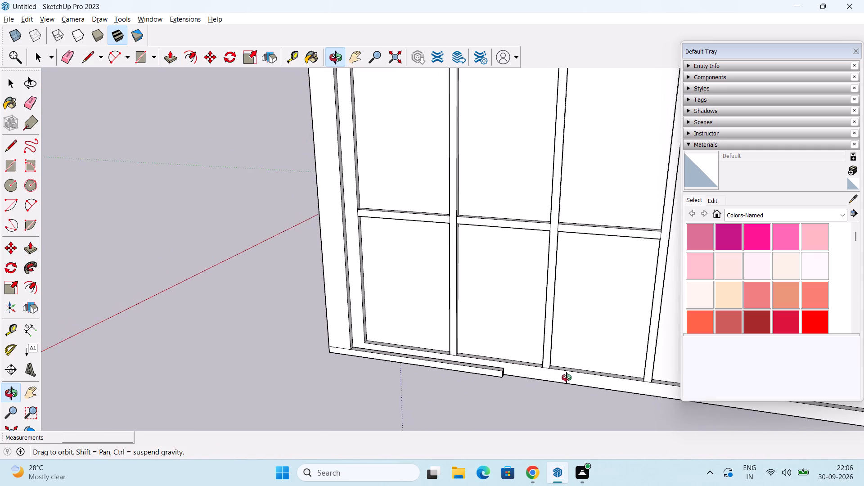
{"action": "middle_click_drag", "start_coordinate": [567, 378], "coordinate": [569, 372]}
{"action": "middle_click_drag", "start_coordinate": [580, 364], "coordinate": [423, 342]}
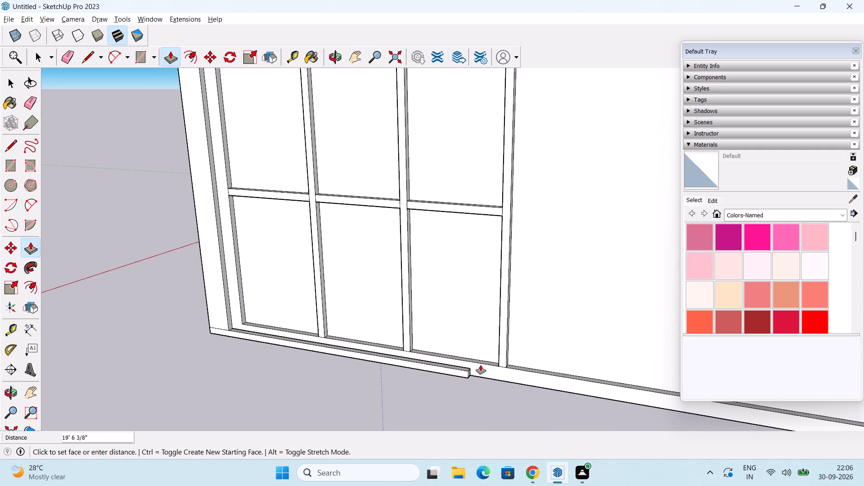
{"action": "left_click", "coordinate": [505, 360]}
Draw vertical lines from both bottom corners of the window's end post down to the base strip, 6" long.
{"action": "middle_click_drag", "start_coordinate": [501, 380], "coordinate": [482, 388]}
{"action": "scroll", "coordinate": [482, 380], "scroll_direction": "up", "scroll_amount": 9}
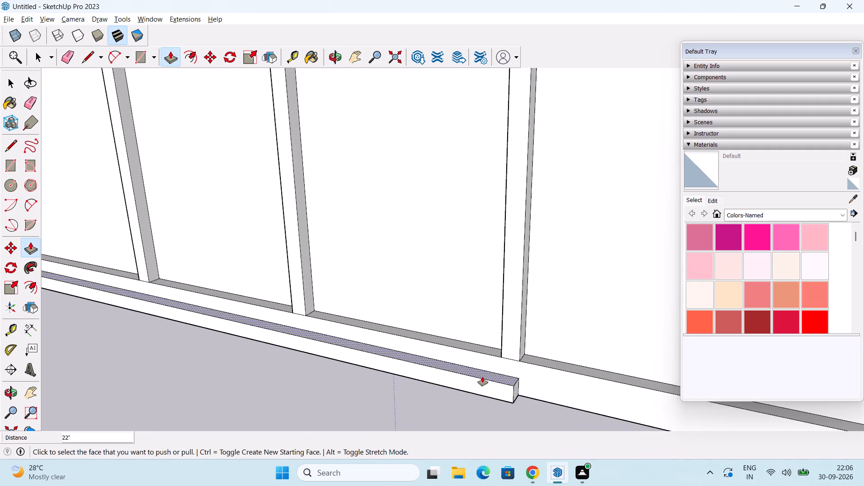
{"action": "middle_click_drag", "start_coordinate": [483, 376], "coordinate": [478, 391]}
{"action": "key", "text": "space"}
{"action": "scroll", "coordinate": [500, 367], "scroll_direction": "up", "scroll_amount": 3}
{"action": "middle_click_drag", "start_coordinate": [493, 386], "coordinate": [464, 408]}
{"action": "middle_click_drag", "start_coordinate": [470, 405], "coordinate": [526, 413]}
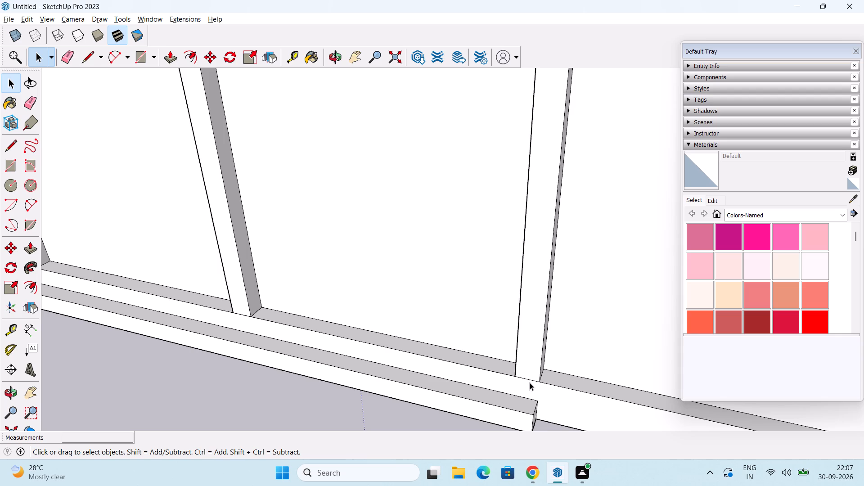
{"action": "key", "text": "l"}
{"action": "left_click", "coordinate": [514, 377]}
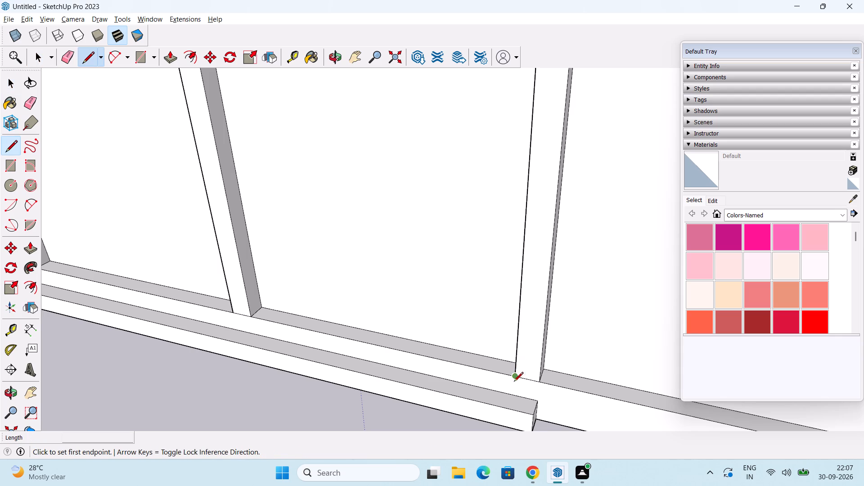
{"action": "left_click", "coordinate": [513, 396]}
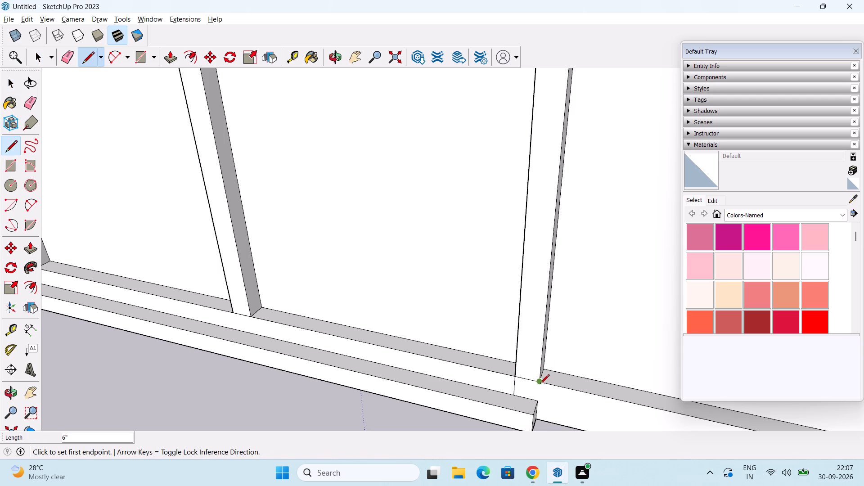
{"action": "left_click", "coordinate": [540, 384]}
{"action": "left_click", "coordinate": [535, 403]}
{"action": "key", "text": "space"}
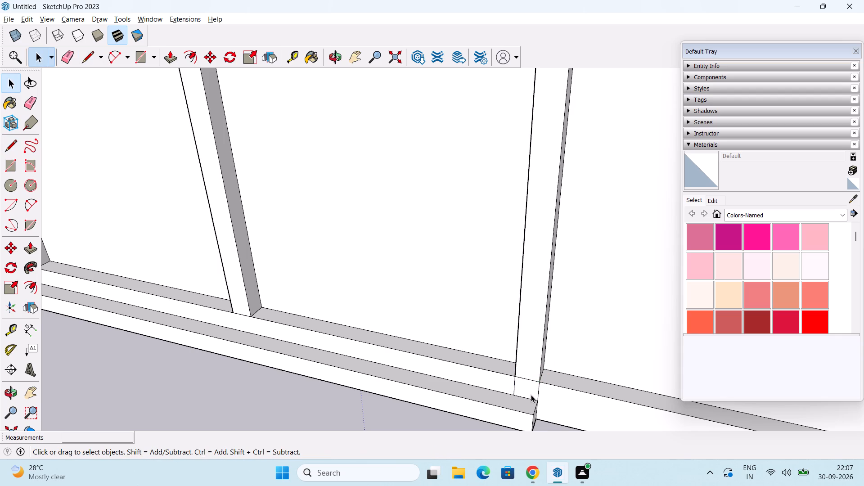
Erase the edge separating the barred window's end post from the section outlined below it.
{"action": "key", "text": "e"}
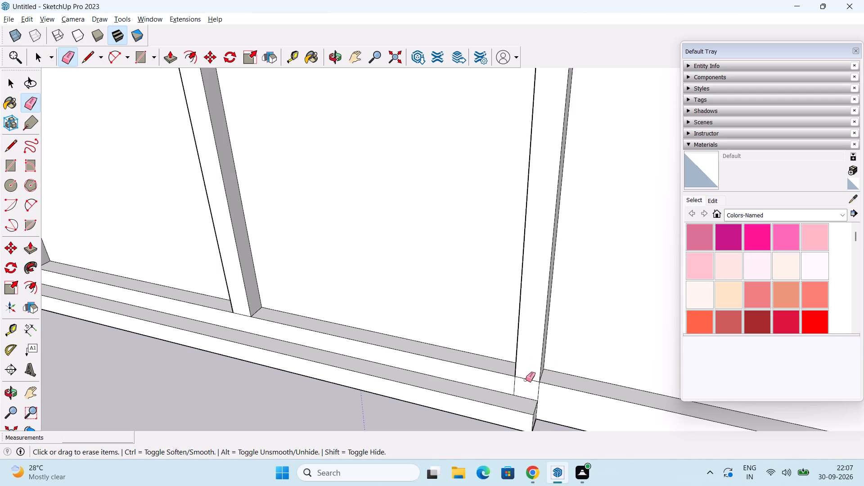
{"action": "left_click", "coordinate": [529, 378]}
Push/Pull the end post's front face 5" outward, flush with the front of the base strip.
{"action": "scroll", "coordinate": [529, 378], "scroll_direction": "down", "scroll_amount": 11}
{"action": "scroll", "coordinate": [537, 341], "scroll_direction": "down", "scroll_amount": 4}
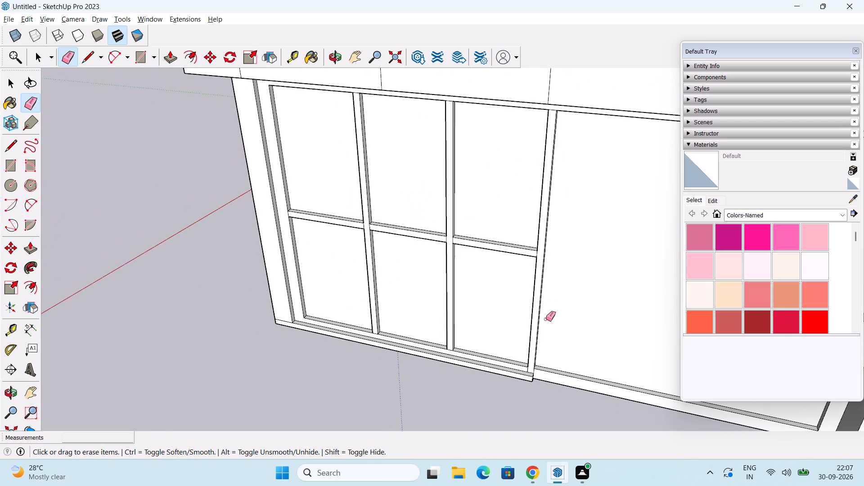
{"action": "key", "text": "space"}
{"action": "key", "text": "p"}
{"action": "left_click", "coordinate": [541, 263]}
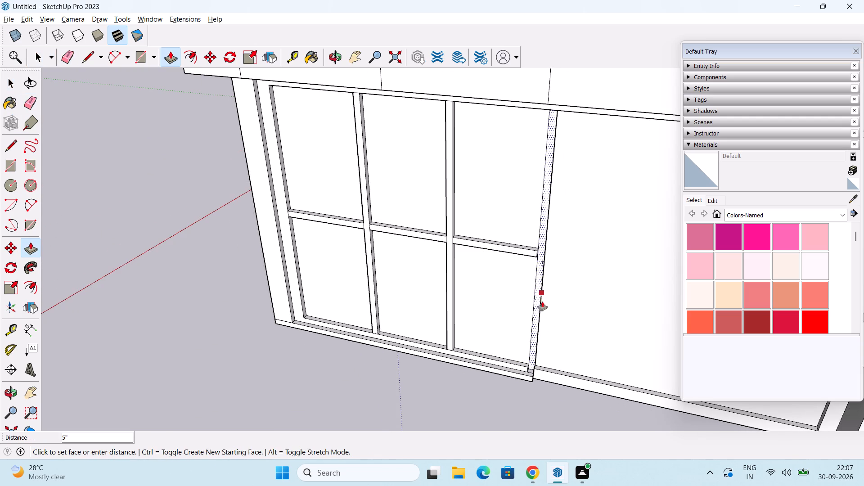
{"action": "middle_click_drag", "start_coordinate": [535, 365], "coordinate": [648, 290]}
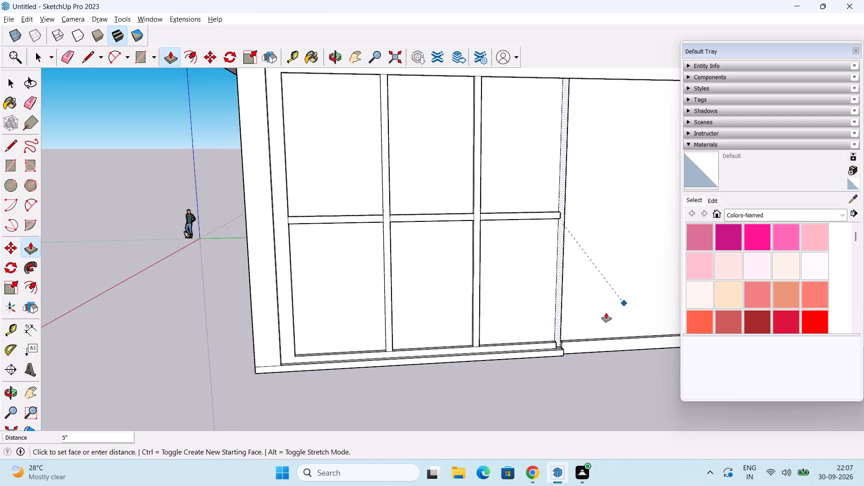
{"action": "left_click", "coordinate": [528, 356]}
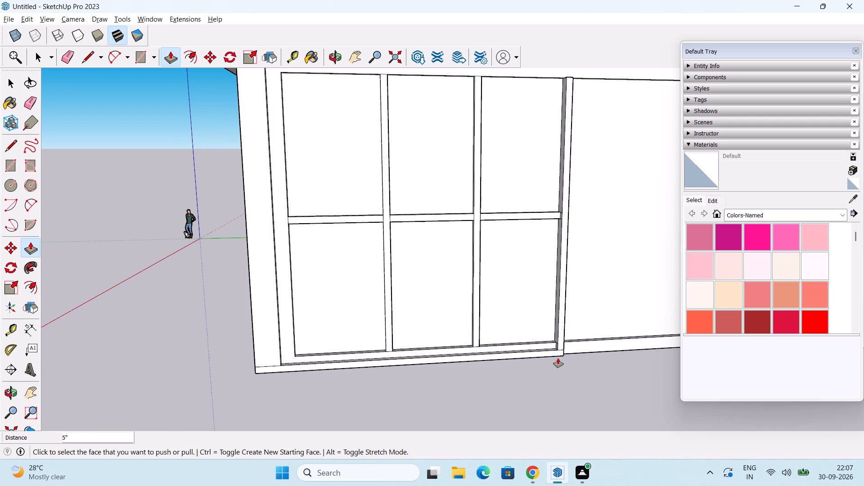
Erase the leftover edges at the foot of the end post, on its inner side and where it meets the base strip.
{"action": "scroll", "coordinate": [560, 347], "scroll_direction": "up", "scroll_amount": 14}
{"action": "middle_click_drag", "start_coordinate": [560, 355], "coordinate": [603, 357]}
{"action": "key", "text": "space"}
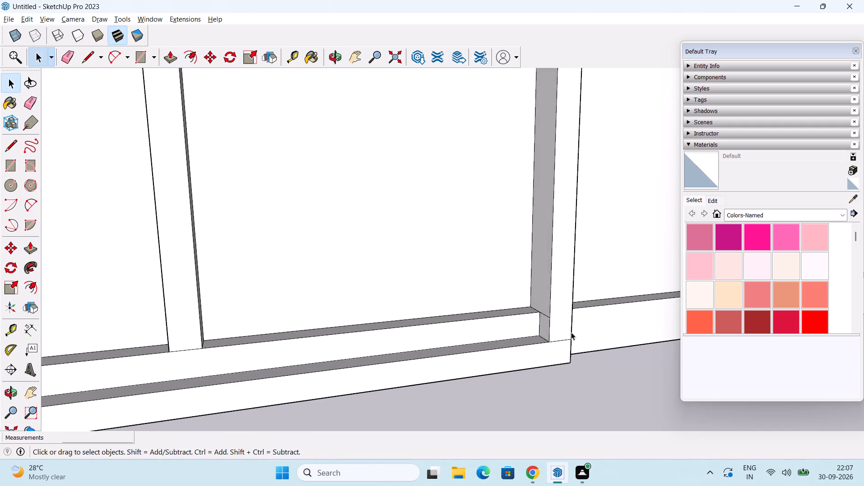
{"action": "key", "text": "e"}
{"action": "scroll", "coordinate": [535, 320], "scroll_direction": "up", "scroll_amount": 6}
{"action": "left_click", "coordinate": [547, 312]}
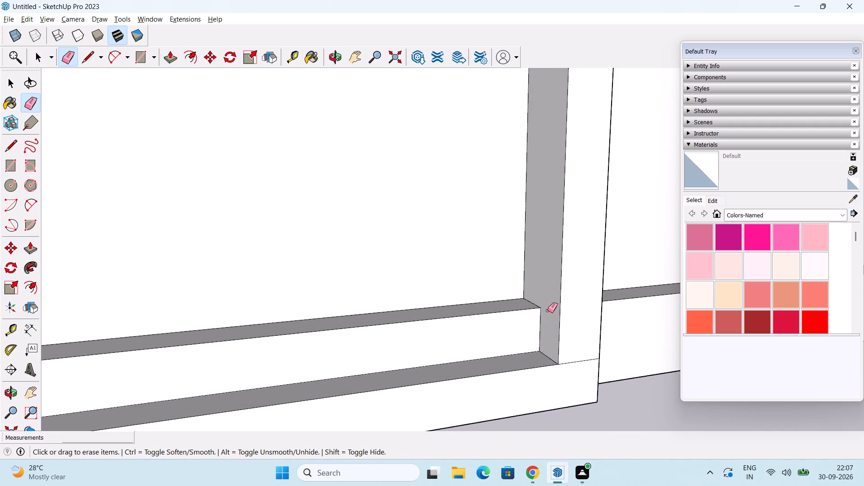
{"action": "scroll", "coordinate": [548, 310], "scroll_direction": "down", "scroll_amount": 12}
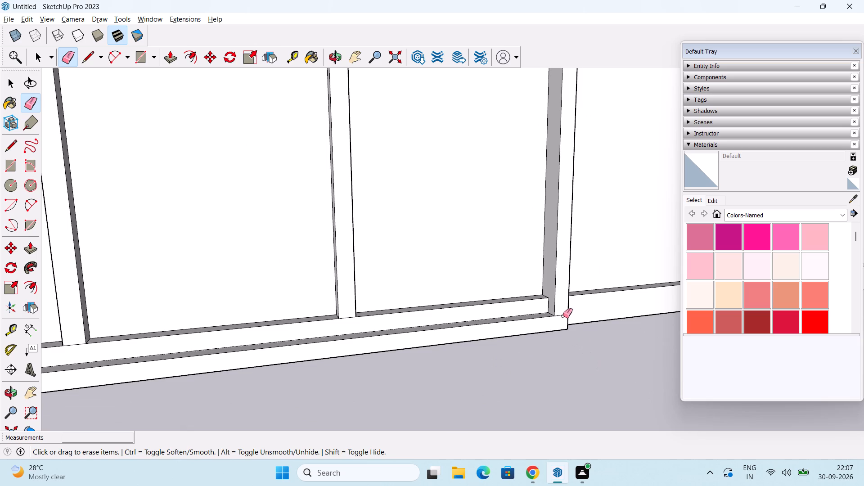
{"action": "left_click", "coordinate": [563, 316]}
Erase the leftover base lines across both faces of the corner pillar.
{"action": "scroll", "coordinate": [483, 343], "scroll_direction": "down", "scroll_amount": 10}
{"action": "middle_click_drag", "start_coordinate": [466, 367], "coordinate": [446, 361]}
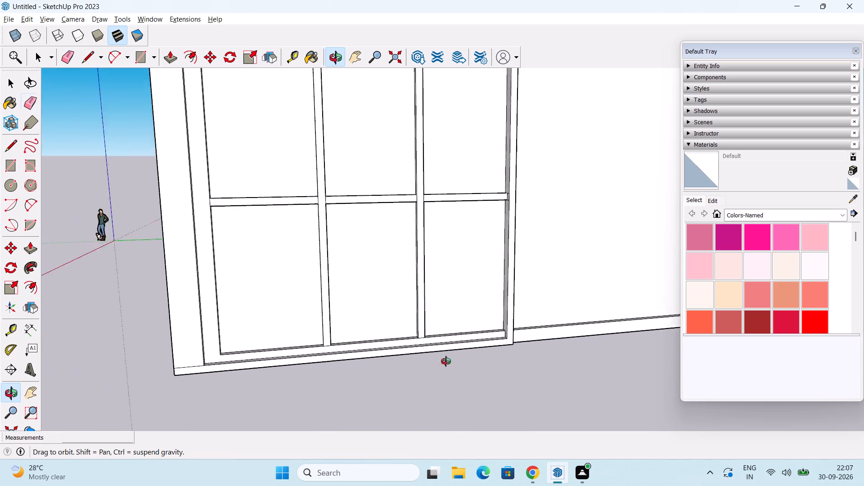
{"action": "middle_click_drag", "start_coordinate": [446, 361], "coordinate": [345, 371]}
{"action": "scroll", "coordinate": [264, 366], "scroll_direction": "up", "scroll_amount": 5}
{"action": "left_click", "coordinate": [192, 319]}
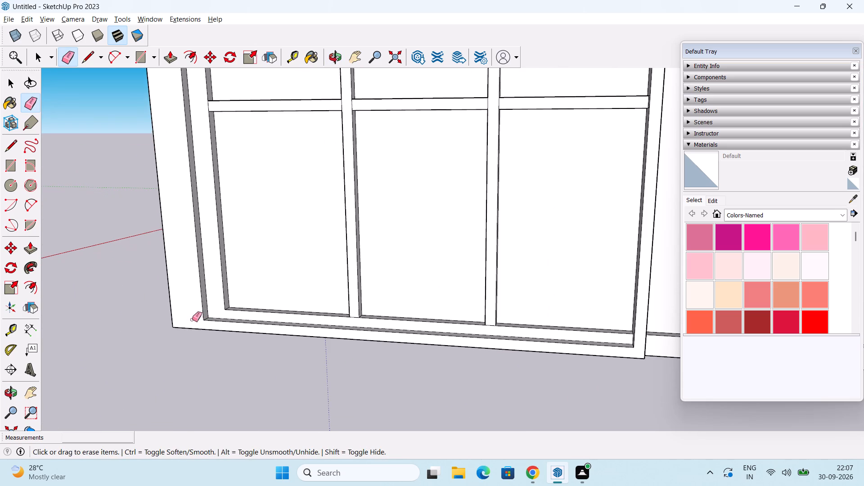
{"action": "middle_click_drag", "start_coordinate": [176, 333], "coordinate": [534, 342]}
{"action": "middle_click_drag", "start_coordinate": [516, 367], "coordinate": [498, 220], "text": "shift"}
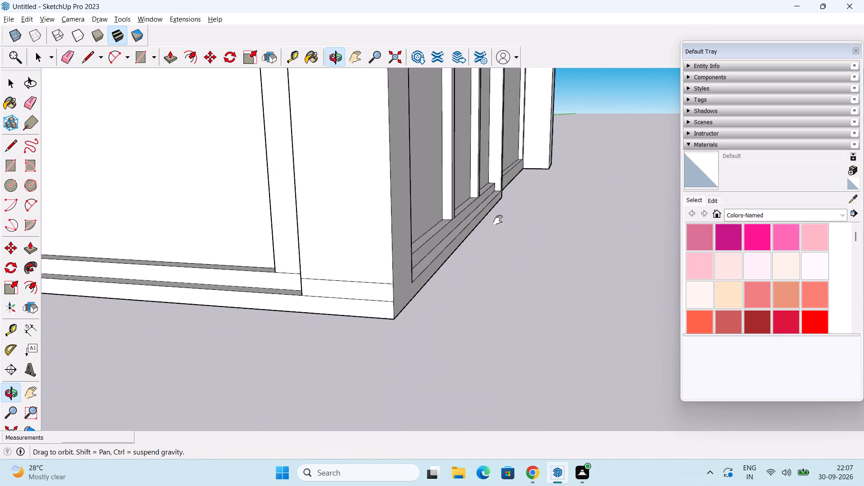
{"action": "middle_click_drag", "start_coordinate": [498, 220], "coordinate": [498, 212], "text": "shift"}
{"action": "scroll", "coordinate": [396, 291], "scroll_direction": "up", "scroll_amount": 2}
{"action": "left_click", "coordinate": [378, 238]}
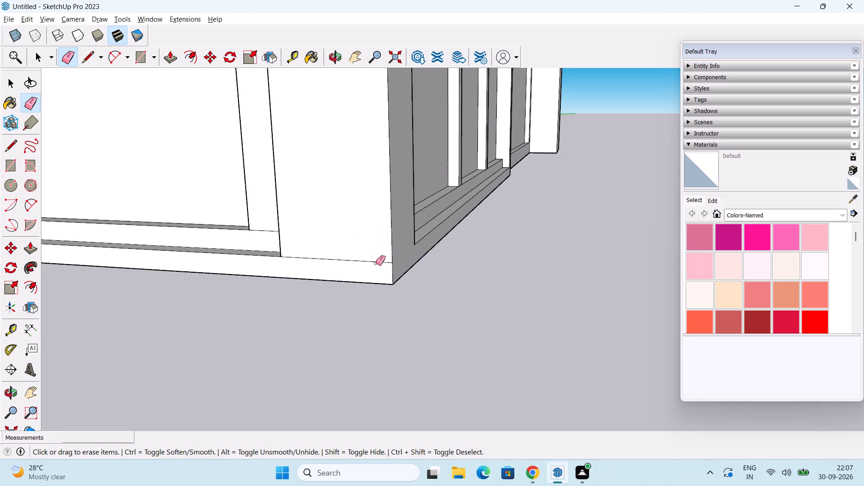
{"action": "left_click", "coordinate": [380, 261]}
Erase the leftover edges at the lower corner of the recessed panel's frame, beside the corner pillar.
{"action": "middle_click_drag", "start_coordinate": [298, 303], "coordinate": [441, 302]}
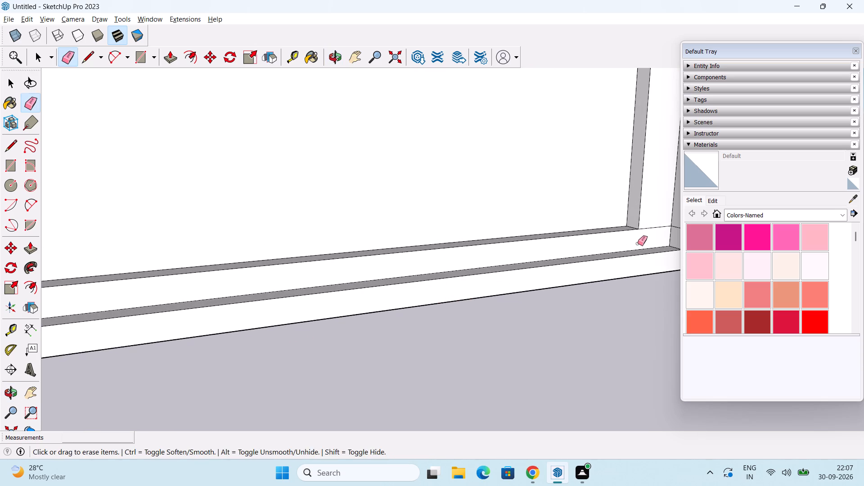
{"action": "middle_click_drag", "start_coordinate": [637, 243], "coordinate": [497, 238]}
{"action": "middle_click_drag", "start_coordinate": [503, 236], "coordinate": [535, 273]}
{"action": "scroll", "coordinate": [557, 251], "scroll_direction": "up", "scroll_amount": 3}
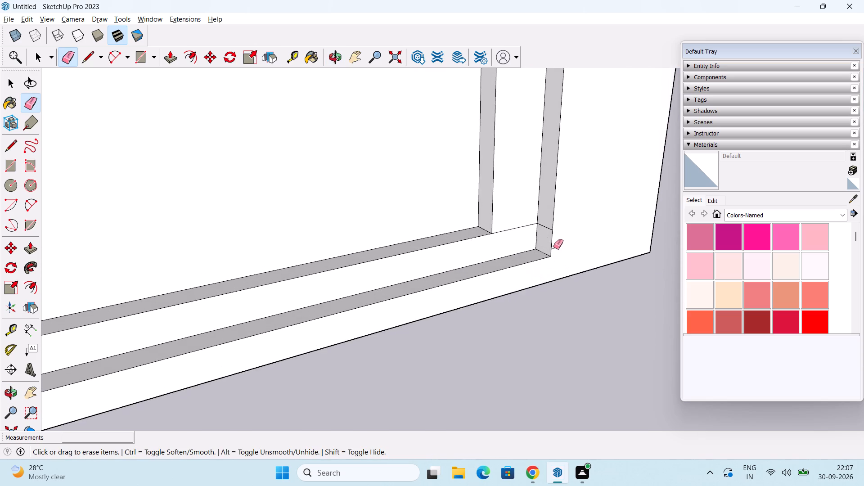
{"action": "scroll", "coordinate": [553, 247], "scroll_direction": "up", "scroll_amount": 2}
{"action": "left_click", "coordinate": [544, 220]}
{"action": "left_click", "coordinate": [543, 222]}
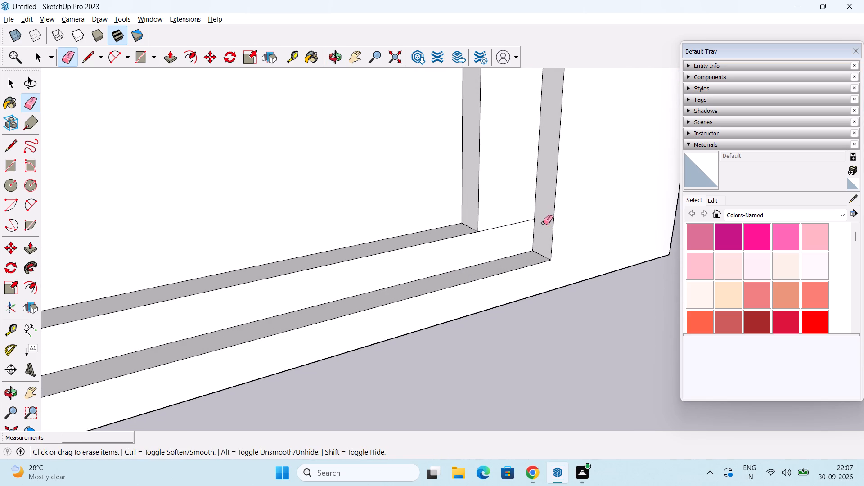
{"action": "left_click", "coordinate": [515, 222]}
{"action": "scroll", "coordinate": [515, 222], "scroll_direction": "down", "scroll_amount": 4}
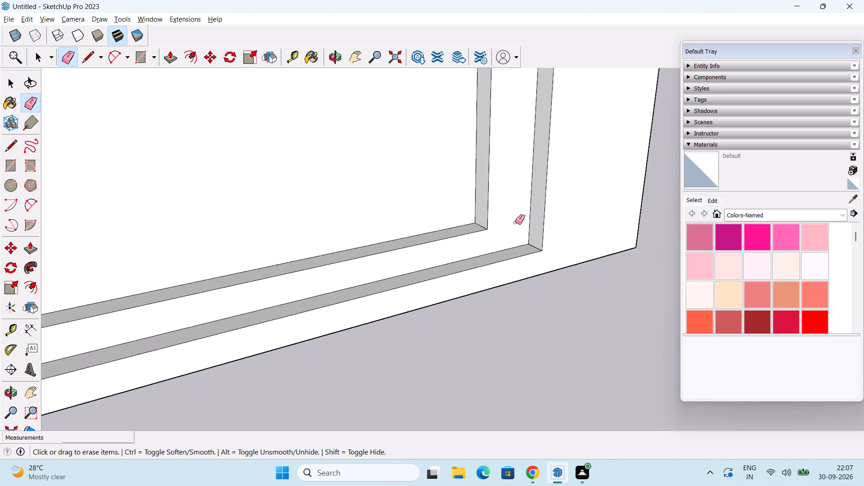
{"action": "key", "text": "space"}
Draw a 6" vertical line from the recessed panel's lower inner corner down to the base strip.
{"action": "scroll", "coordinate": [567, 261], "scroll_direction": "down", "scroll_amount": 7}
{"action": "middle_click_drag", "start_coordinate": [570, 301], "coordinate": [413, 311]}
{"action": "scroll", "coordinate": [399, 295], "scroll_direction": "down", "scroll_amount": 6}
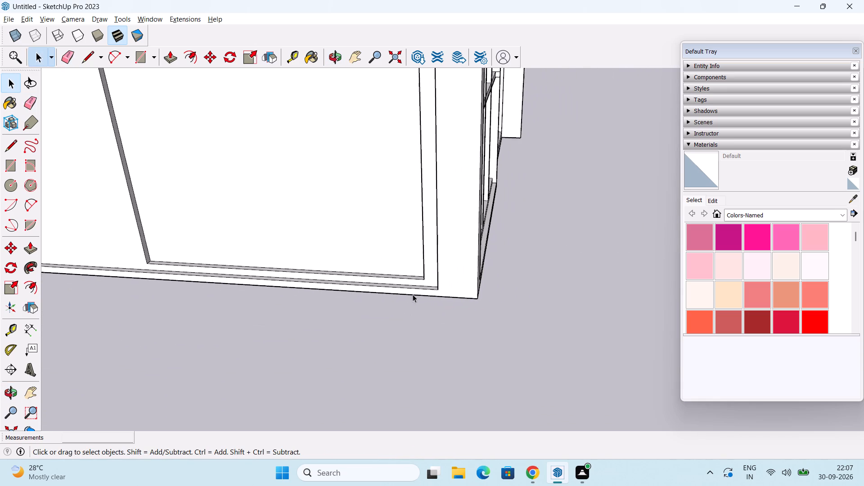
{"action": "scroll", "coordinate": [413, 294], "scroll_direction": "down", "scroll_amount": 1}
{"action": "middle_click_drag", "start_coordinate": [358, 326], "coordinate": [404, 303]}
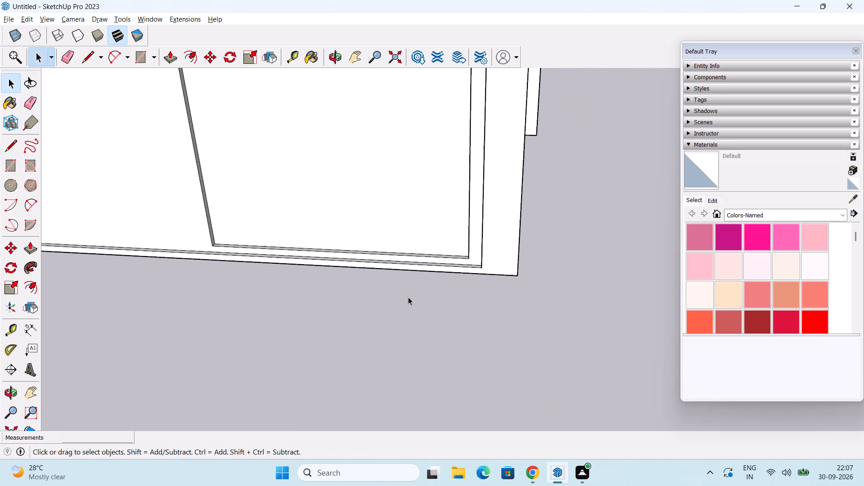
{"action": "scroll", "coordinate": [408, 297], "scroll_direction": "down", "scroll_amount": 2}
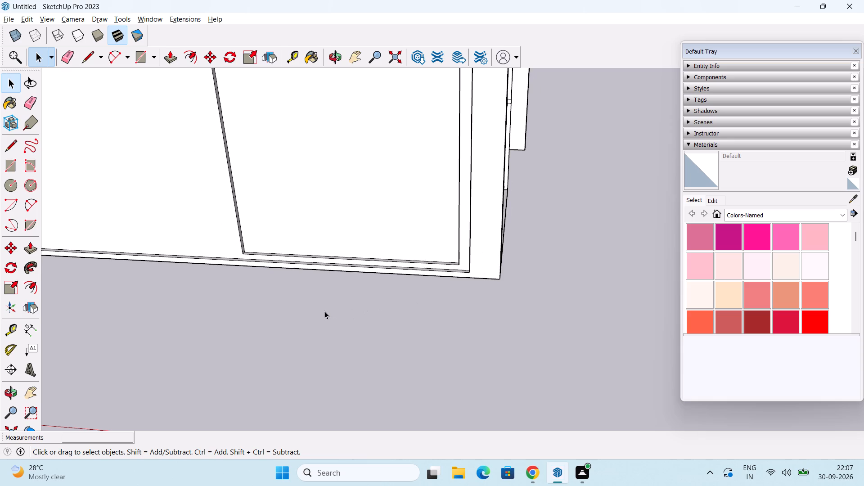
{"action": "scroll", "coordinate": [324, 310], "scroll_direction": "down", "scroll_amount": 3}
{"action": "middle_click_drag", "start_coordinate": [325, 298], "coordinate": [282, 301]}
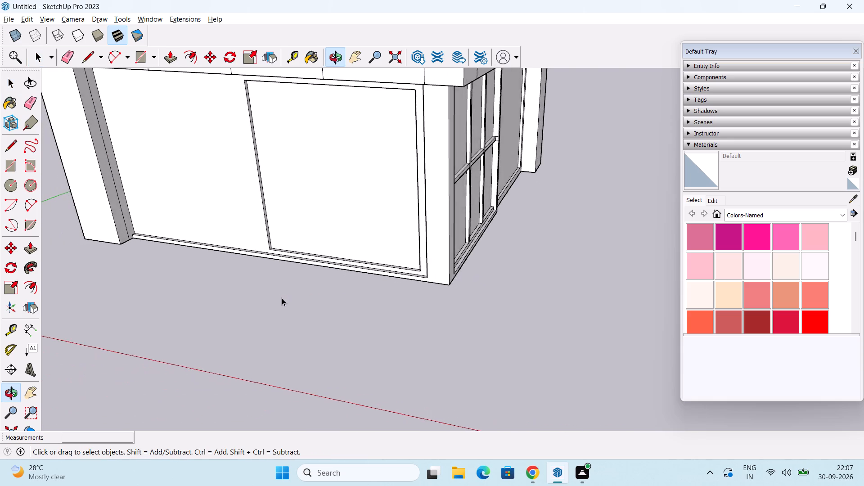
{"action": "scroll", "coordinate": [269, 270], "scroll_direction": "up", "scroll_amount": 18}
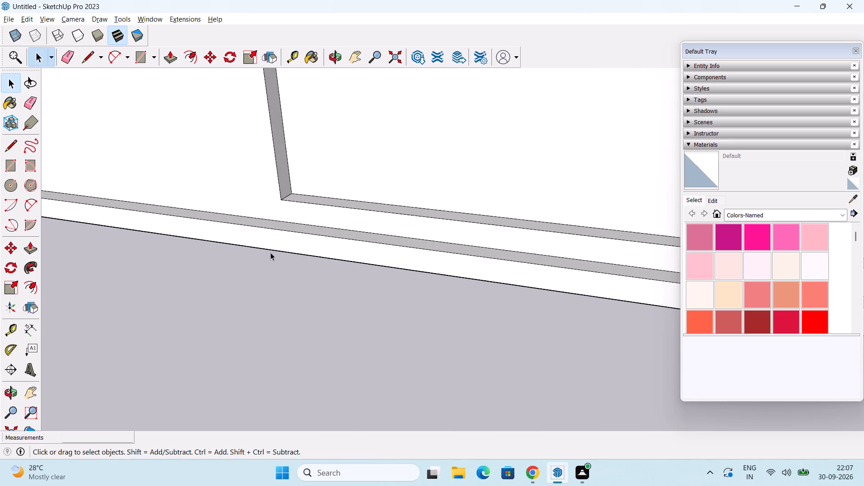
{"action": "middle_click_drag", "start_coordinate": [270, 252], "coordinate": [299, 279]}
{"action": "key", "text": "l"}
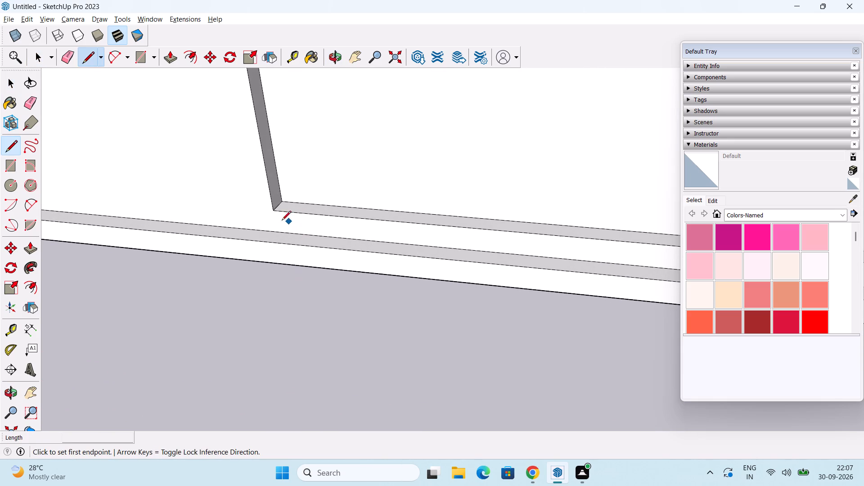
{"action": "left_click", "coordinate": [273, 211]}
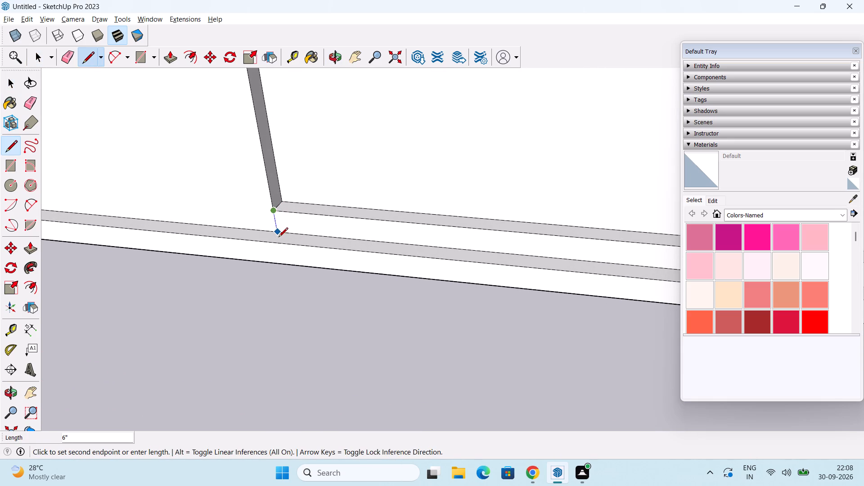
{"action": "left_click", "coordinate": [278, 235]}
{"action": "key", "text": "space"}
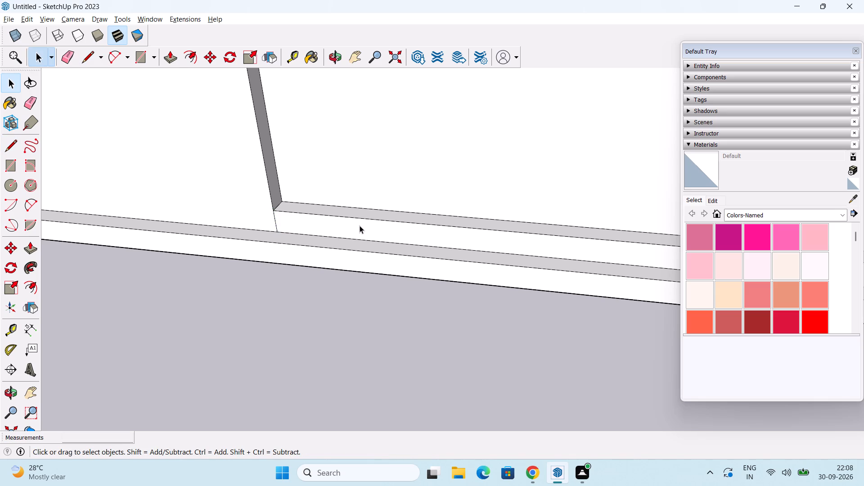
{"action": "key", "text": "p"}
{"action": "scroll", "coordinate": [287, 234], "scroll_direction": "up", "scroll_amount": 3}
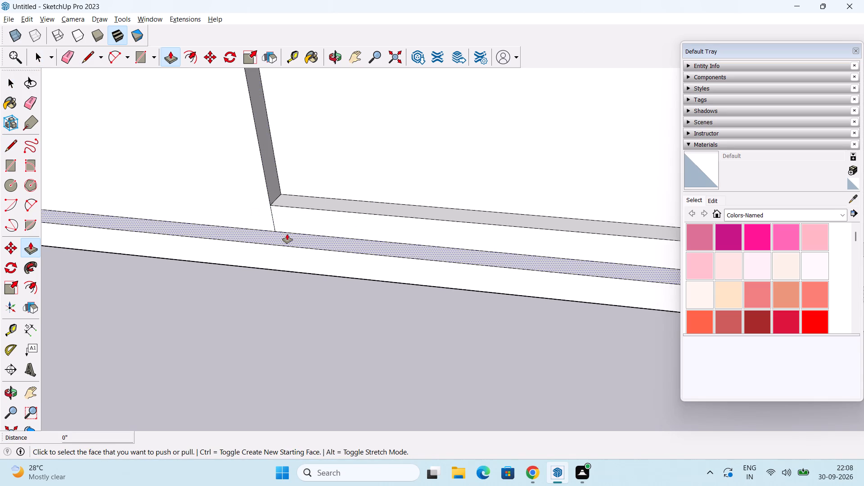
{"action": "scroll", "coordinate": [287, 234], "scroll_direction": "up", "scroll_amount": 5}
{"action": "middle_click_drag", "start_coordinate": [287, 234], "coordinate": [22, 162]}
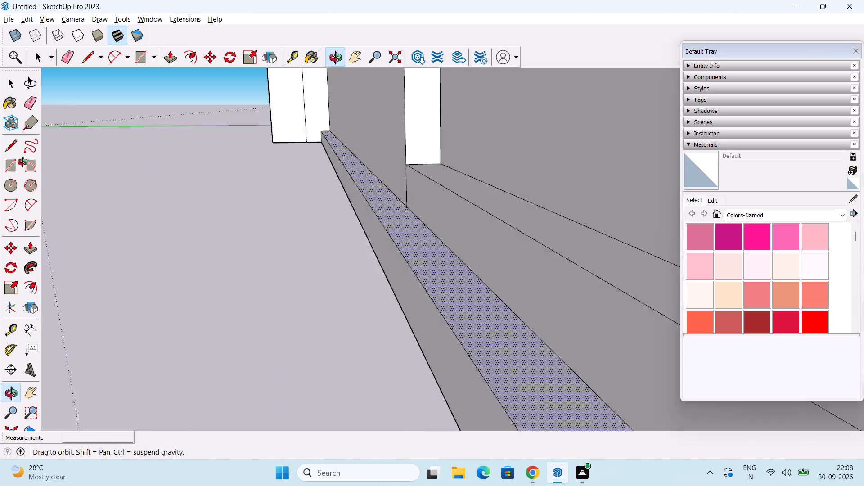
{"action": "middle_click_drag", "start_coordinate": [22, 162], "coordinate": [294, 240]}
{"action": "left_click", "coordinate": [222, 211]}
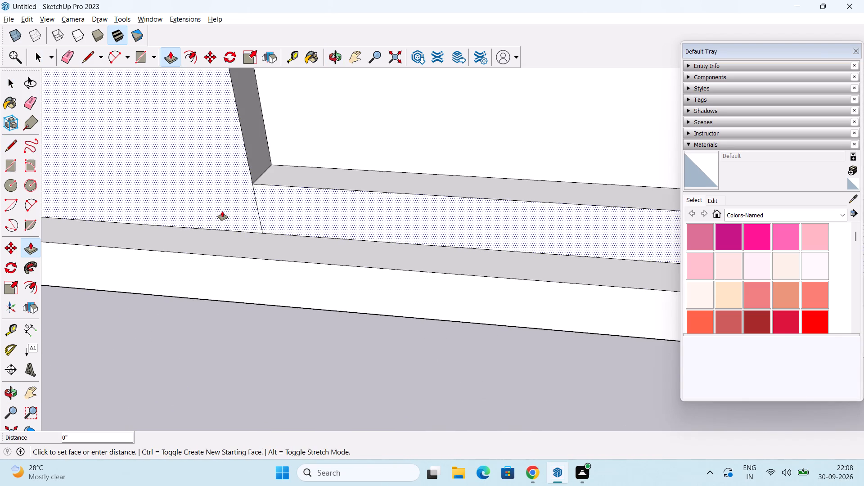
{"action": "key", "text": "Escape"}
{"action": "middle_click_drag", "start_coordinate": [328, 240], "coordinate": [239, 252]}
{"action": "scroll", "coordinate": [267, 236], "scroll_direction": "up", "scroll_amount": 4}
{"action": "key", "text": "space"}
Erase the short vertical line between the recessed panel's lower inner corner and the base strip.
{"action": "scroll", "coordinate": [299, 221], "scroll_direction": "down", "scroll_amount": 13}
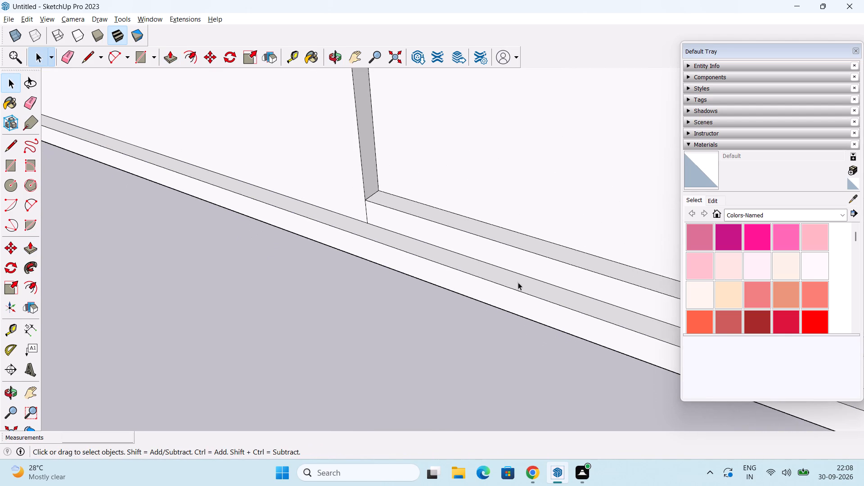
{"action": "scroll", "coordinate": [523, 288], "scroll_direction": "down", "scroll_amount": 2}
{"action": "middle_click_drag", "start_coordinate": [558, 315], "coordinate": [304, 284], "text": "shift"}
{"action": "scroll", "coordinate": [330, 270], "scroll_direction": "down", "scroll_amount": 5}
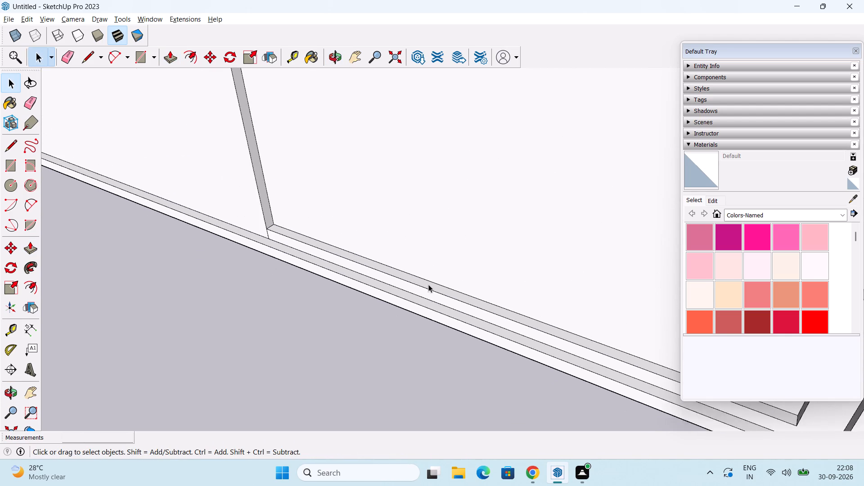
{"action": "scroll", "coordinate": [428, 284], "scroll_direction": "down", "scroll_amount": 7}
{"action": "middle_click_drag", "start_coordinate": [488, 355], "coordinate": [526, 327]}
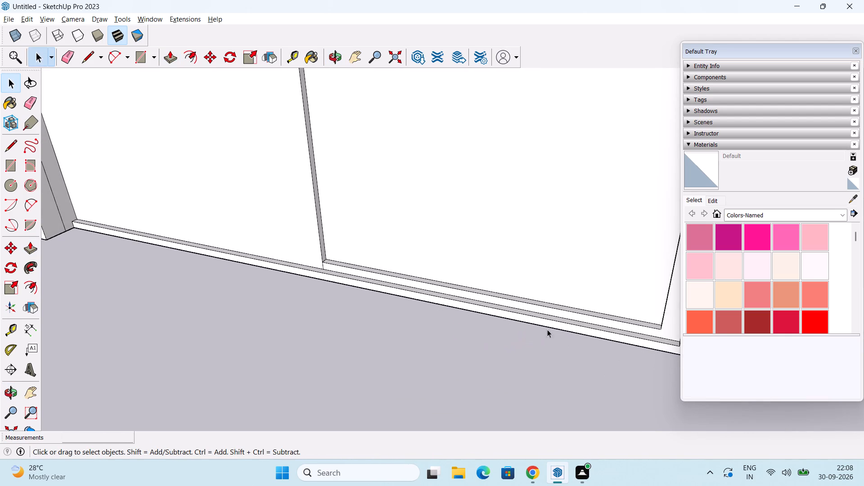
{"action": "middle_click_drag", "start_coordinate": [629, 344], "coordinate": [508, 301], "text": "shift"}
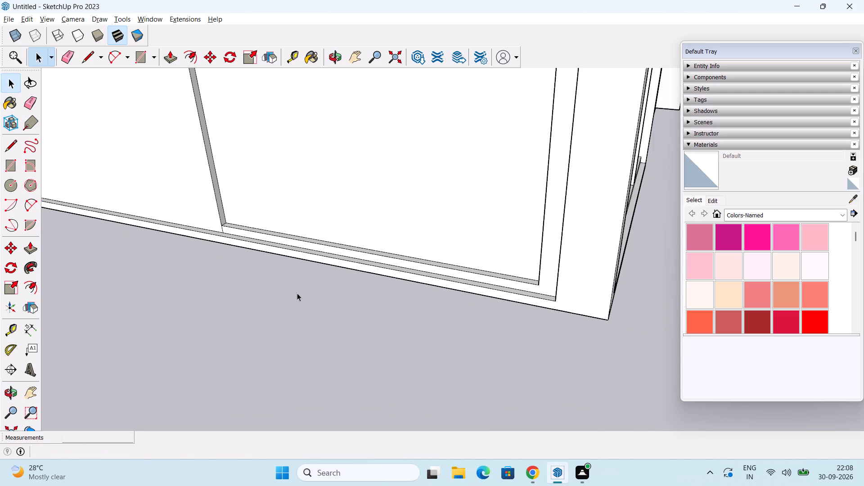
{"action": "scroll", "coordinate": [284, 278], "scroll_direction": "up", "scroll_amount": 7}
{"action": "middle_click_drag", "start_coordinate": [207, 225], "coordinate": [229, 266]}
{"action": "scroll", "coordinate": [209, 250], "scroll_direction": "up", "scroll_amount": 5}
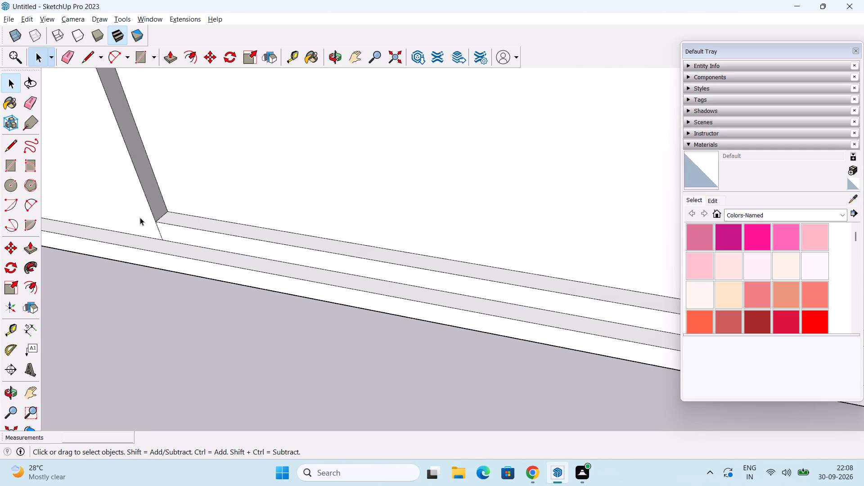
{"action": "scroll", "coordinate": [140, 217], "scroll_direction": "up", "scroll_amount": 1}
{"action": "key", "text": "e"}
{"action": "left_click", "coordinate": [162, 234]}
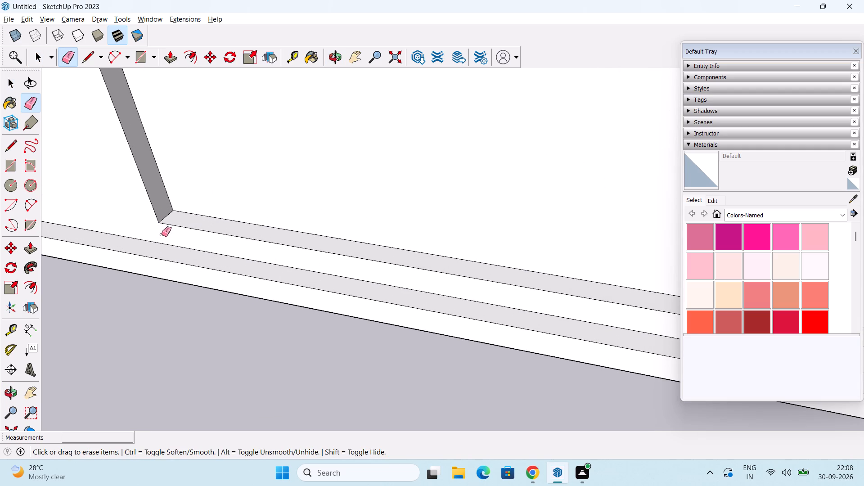
Draw a 6" vertical line from the recessed panel's lower inner corner down to the base strip.
{"action": "key", "text": "l"}
{"action": "left_click", "coordinate": [157, 223]}
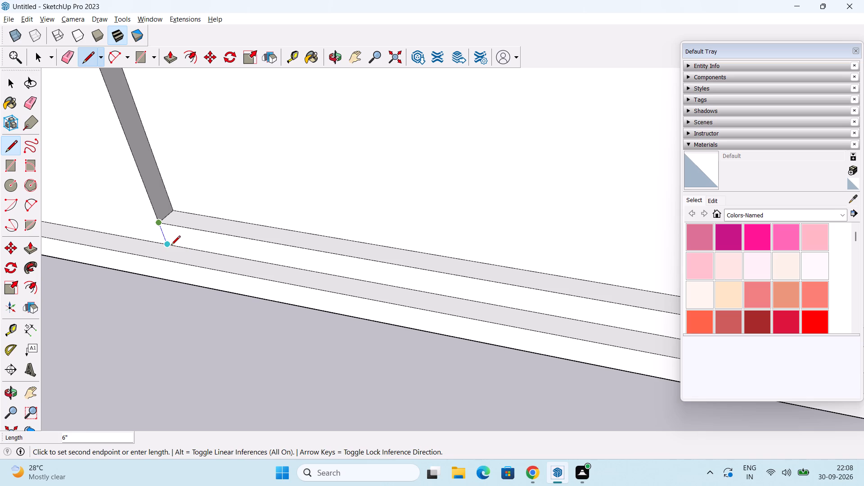
{"action": "left_click", "coordinate": [171, 246]}
{"action": "key", "text": "space"}
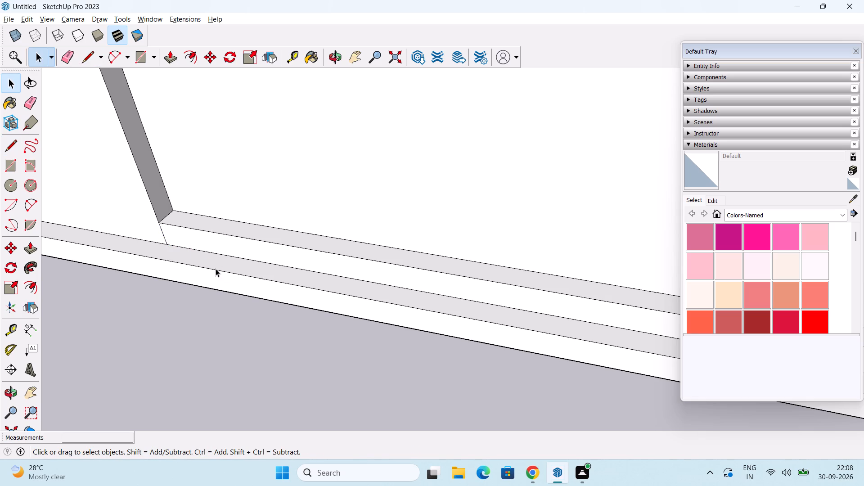
Draw a vertical line from the recessed panel's upper inner corner up to the underside of the projecting band.
{"action": "key", "text": "p"}
{"action": "scroll", "coordinate": [153, 219], "scroll_direction": "down", "scroll_amount": 4}
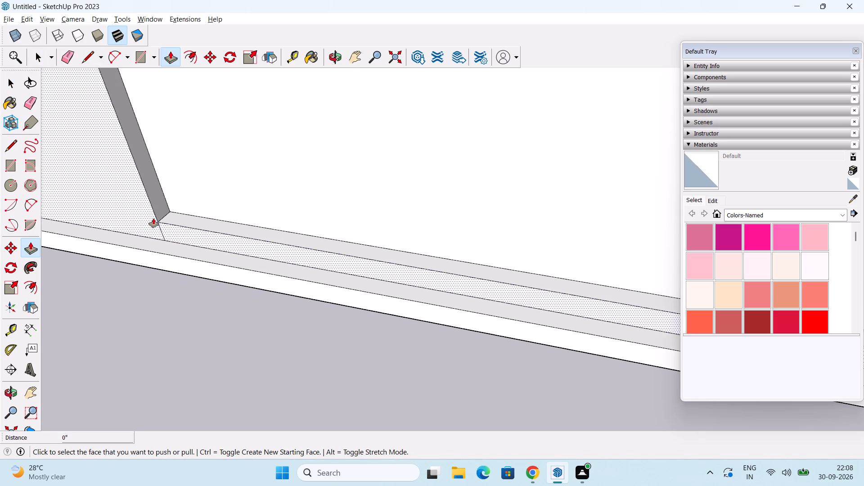
{"action": "scroll", "coordinate": [153, 218], "scroll_direction": "down", "scroll_amount": 9}
{"action": "middle_click_drag", "start_coordinate": [181, 150], "coordinate": [313, 283]}
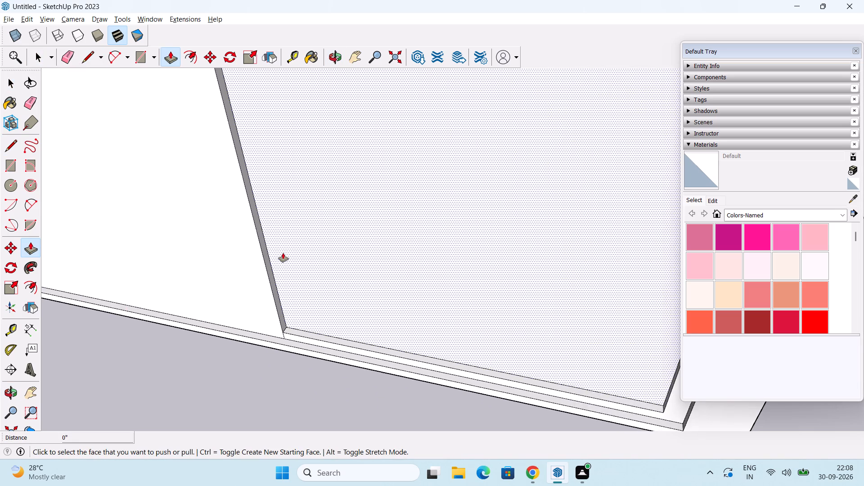
{"action": "scroll", "coordinate": [284, 251], "scroll_direction": "down", "scroll_amount": 11}
{"action": "middle_click_drag", "start_coordinate": [291, 244], "coordinate": [317, 306]}
{"action": "middle_click_drag", "start_coordinate": [319, 307], "coordinate": [320, 289]}
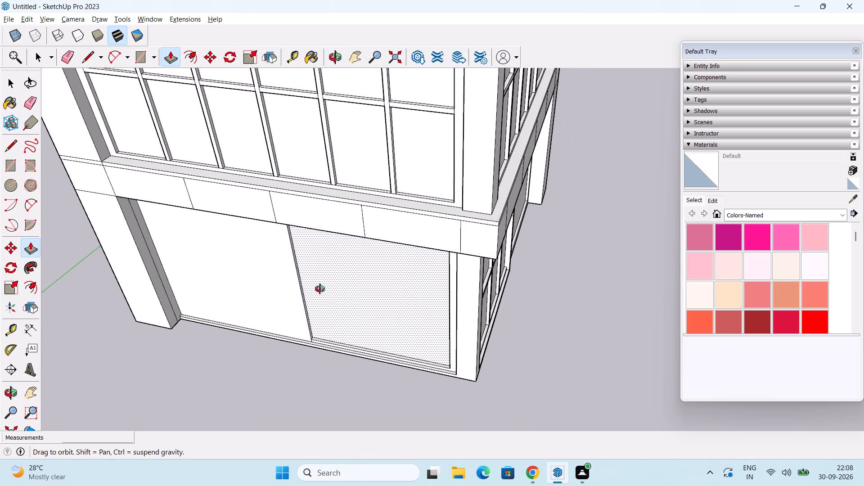
{"action": "middle_click_drag", "start_coordinate": [320, 289], "coordinate": [381, 83]}
{"action": "scroll", "coordinate": [279, 214], "scroll_direction": "up", "scroll_amount": 3}
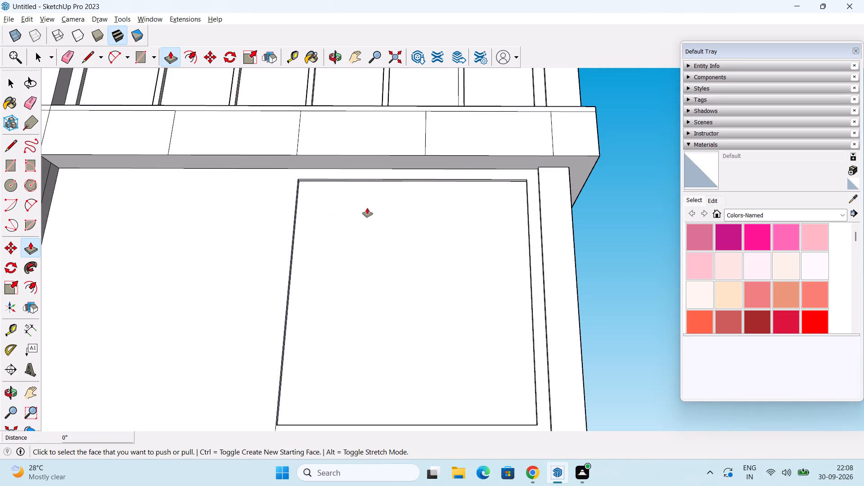
{"action": "scroll", "coordinate": [367, 208], "scroll_direction": "down", "scroll_amount": 1}
{"action": "middle_click_drag", "start_coordinate": [362, 213], "coordinate": [324, 248]}
{"action": "scroll", "coordinate": [327, 248], "scroll_direction": "up", "scroll_amount": 2}
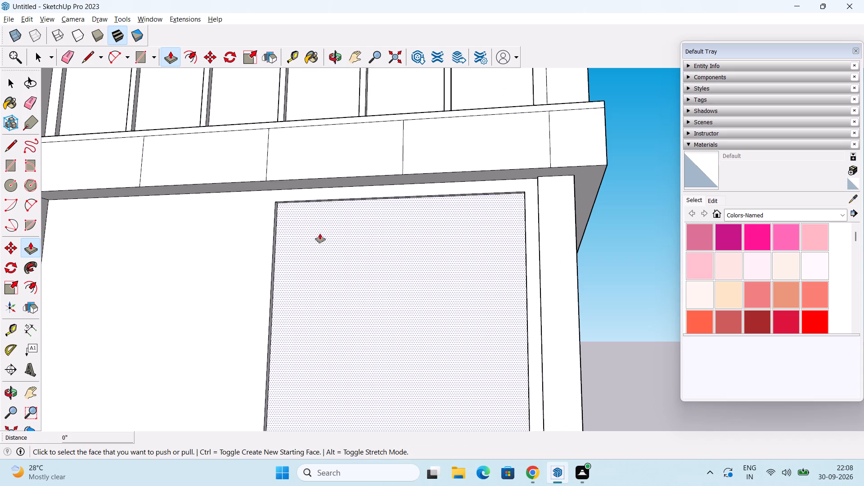
{"action": "key", "text": "space"}
{"action": "key", "text": "l"}
{"action": "scroll", "coordinate": [288, 203], "scroll_direction": "up", "scroll_amount": 10}
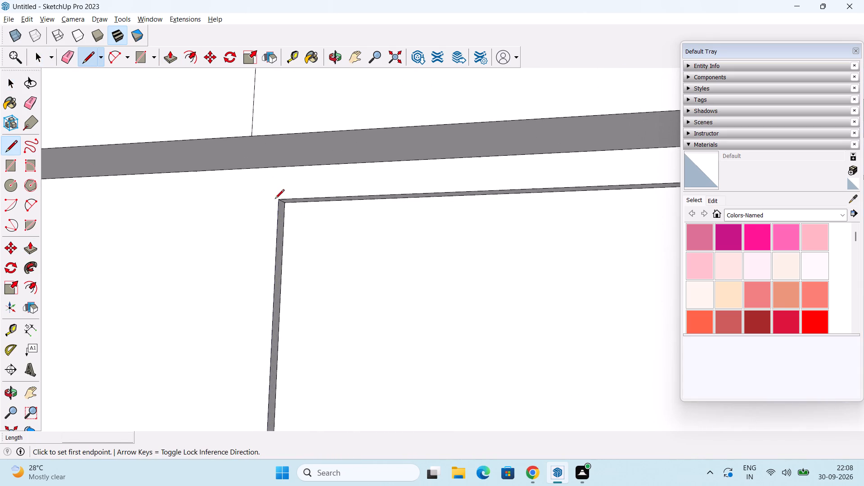
{"action": "left_click", "coordinate": [279, 201]}
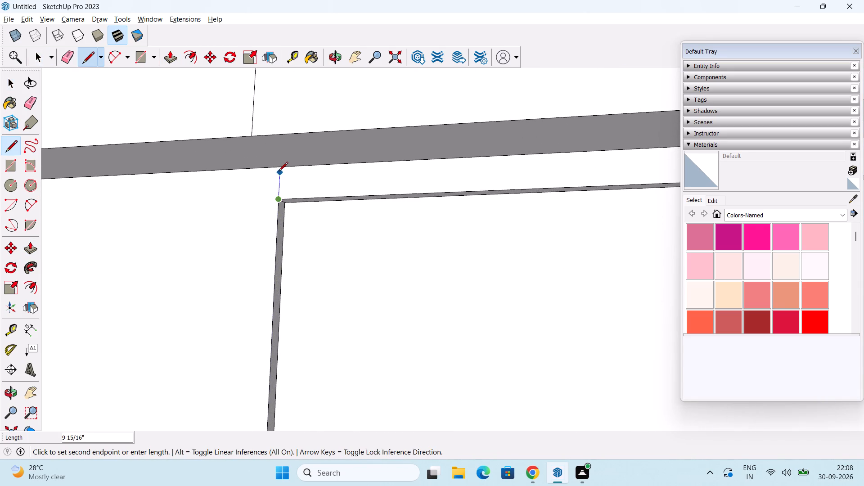
{"action": "left_click", "coordinate": [279, 167]}
{"action": "key", "text": "space"}
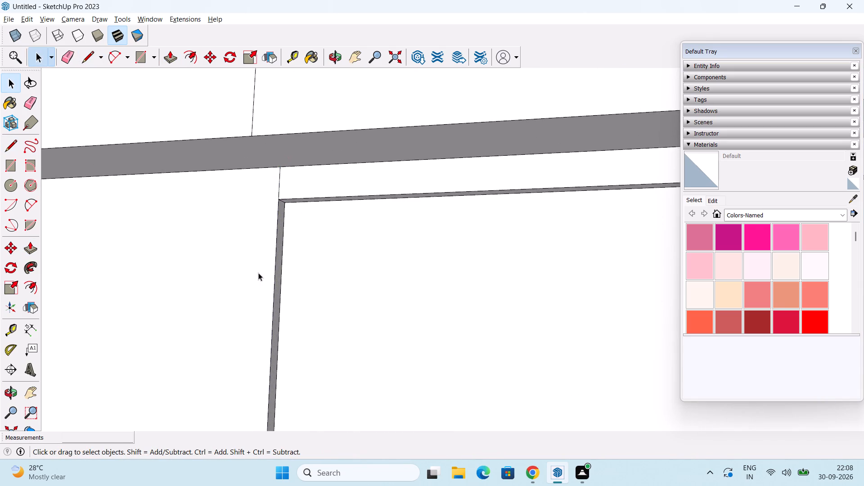
Pull the blank wall face between the end pillar and the recessed panel outward by 1' 1".
{"action": "key", "text": "p"}
{"action": "scroll", "coordinate": [252, 256], "scroll_direction": "down", "scroll_amount": 8}
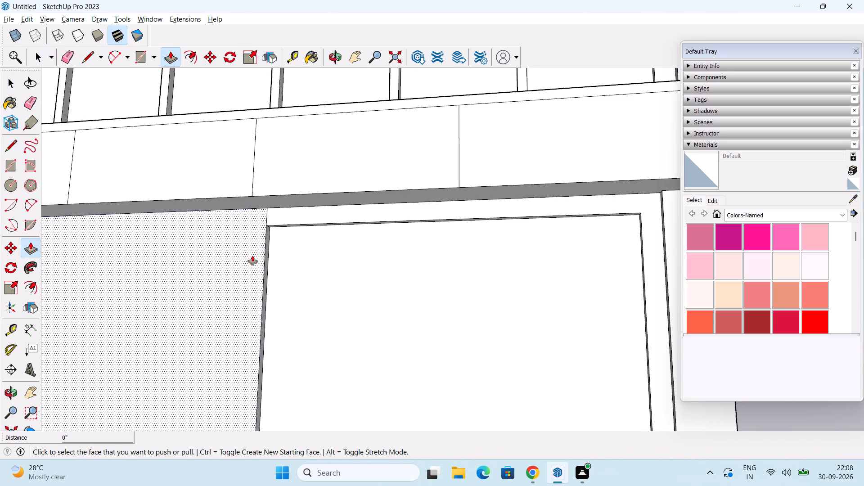
{"action": "scroll", "coordinate": [252, 256], "scroll_direction": "down", "scroll_amount": 3}
{"action": "middle_click_drag", "start_coordinate": [252, 279], "coordinate": [118, 322]}
{"action": "middle_click_drag", "start_coordinate": [188, 308], "coordinate": [227, 243], "text": "shift"}
{"action": "scroll", "coordinate": [236, 264], "scroll_direction": "up", "scroll_amount": 5}
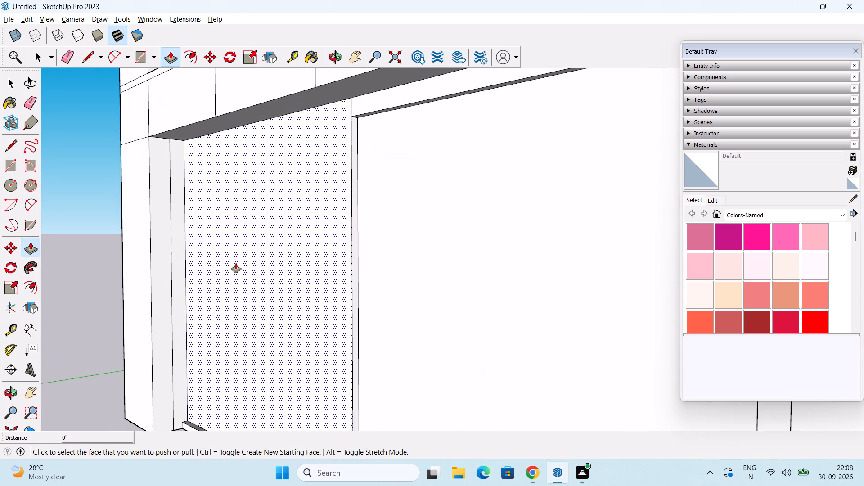
{"action": "scroll", "coordinate": [238, 260], "scroll_direction": "down", "scroll_amount": 3}
{"action": "middle_click_drag", "start_coordinate": [238, 259], "coordinate": [195, 279]}
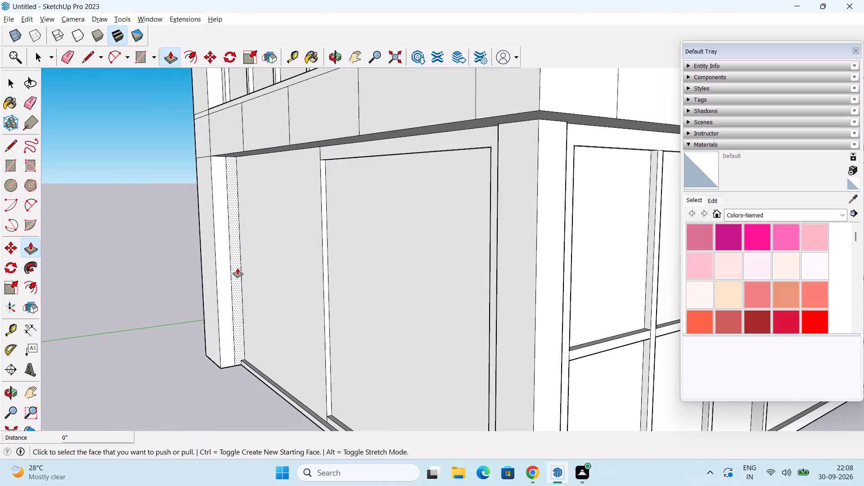
{"action": "middle_click_drag", "start_coordinate": [260, 287], "coordinate": [290, 210]}
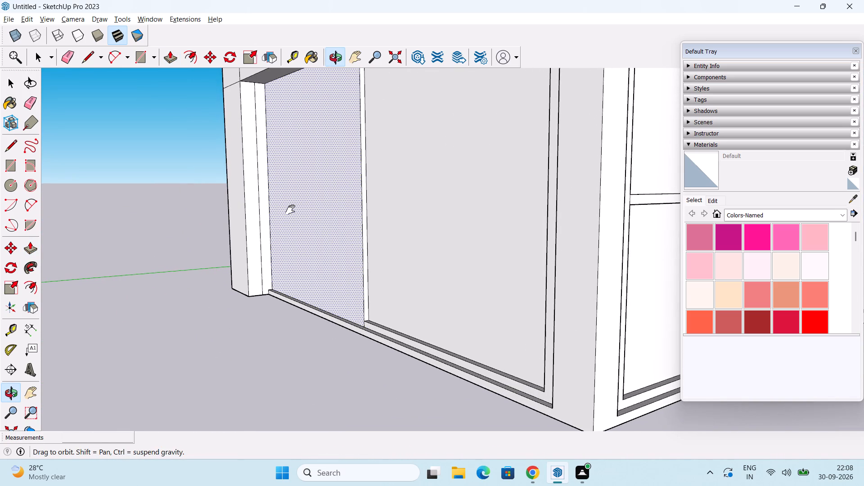
{"action": "middle_click_drag", "start_coordinate": [290, 210], "coordinate": [291, 210]}
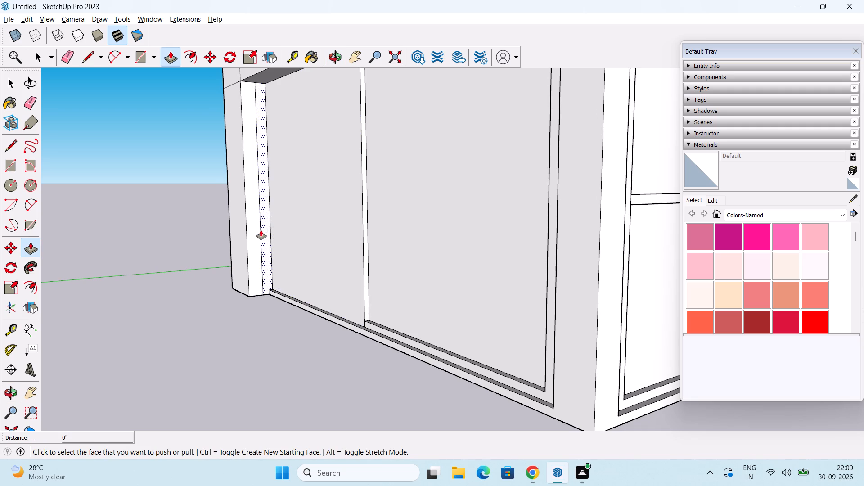
{"action": "left_click", "coordinate": [305, 240]}
{"action": "left_click", "coordinate": [271, 229]}
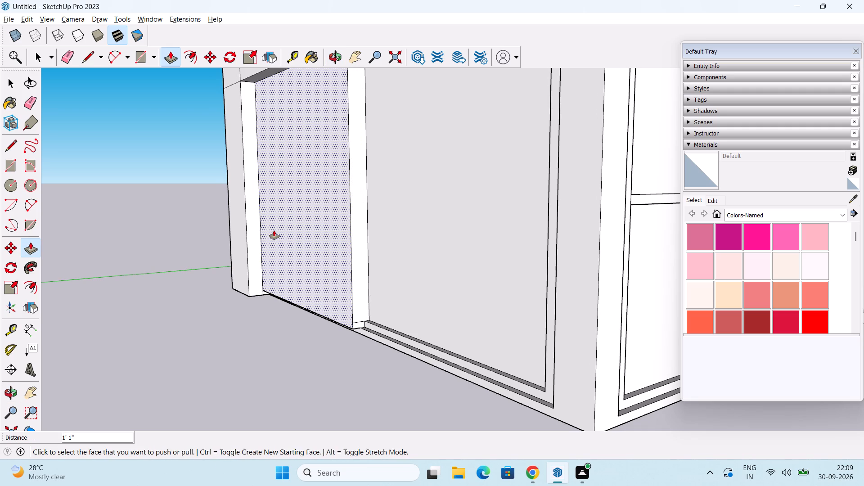
Extend the narrow bottom face of the projecting wall section 6" down to the base.
{"action": "middle_click_drag", "start_coordinate": [283, 249], "coordinate": [332, 177]}
{"action": "middle_click_drag", "start_coordinate": [321, 350], "coordinate": [347, 296]}
{"action": "middle_click_drag", "start_coordinate": [330, 356], "coordinate": [343, 308]}
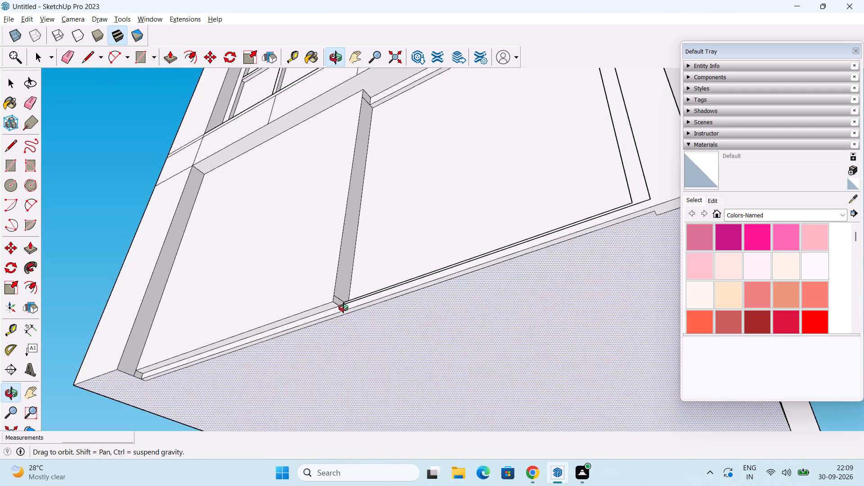
{"action": "middle_click_drag", "start_coordinate": [343, 308], "coordinate": [344, 306]}
{"action": "scroll", "coordinate": [342, 324], "scroll_direction": "up", "scroll_amount": 2}
{"action": "key", "text": "space"}
{"action": "middle_click_drag", "start_coordinate": [340, 316], "coordinate": [345, 352]}
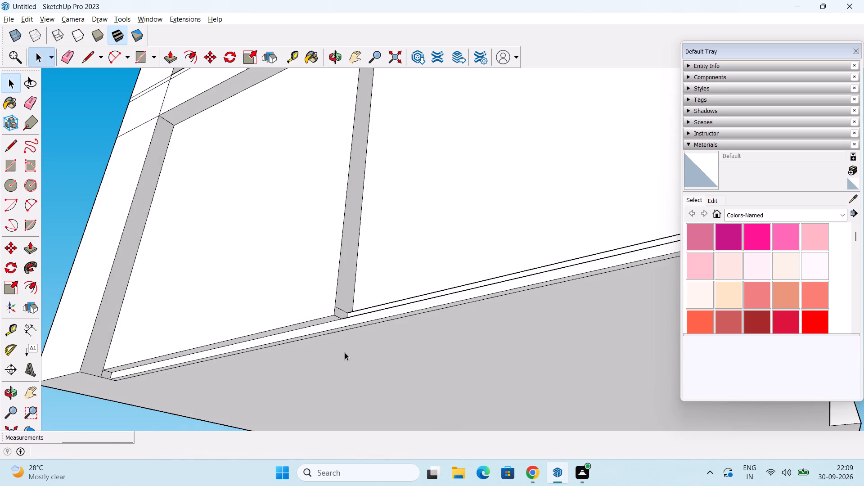
{"action": "scroll", "coordinate": [342, 348], "scroll_direction": "up", "scroll_amount": 3}
{"action": "key", "text": "p"}
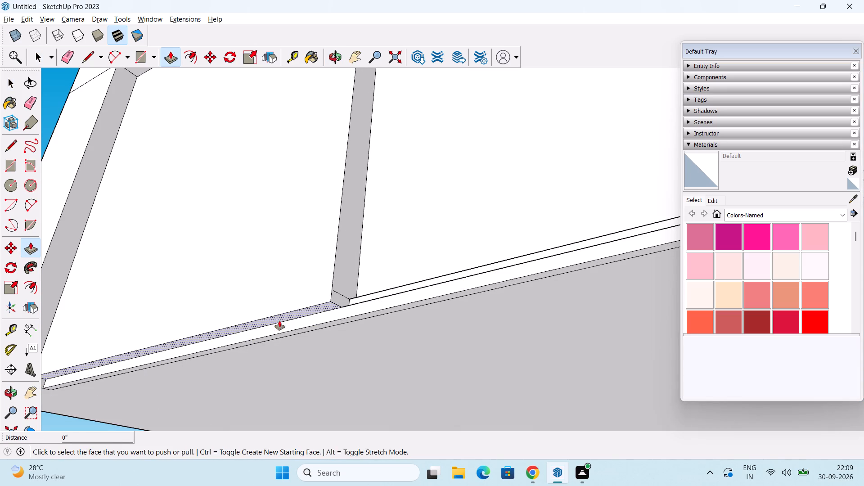
{"action": "left_click", "coordinate": [279, 319]}
{"action": "left_click", "coordinate": [285, 334]}
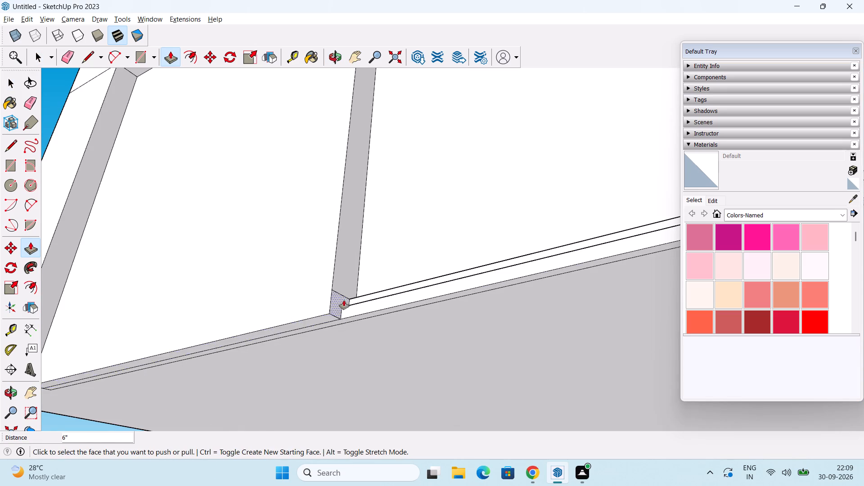
Erase the leftover edge across the projecting wall section's side face near its base.
{"action": "scroll", "coordinate": [344, 300], "scroll_direction": "down", "scroll_amount": 3}
{"action": "middle_click_drag", "start_coordinate": [344, 299], "coordinate": [263, 349]}
{"action": "scroll", "coordinate": [310, 333], "scroll_direction": "up", "scroll_amount": 2}
{"action": "key", "text": "space"}
{"action": "key", "text": "e"}
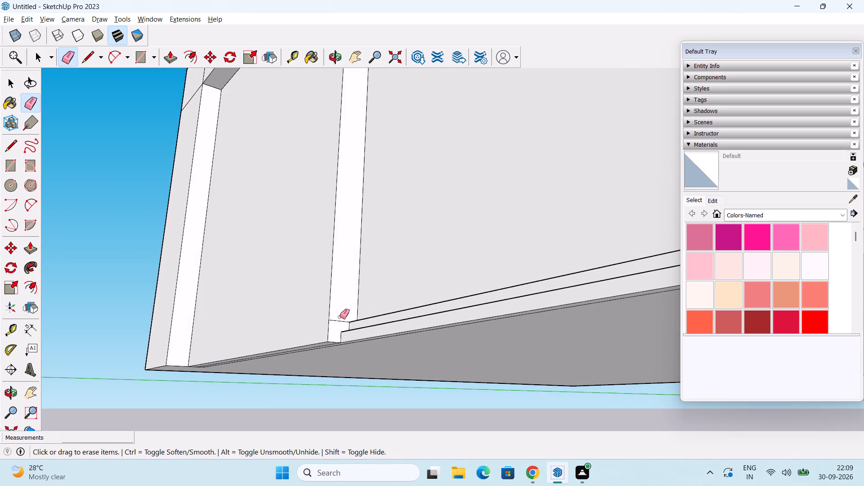
{"action": "left_click", "coordinate": [343, 322]}
Erase the leftover base-strip lines on the building's underside beneath the projecting wall section.
{"action": "scroll", "coordinate": [343, 320], "scroll_direction": "down", "scroll_amount": 3}
{"action": "middle_click_drag", "start_coordinate": [318, 355], "coordinate": [307, 281]}
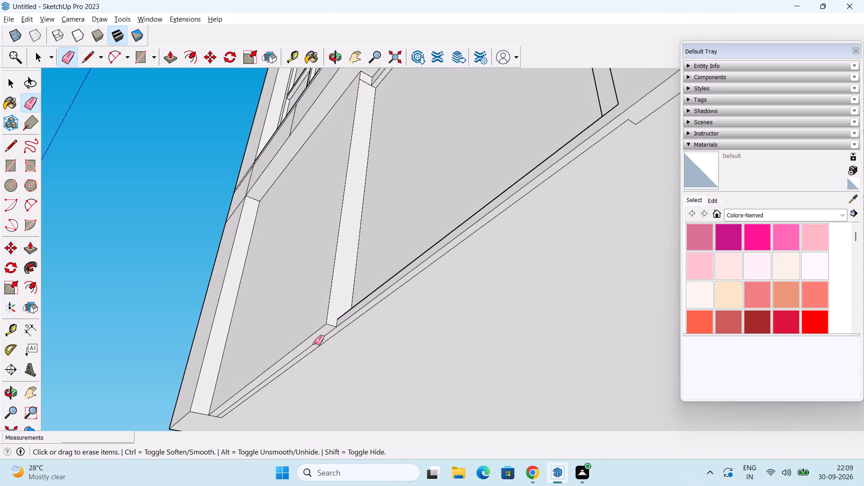
{"action": "left_click_drag", "start_coordinate": [316, 342], "coordinate": [329, 351]}
Examine the projecting wall section and the whole building from several sides.
{"action": "scroll", "coordinate": [329, 347], "scroll_direction": "down", "scroll_amount": 2}
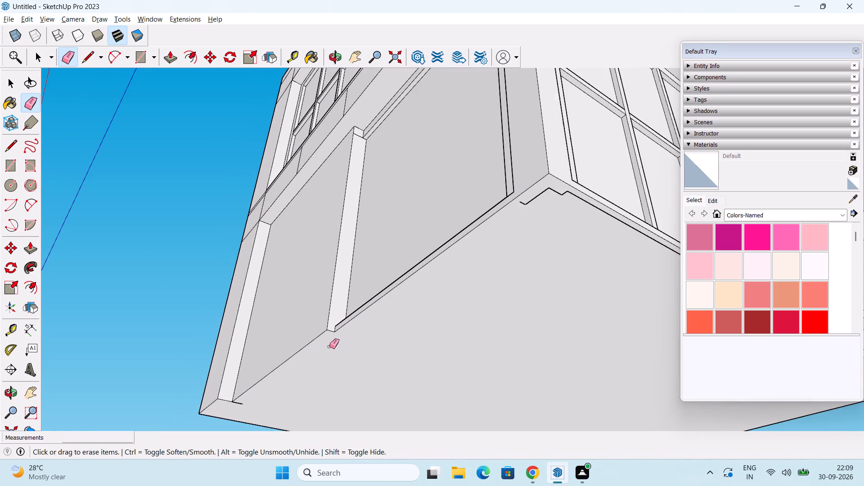
{"action": "scroll", "coordinate": [329, 346], "scroll_direction": "down", "scroll_amount": 7}
{"action": "middle_click_drag", "start_coordinate": [368, 328], "coordinate": [546, 468]}
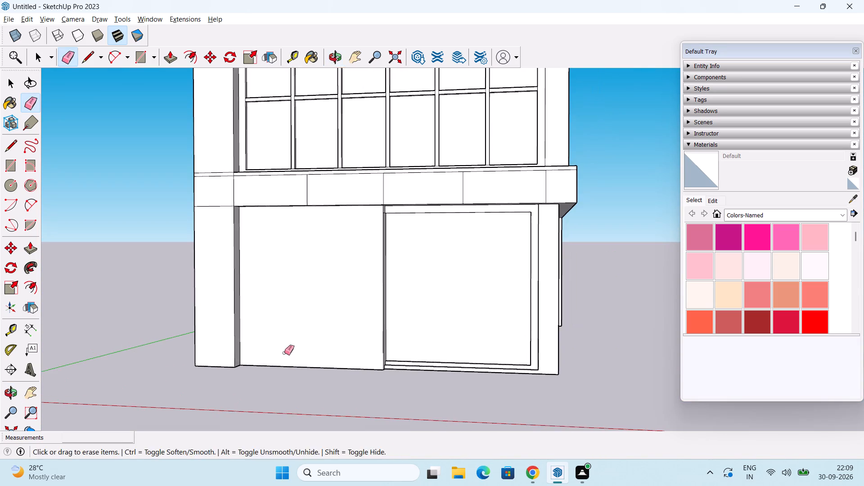
{"action": "middle_click_drag", "start_coordinate": [287, 346], "coordinate": [608, 362]}
{"action": "scroll", "coordinate": [233, 366], "scroll_direction": "down", "scroll_amount": 7}
{"action": "middle_click_drag", "start_coordinate": [218, 372], "coordinate": [414, 379]}
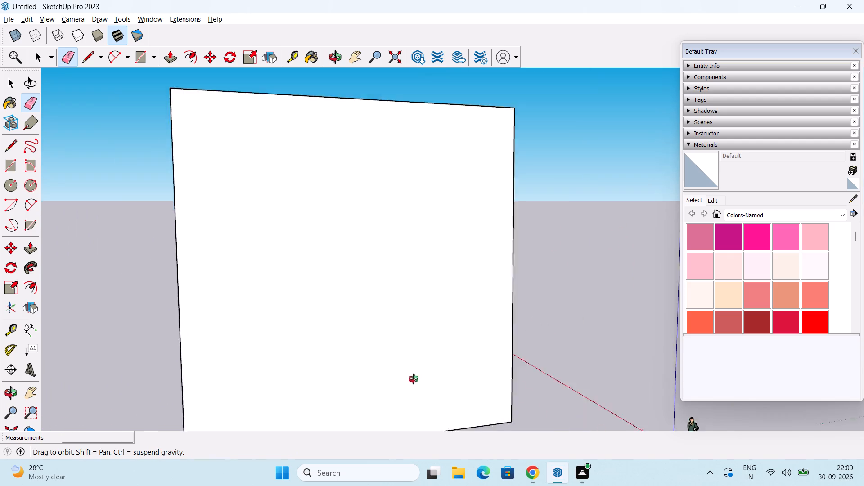
{"action": "middle_click_drag", "start_coordinate": [414, 379], "coordinate": [32, 345]}
{"action": "scroll", "coordinate": [336, 358], "scroll_direction": "down", "scroll_amount": 2}
{"action": "middle_click_drag", "start_coordinate": [315, 352], "coordinate": [45, 333]}
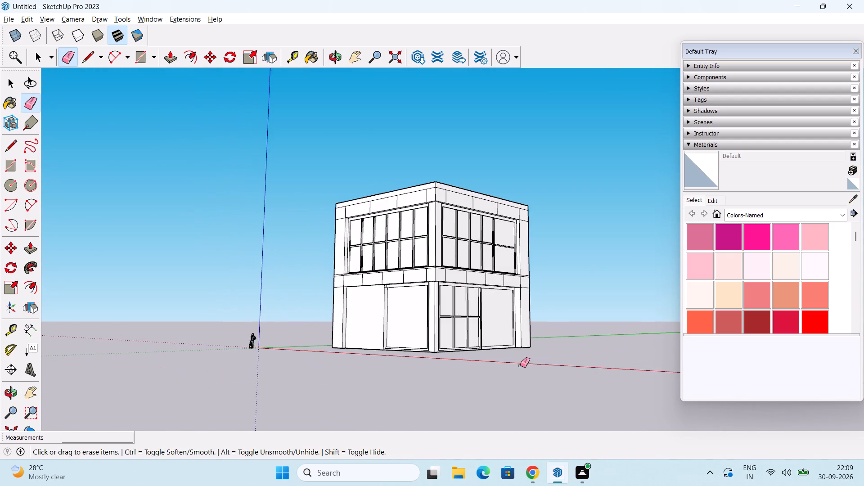
{"action": "scroll", "coordinate": [520, 365], "scroll_direction": "up", "scroll_amount": 5}
{"action": "key", "text": "space"}
{"action": "scroll", "coordinate": [391, 317], "scroll_direction": "up", "scroll_amount": 5}
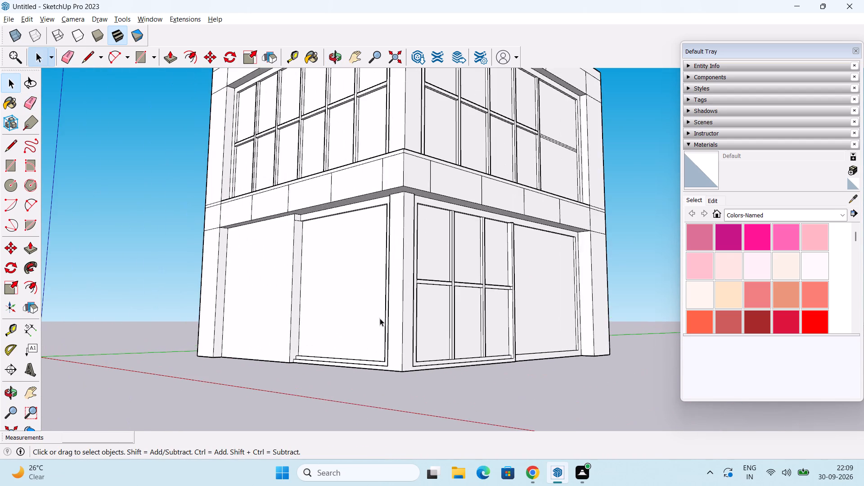
Erase the leftover edge across the top of the projecting wall section's side face, just below the band.
{"action": "middle_click_drag", "start_coordinate": [380, 318], "coordinate": [452, 350]}
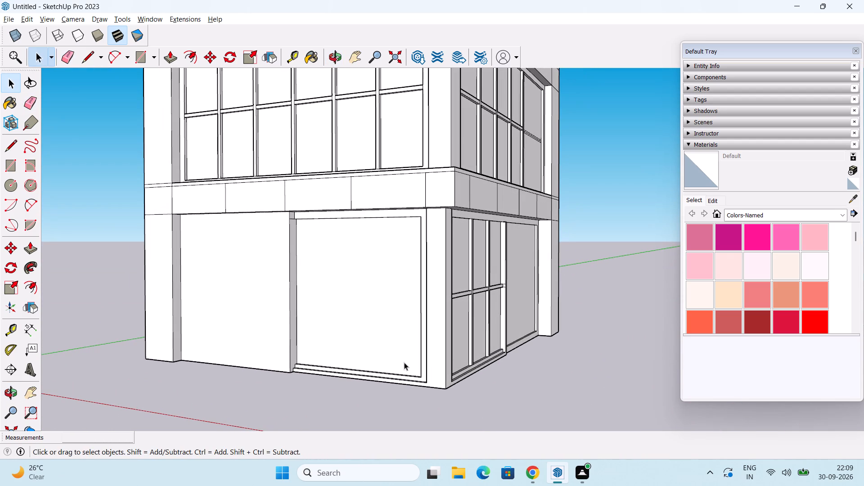
{"action": "scroll", "coordinate": [331, 350], "scroll_direction": "up", "scroll_amount": 2}
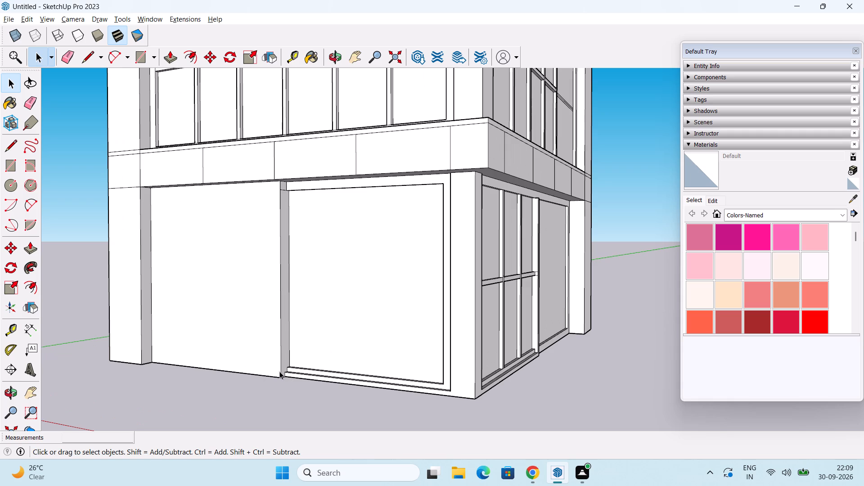
{"action": "middle_click_drag", "start_coordinate": [292, 339], "coordinate": [283, 308]}
{"action": "scroll", "coordinate": [265, 229], "scroll_direction": "up", "scroll_amount": 6}
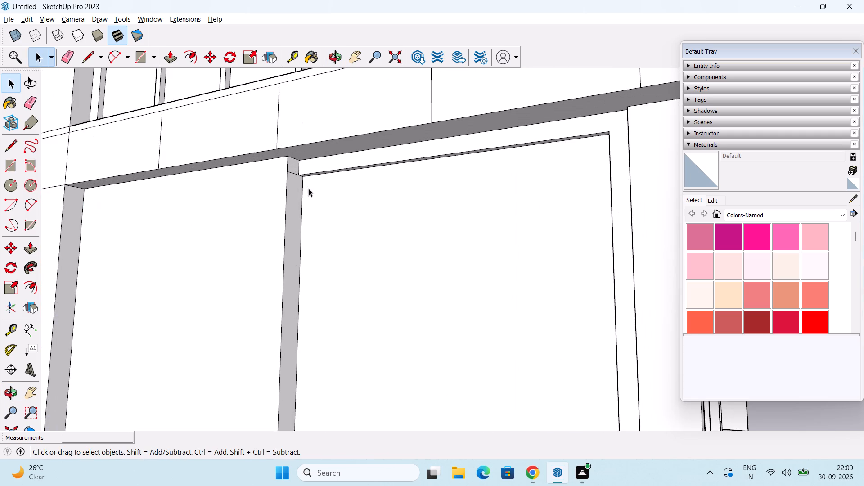
{"action": "middle_click_drag", "start_coordinate": [309, 188], "coordinate": [261, 196]}
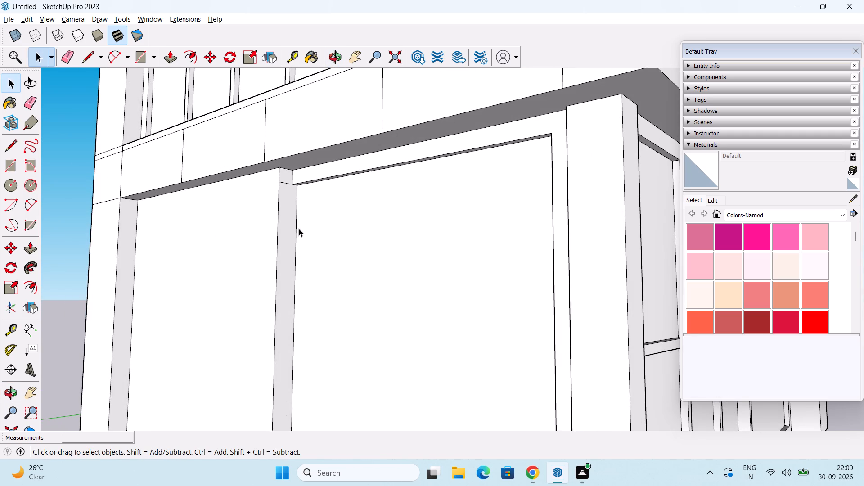
{"action": "middle_click_drag", "start_coordinate": [299, 228], "coordinate": [277, 238]}
{"action": "scroll", "coordinate": [283, 205], "scroll_direction": "up", "scroll_amount": 4}
{"action": "middle_click_drag", "start_coordinate": [293, 206], "coordinate": [278, 162]}
{"action": "scroll", "coordinate": [308, 193], "scroll_direction": "up", "scroll_amount": 2}
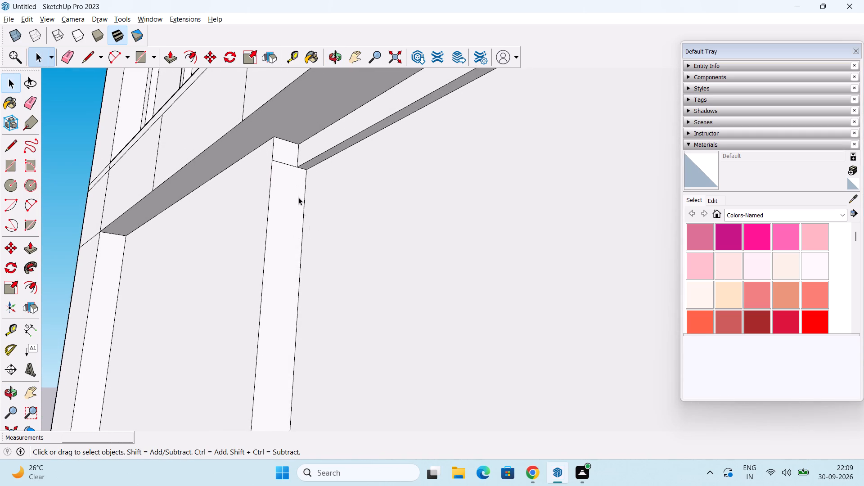
{"action": "key", "text": "e"}
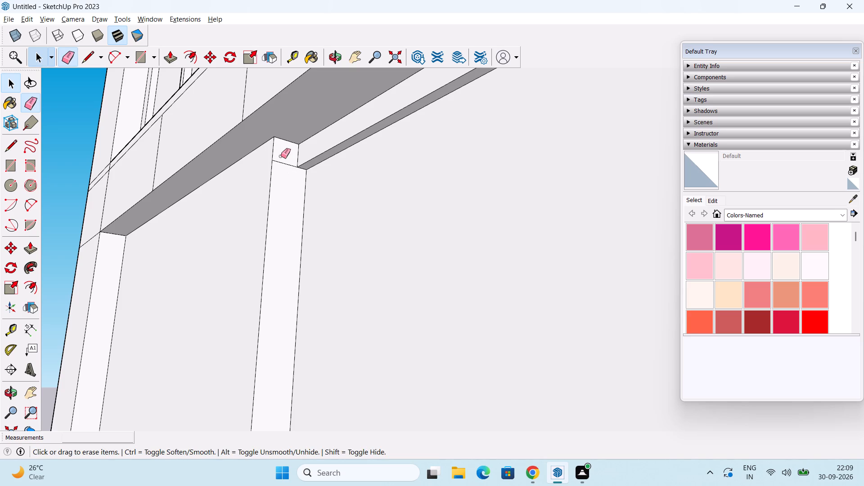
{"action": "left_click", "coordinate": [281, 160]}
{"action": "left_click", "coordinate": [283, 162]}
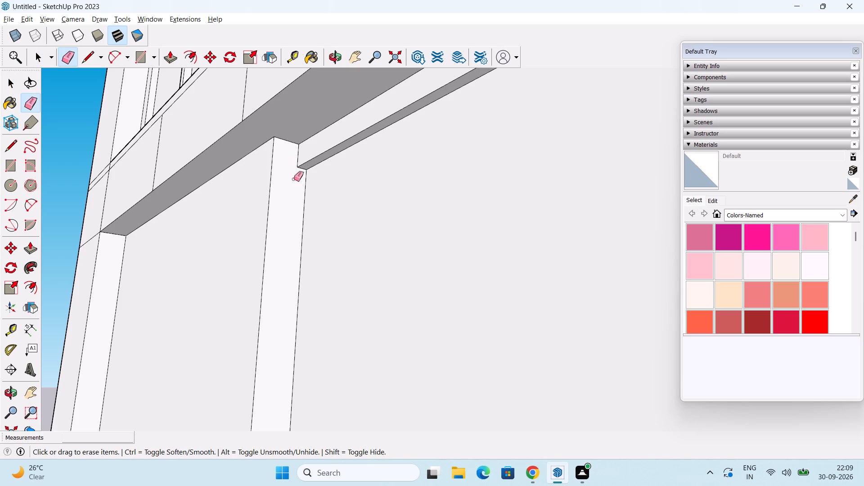
{"action": "key", "text": "space"}
{"action": "scroll", "coordinate": [328, 231], "scroll_direction": "down", "scroll_amount": 2}
{"action": "middle_click_drag", "start_coordinate": [328, 231], "coordinate": [297, 250]}
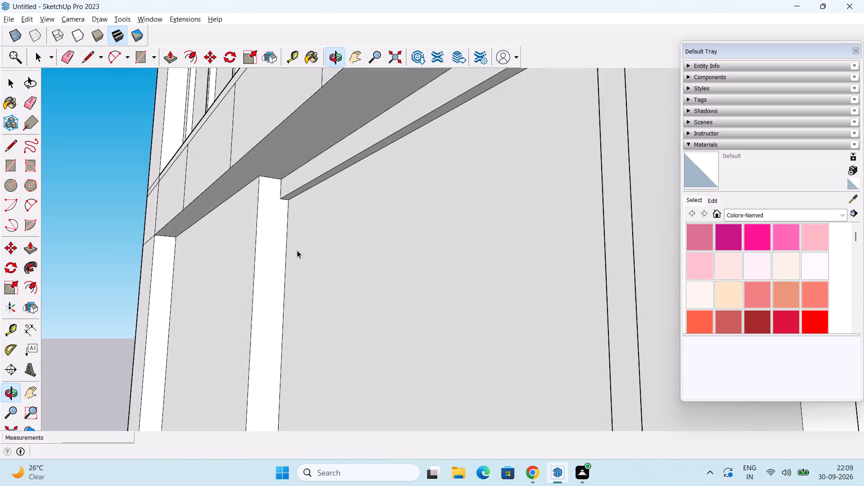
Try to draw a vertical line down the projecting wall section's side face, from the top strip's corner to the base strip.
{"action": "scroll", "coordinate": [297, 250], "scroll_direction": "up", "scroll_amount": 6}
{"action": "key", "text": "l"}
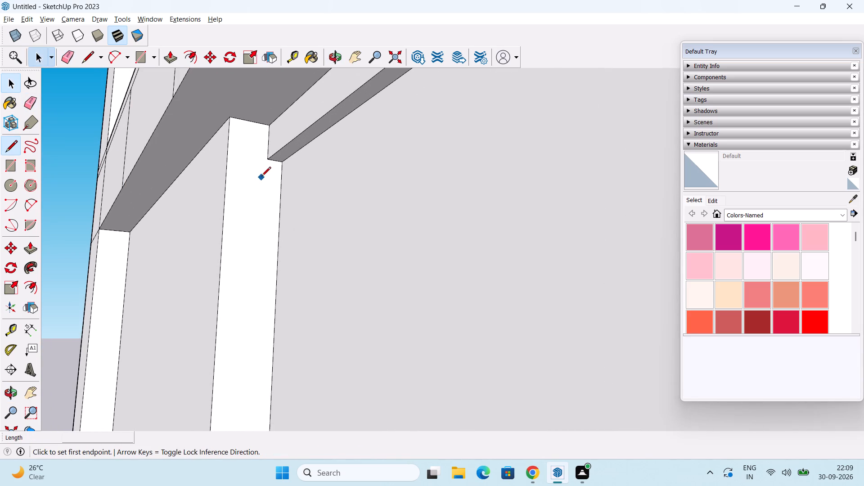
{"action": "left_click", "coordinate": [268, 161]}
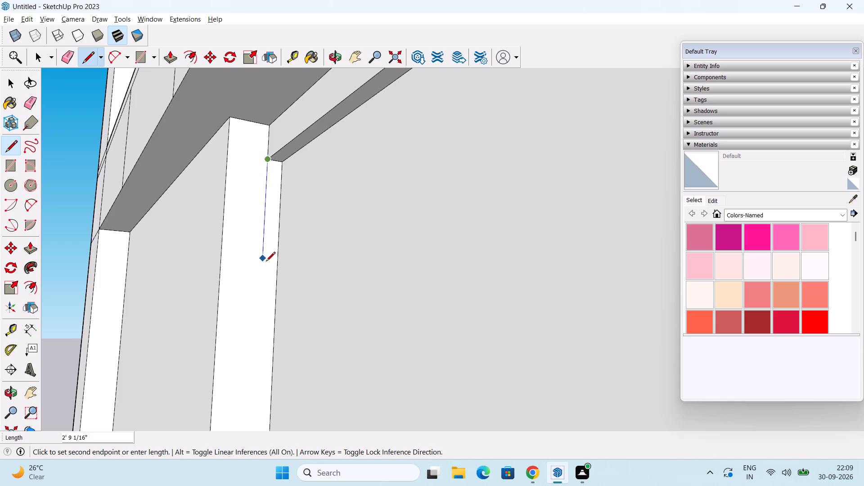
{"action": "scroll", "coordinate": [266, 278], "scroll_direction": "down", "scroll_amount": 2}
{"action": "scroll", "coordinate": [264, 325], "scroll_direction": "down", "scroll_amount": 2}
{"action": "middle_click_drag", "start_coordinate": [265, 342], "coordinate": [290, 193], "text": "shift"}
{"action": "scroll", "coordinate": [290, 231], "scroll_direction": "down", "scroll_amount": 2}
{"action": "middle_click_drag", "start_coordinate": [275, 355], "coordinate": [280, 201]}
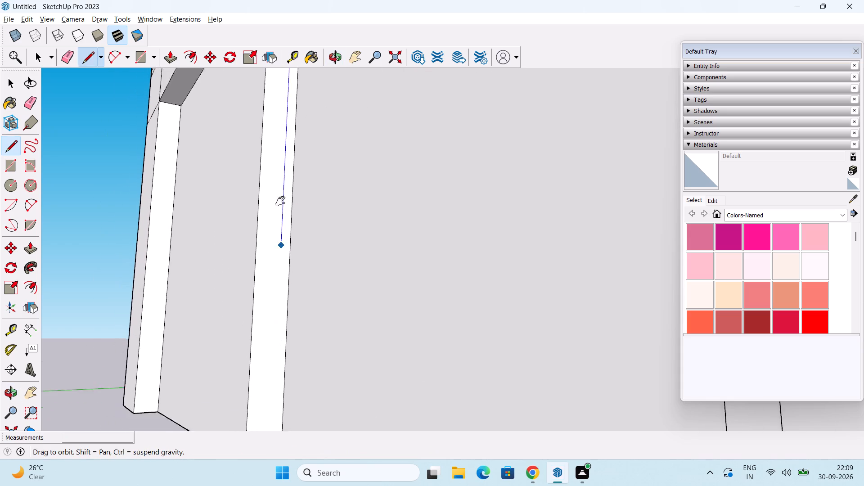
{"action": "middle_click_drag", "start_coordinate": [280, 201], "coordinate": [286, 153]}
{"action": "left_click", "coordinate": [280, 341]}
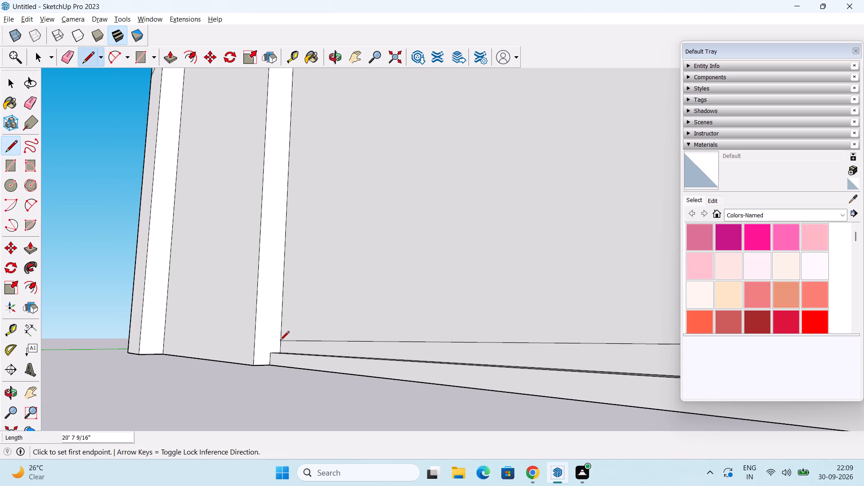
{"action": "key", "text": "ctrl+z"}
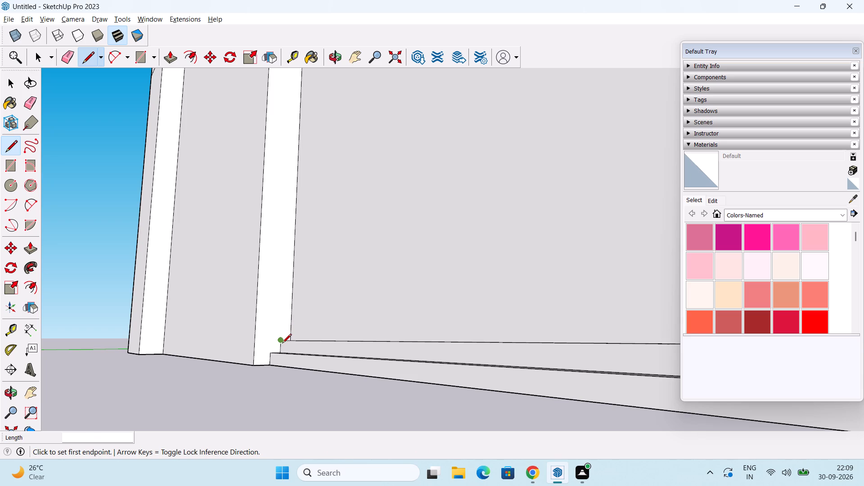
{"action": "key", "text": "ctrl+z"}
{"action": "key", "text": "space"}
Copy the vertical edge where the recessed panel meets the projecting wall section 1' along the panel.
{"action": "scroll", "coordinate": [290, 323], "scroll_direction": "down", "scroll_amount": 3}
{"action": "middle_click_drag", "start_coordinate": [313, 318], "coordinate": [350, 376]}
{"action": "scroll", "coordinate": [319, 311], "scroll_direction": "up", "scroll_amount": 2}
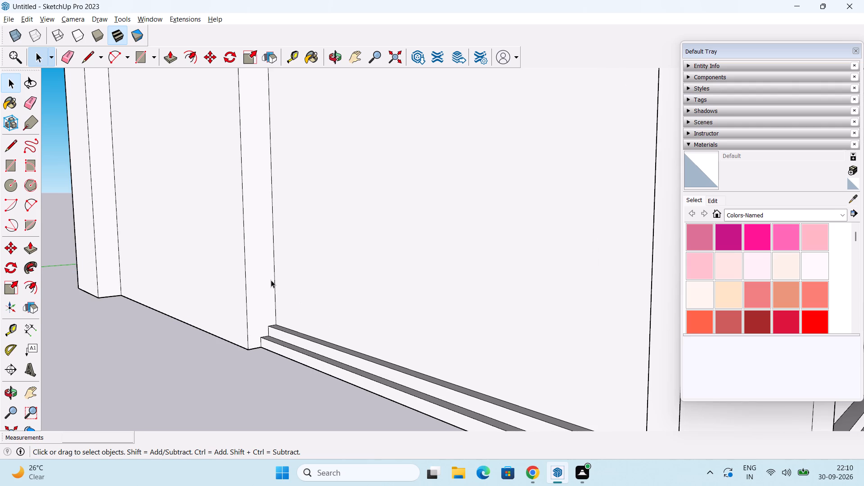
{"action": "left_click", "coordinate": [270, 279]}
{"action": "key", "text": "m"}
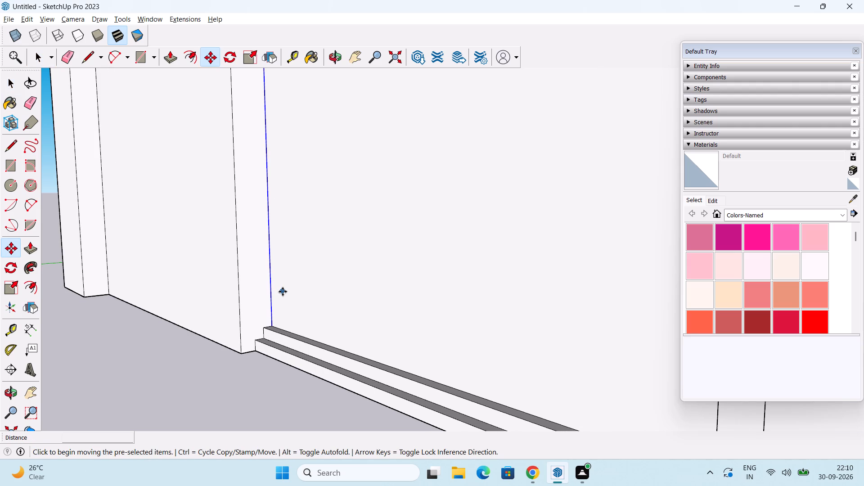
{"action": "middle_click_drag", "start_coordinate": [283, 291], "coordinate": [270, 363]}
{"action": "scroll", "coordinate": [264, 373], "scroll_direction": "up", "scroll_amount": 3}
{"action": "left_click", "coordinate": [279, 353]}
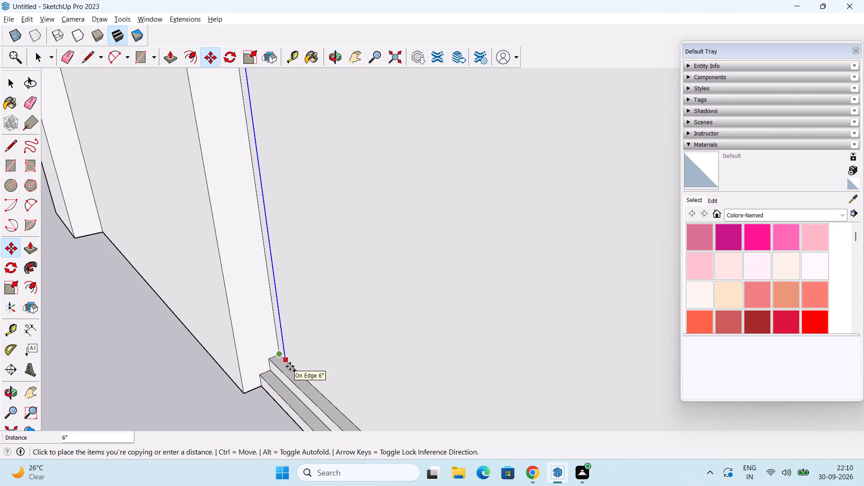
{"action": "type", "text": "1'"}
{"action": "key", "text": "Return"}
{"action": "key", "text": "space"}
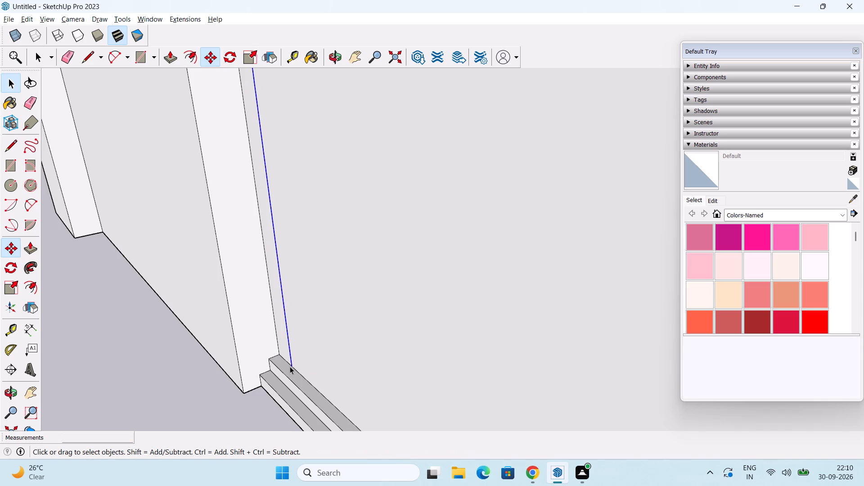
Push/Pull the new 1' vertical strip outward until it is flush with the upper base strip's front.
{"action": "key", "text": "p"}
{"action": "left_click", "coordinate": [278, 304]}
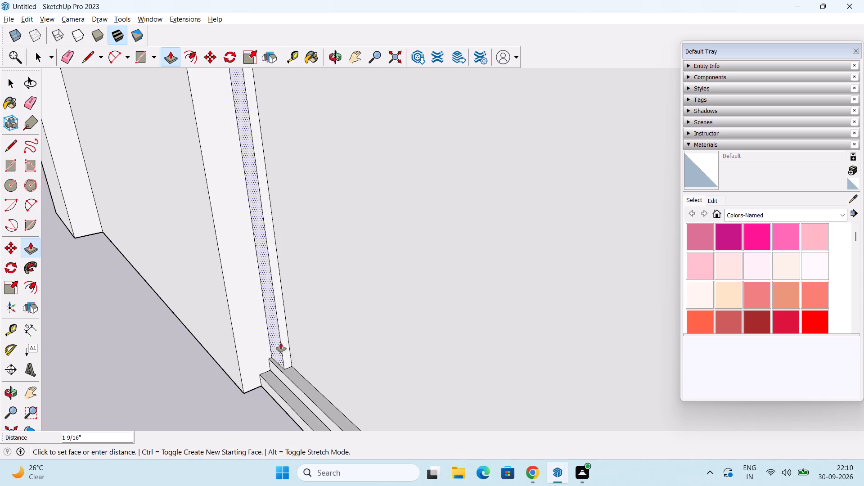
{"action": "left_click", "coordinate": [283, 378]}
{"action": "key", "text": "space"}
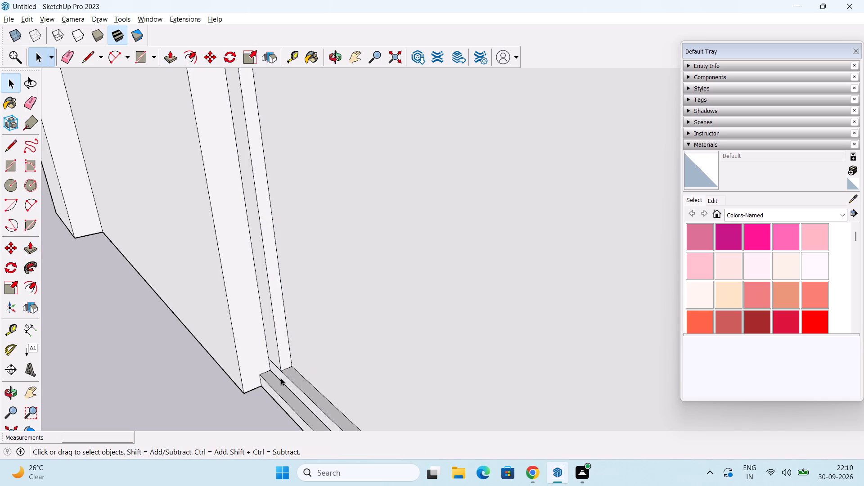
Erase the leftover edge where the vertical strip meets the base strip at the panel's lower corner.
{"action": "key", "text": "e"}
{"action": "scroll", "coordinate": [272, 375], "scroll_direction": "up", "scroll_amount": 4}
{"action": "left_click", "coordinate": [279, 364]}
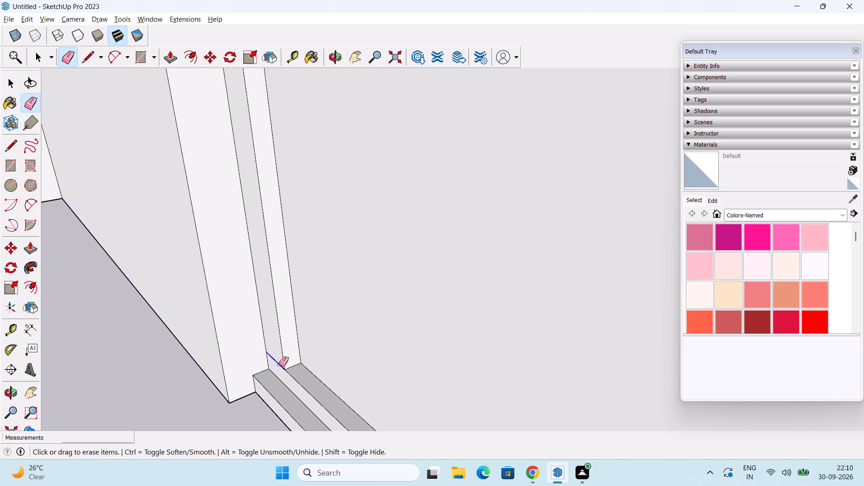
{"action": "scroll", "coordinate": [299, 345], "scroll_direction": "down", "scroll_amount": 8}
{"action": "key", "text": "space"}
Erase the leftover edges at the panel's upper corner, across the projecting section's side face and between the vertical and top strips.
{"action": "scroll", "coordinate": [485, 321], "scroll_direction": "down", "scroll_amount": 11}
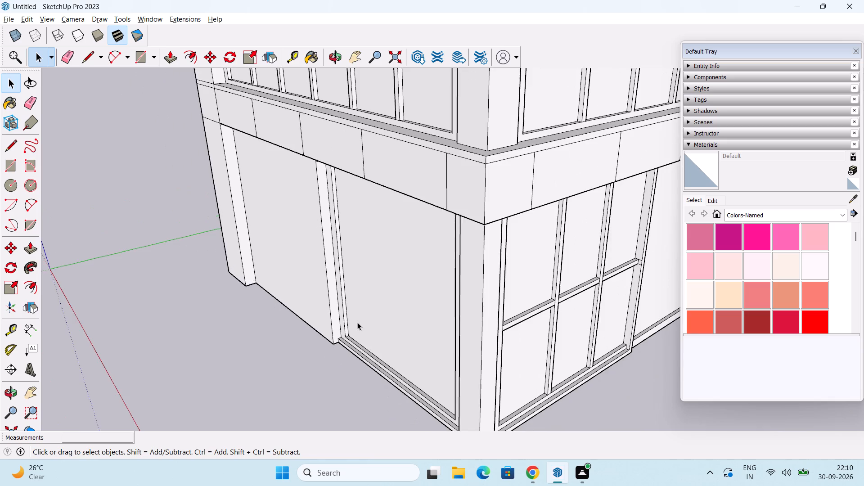
{"action": "middle_click_drag", "start_coordinate": [357, 313], "coordinate": [403, 96]}
{"action": "scroll", "coordinate": [366, 184], "scroll_direction": "up", "scroll_amount": 8}
{"action": "scroll", "coordinate": [315, 204], "scroll_direction": "up", "scroll_amount": 4}
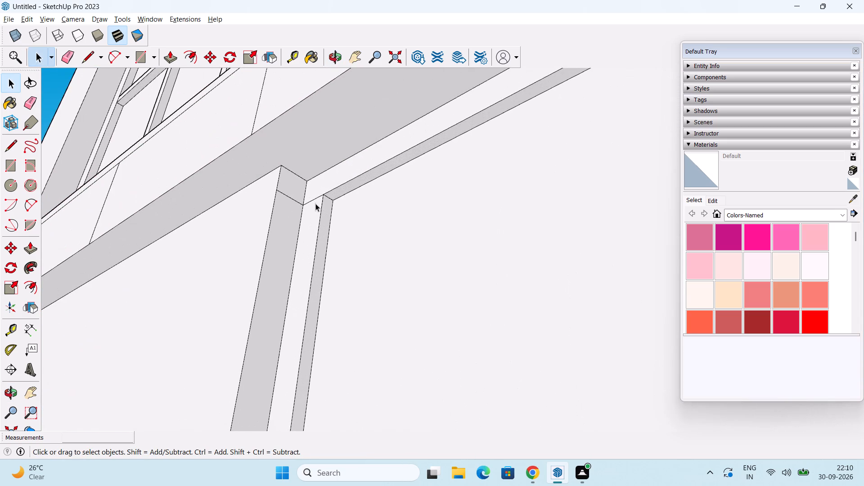
{"action": "middle_click_drag", "start_coordinate": [315, 202], "coordinate": [301, 240]}
{"action": "key", "text": "e"}
{"action": "scroll", "coordinate": [296, 238], "scroll_direction": "up", "scroll_amount": 3}
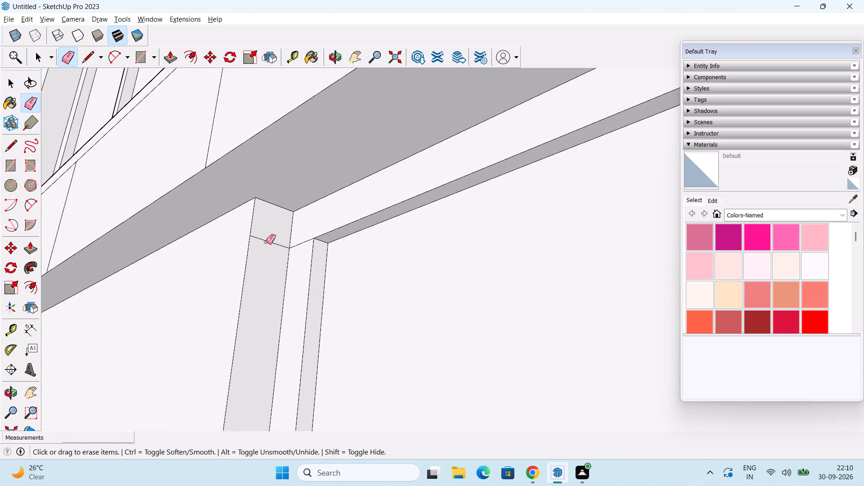
{"action": "left_click", "coordinate": [266, 242]}
{"action": "left_click", "coordinate": [302, 243]}
{"action": "scroll", "coordinate": [356, 228], "scroll_direction": "down", "scroll_amount": 4}
{"action": "key", "text": "space"}
Examine the framed ground-floor panel and both storeys of the building around the corner.
{"action": "scroll", "coordinate": [367, 225], "scroll_direction": "down", "scroll_amount": 12}
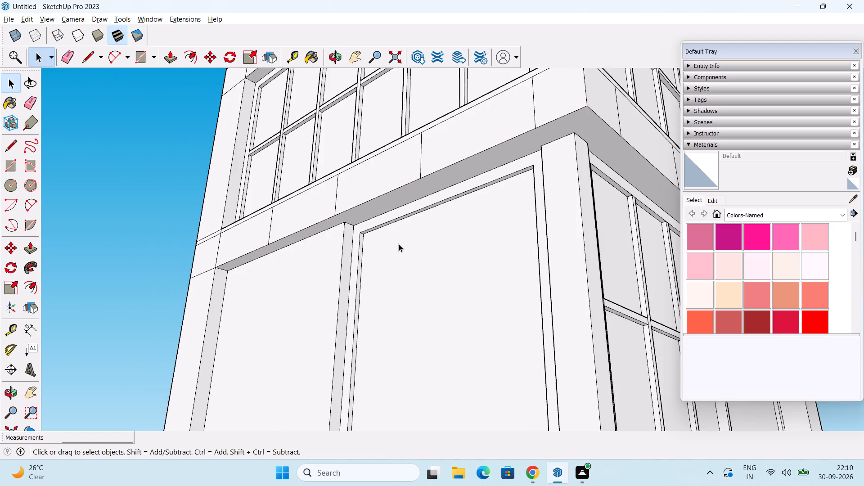
{"action": "middle_click_drag", "start_coordinate": [399, 244], "coordinate": [385, 282]}
{"action": "scroll", "coordinate": [388, 273], "scroll_direction": "down", "scroll_amount": 6}
{"action": "middle_click_drag", "start_coordinate": [400, 278], "coordinate": [543, 345]}
{"action": "scroll", "coordinate": [498, 347], "scroll_direction": "up", "scroll_amount": 3}
{"action": "middle_click_drag", "start_coordinate": [504, 342], "coordinate": [486, 331]}
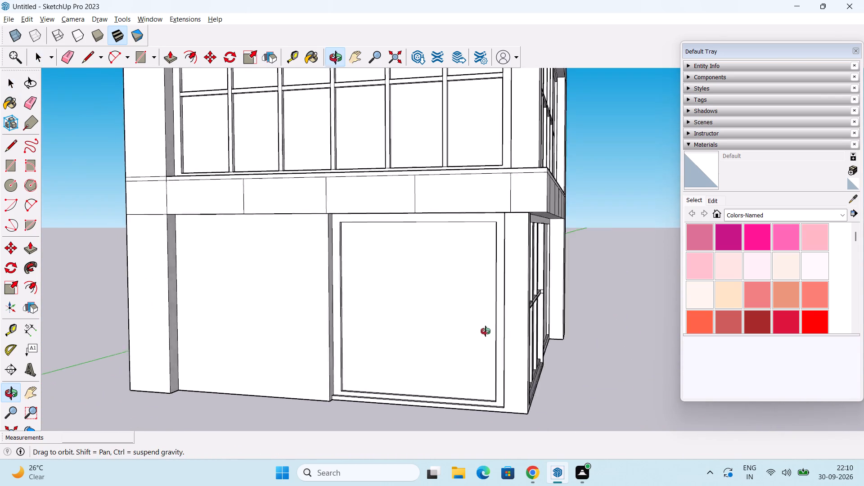
{"action": "middle_click_drag", "start_coordinate": [486, 331], "coordinate": [431, 329]}
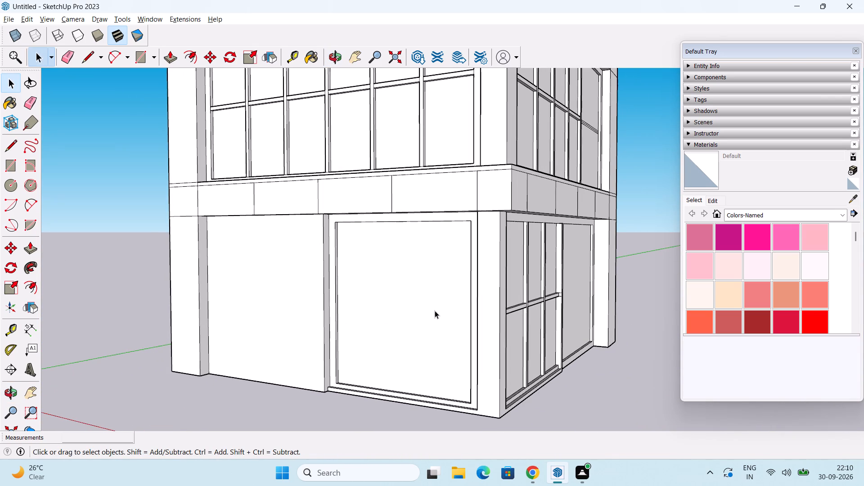
{"action": "scroll", "coordinate": [435, 310], "scroll_direction": "down", "scroll_amount": 1}
{"action": "middle_click_drag", "start_coordinate": [435, 310], "coordinate": [436, 368], "text": "shift"}
{"action": "scroll", "coordinate": [438, 364], "scroll_direction": "down", "scroll_amount": 1}
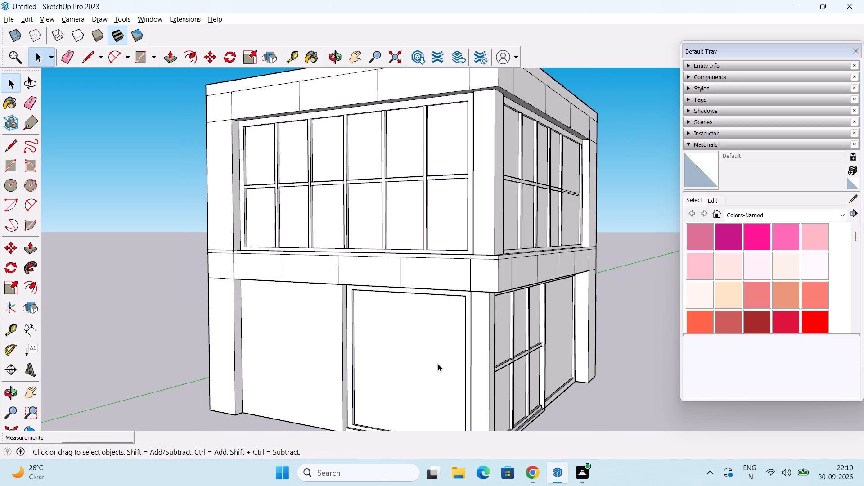
{"action": "middle_click_drag", "start_coordinate": [475, 359], "coordinate": [475, 359]}
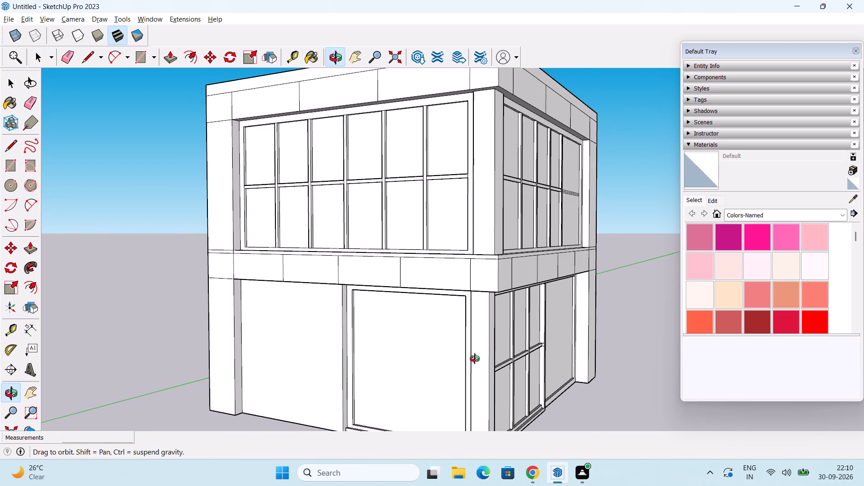
{"action": "middle_click_drag", "start_coordinate": [475, 359], "coordinate": [438, 356]}
{"action": "scroll", "coordinate": [435, 364], "scroll_direction": "up", "scroll_amount": 3}
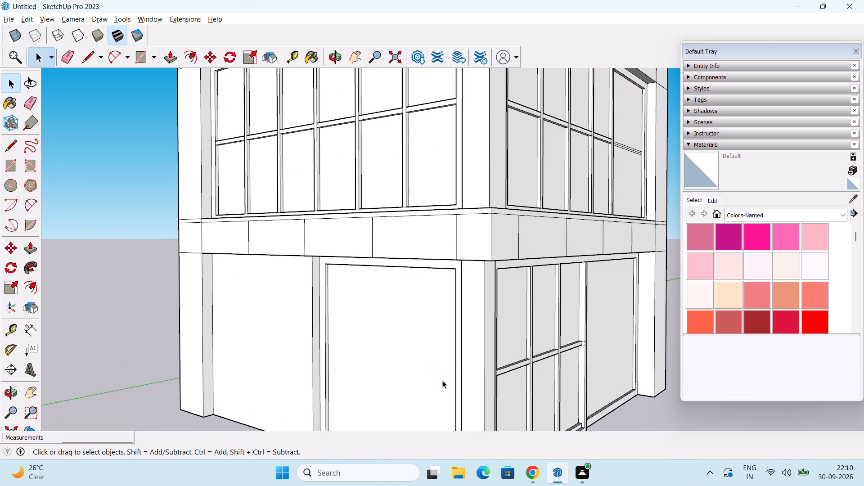
{"action": "scroll", "coordinate": [442, 380], "scroll_direction": "up", "scroll_amount": 3}
{"action": "scroll", "coordinate": [442, 380], "scroll_direction": "down", "scroll_amount": 2}
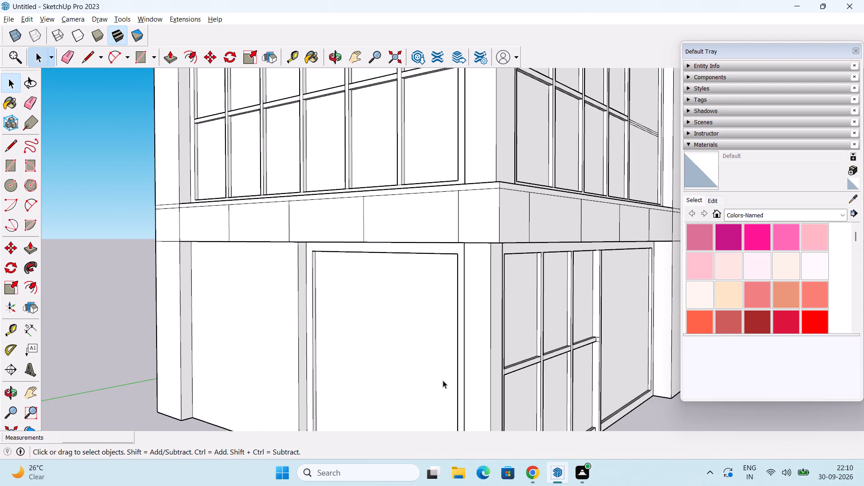
{"action": "scroll", "coordinate": [443, 380], "scroll_direction": "down", "scroll_amount": 2}
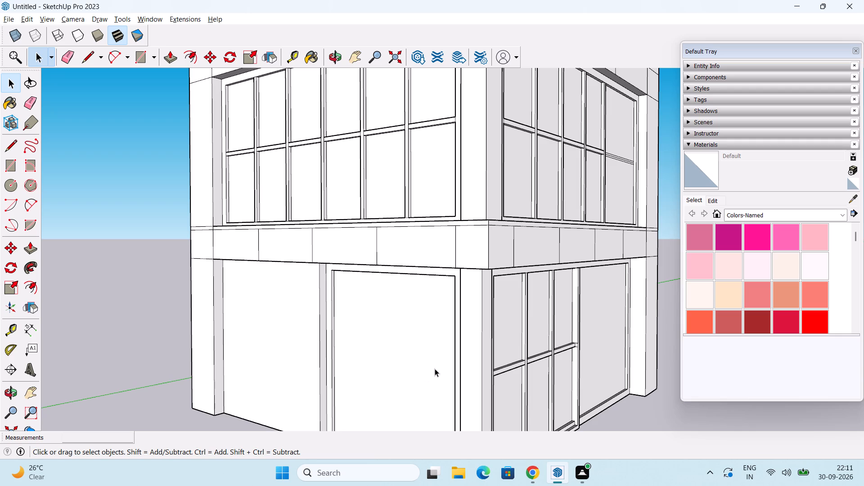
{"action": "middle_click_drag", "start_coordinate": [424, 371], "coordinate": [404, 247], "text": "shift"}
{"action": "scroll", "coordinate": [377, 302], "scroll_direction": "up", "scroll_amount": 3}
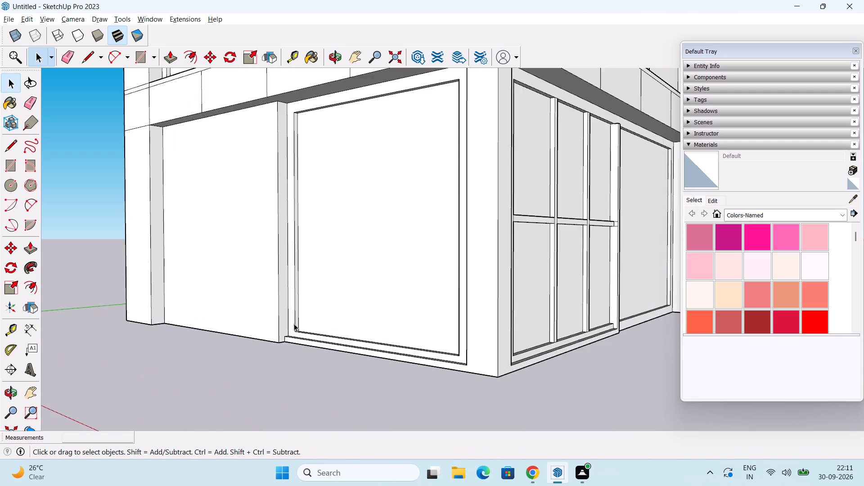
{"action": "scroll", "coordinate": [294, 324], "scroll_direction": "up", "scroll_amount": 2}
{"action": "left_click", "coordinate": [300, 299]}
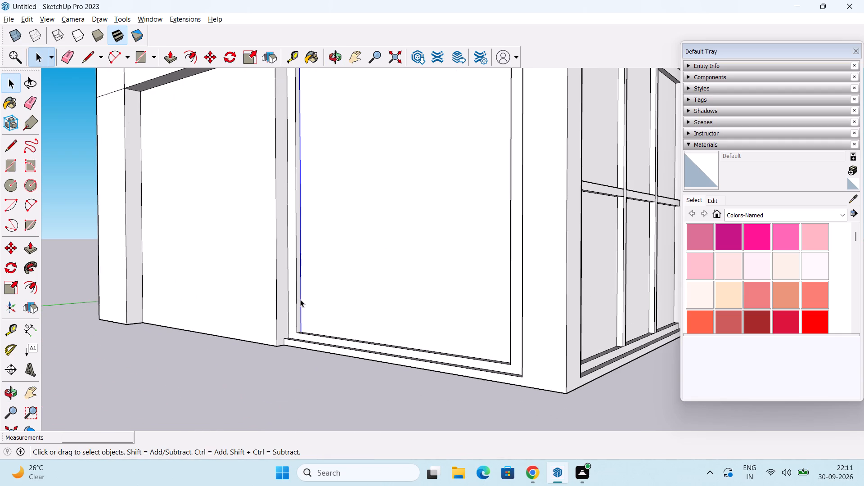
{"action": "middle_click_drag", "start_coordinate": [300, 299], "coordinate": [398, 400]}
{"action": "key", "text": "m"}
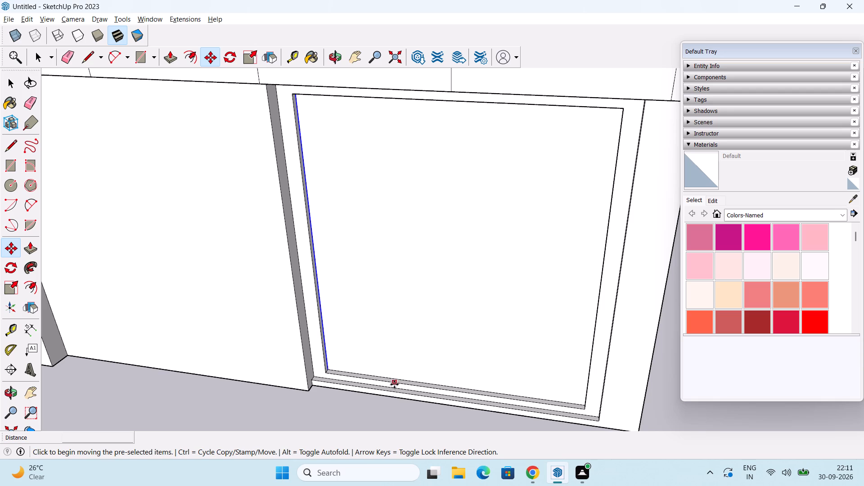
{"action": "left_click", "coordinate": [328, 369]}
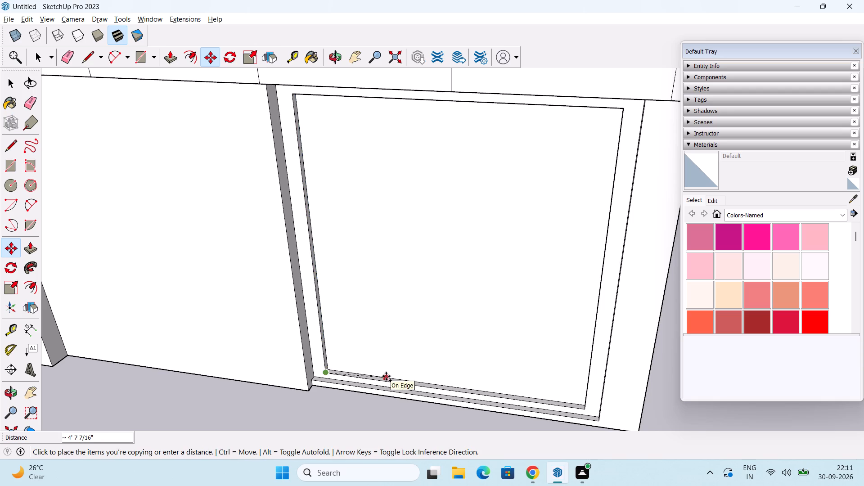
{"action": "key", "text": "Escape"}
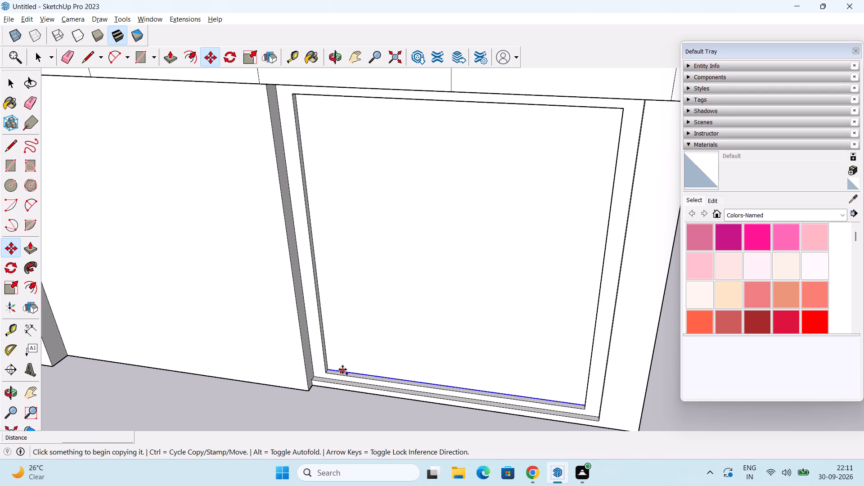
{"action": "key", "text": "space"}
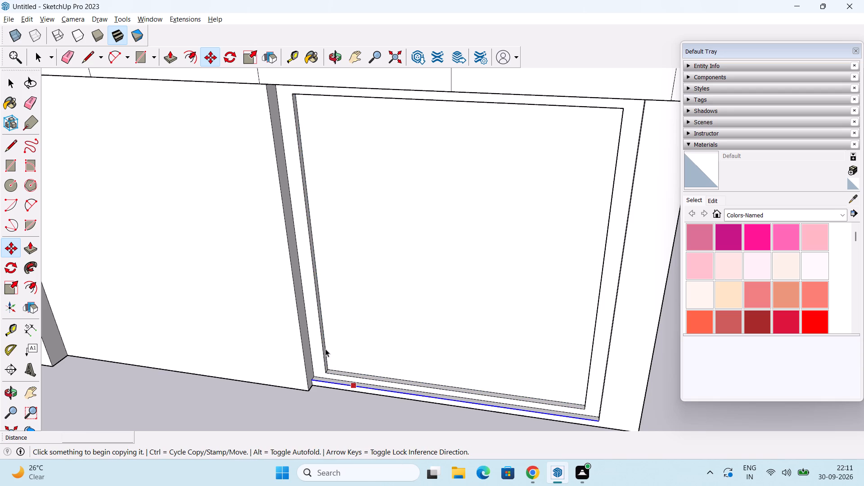
Copy the plain recessed panel's inner vertical side edge across to its opposite side and divide the distance into 3 equal bays.
{"action": "left_click", "coordinate": [325, 348]}
{"action": "key", "text": "m"}
{"action": "scroll", "coordinate": [337, 364], "scroll_direction": "up", "scroll_amount": 3}
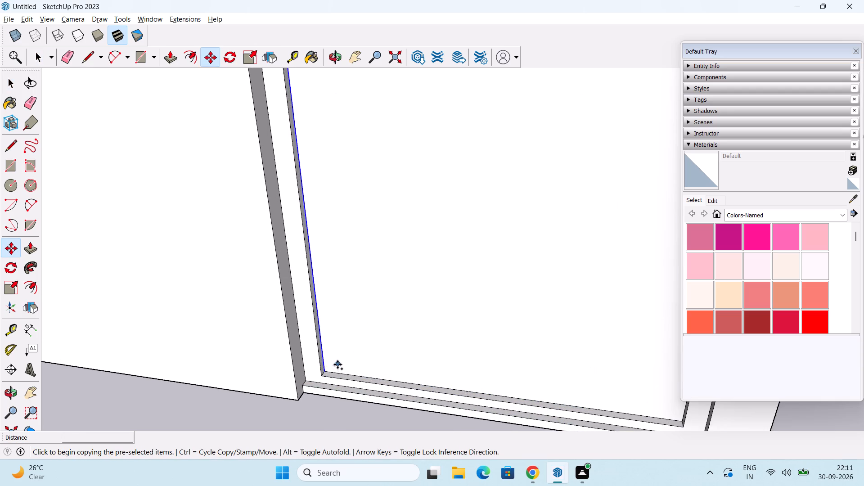
{"action": "left_click", "coordinate": [328, 370]}
{"action": "scroll", "coordinate": [564, 391], "scroll_direction": "down", "scroll_amount": 1}
{"action": "middle_click_drag", "start_coordinate": [562, 388], "coordinate": [485, 374], "text": "shift"}
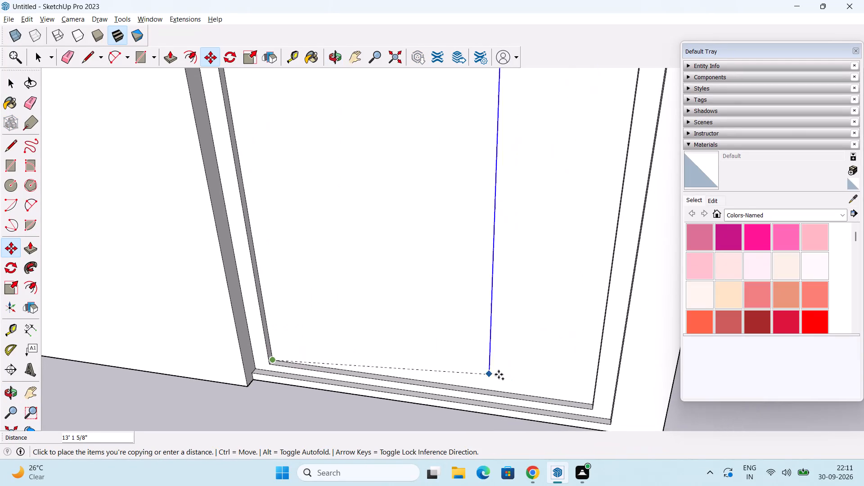
{"action": "middle_click_drag", "start_coordinate": [538, 367], "coordinate": [683, 415]}
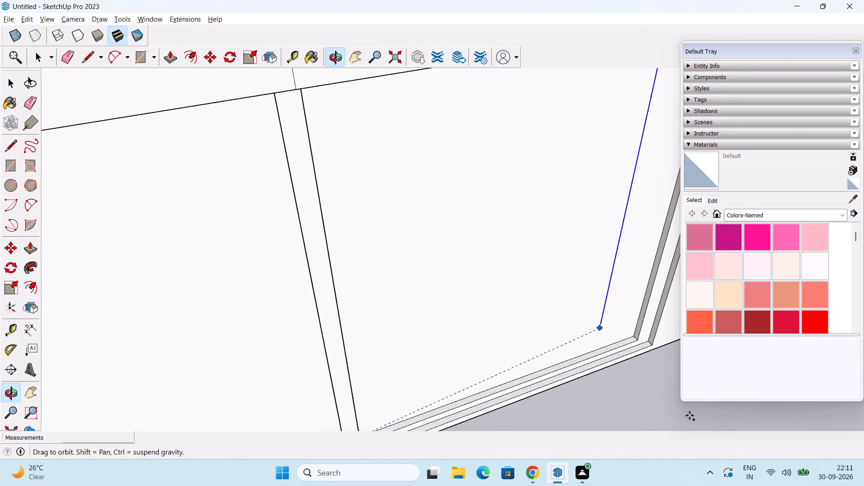
{"action": "left_click", "coordinate": [632, 335]}
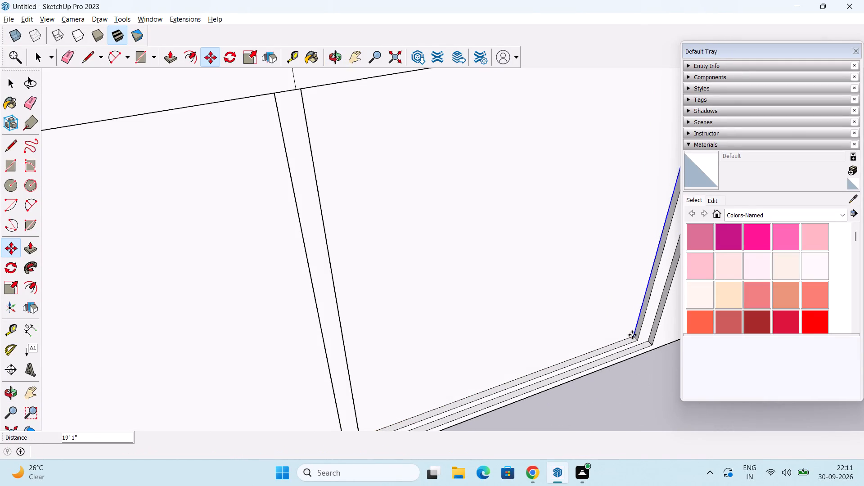
{"action": "key", "text": "slash"}
{"action": "key", "text": "3"}
{"action": "key", "text": "Return"}
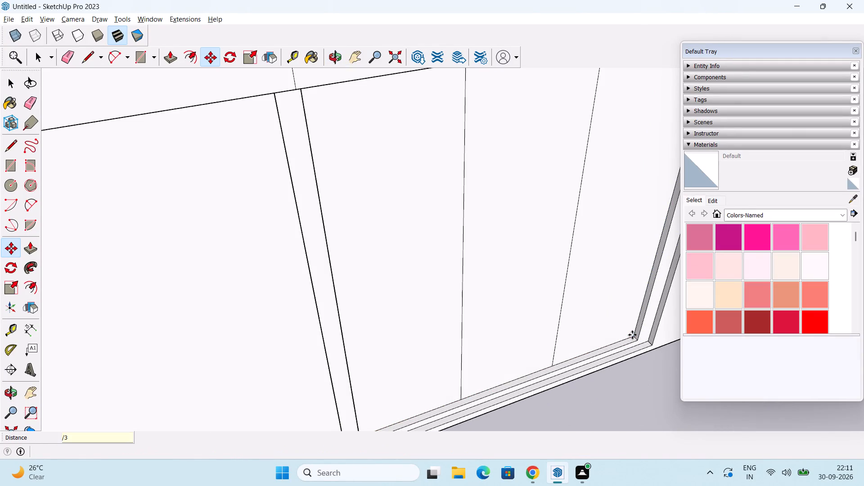
Examine the divided ground-floor panel beside the barred window around the building corner.
{"action": "middle_click_drag", "start_coordinate": [600, 360], "coordinate": [322, 265]}
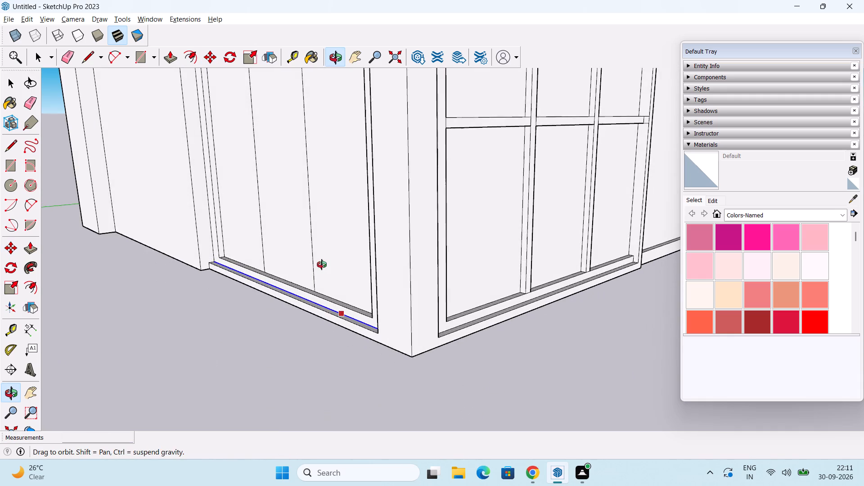
{"action": "middle_click_drag", "start_coordinate": [322, 265], "coordinate": [322, 263]}
{"action": "scroll", "coordinate": [322, 263], "scroll_direction": "down", "scroll_amount": 2}
{"action": "scroll", "coordinate": [315, 310], "scroll_direction": "down", "scroll_amount": 2}
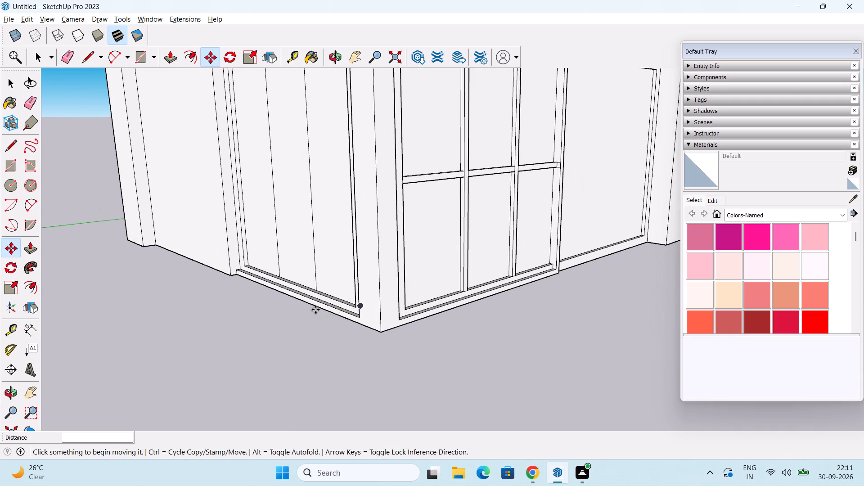
{"action": "middle_click_drag", "start_coordinate": [315, 310], "coordinate": [328, 344]}
{"action": "key", "text": "space"}
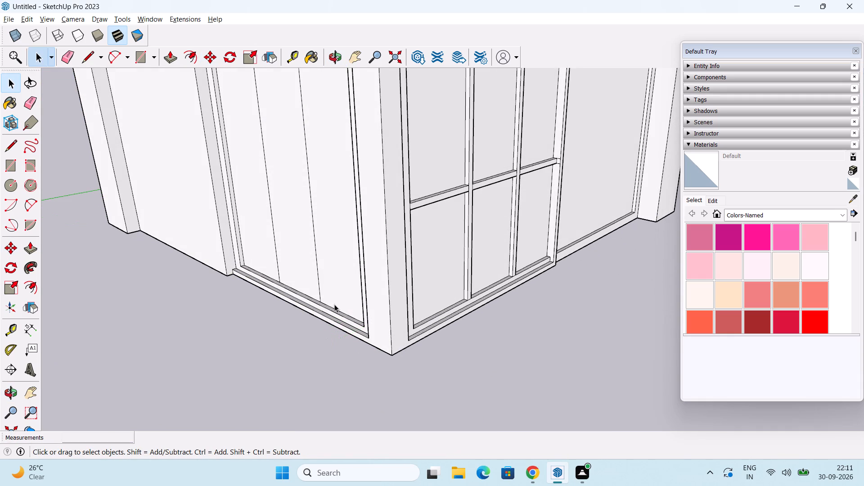
{"action": "scroll", "coordinate": [334, 304], "scroll_direction": "down", "scroll_amount": 2}
{"action": "middle_click_drag", "start_coordinate": [342, 319], "coordinate": [338, 425], "text": "shift"}
{"action": "middle_click_drag", "start_coordinate": [336, 409], "coordinate": [384, 310]}
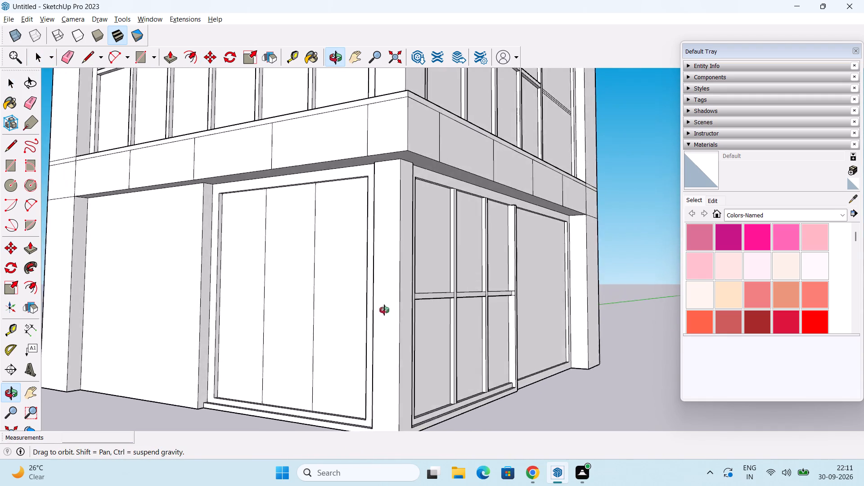
{"action": "middle_click_drag", "start_coordinate": [384, 310], "coordinate": [418, 327]}
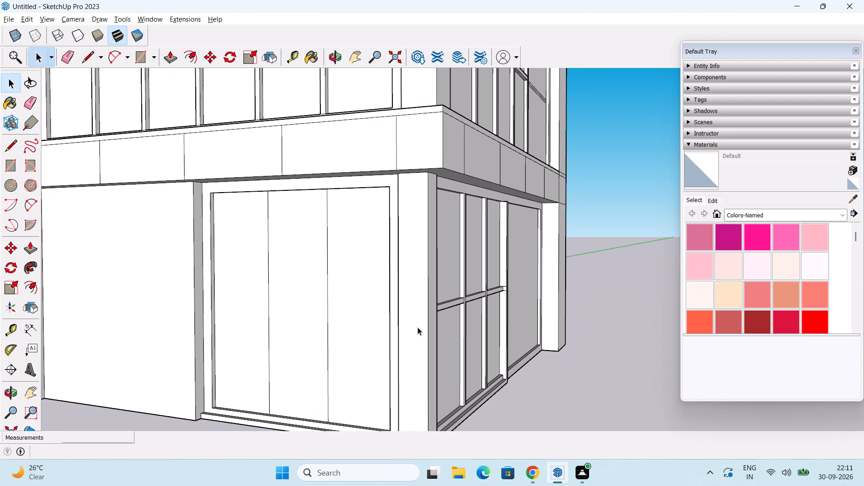
Copy the panel's division line farther from the building corner 6" outward, away from the middle bay.
{"action": "scroll", "coordinate": [418, 327], "scroll_direction": "up", "scroll_amount": 1}
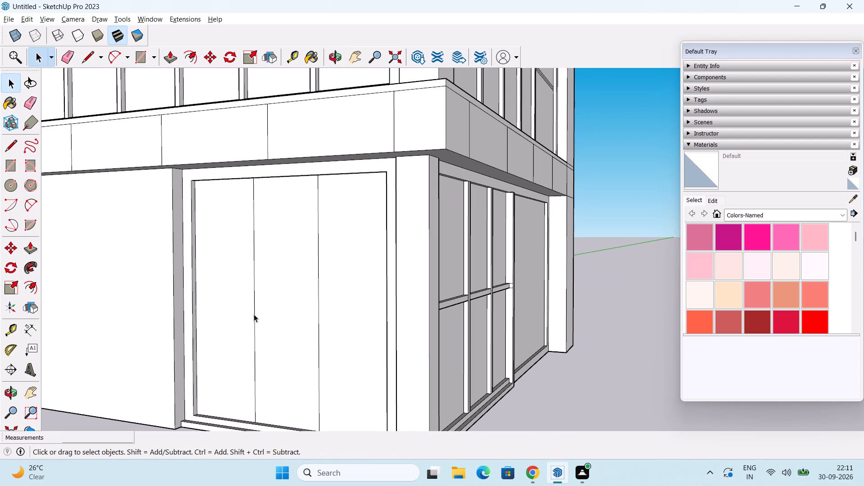
{"action": "left_click", "coordinate": [254, 314]}
{"action": "middle_click", "coordinate": [253, 313]}
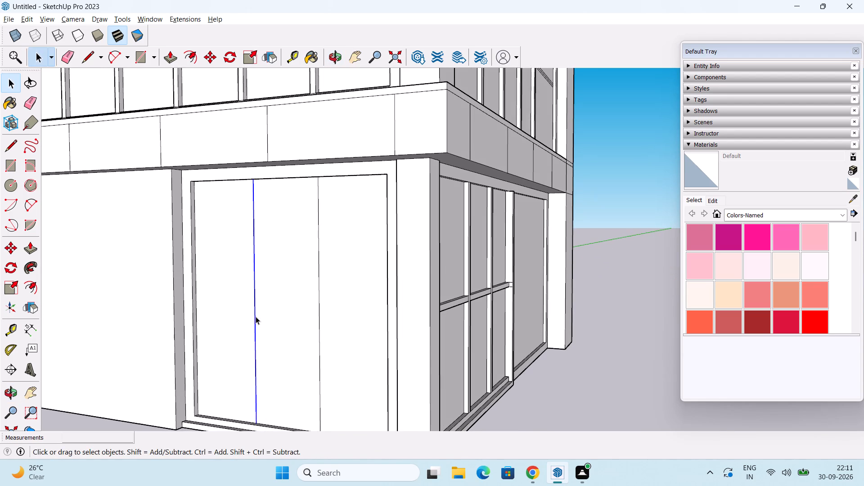
{"action": "key", "text": "m"}
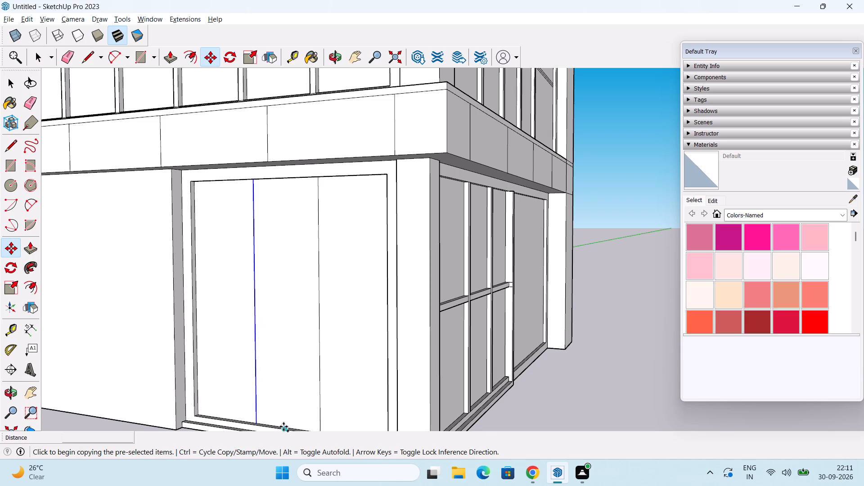
{"action": "middle_click_drag", "start_coordinate": [259, 391], "coordinate": [266, 276]}
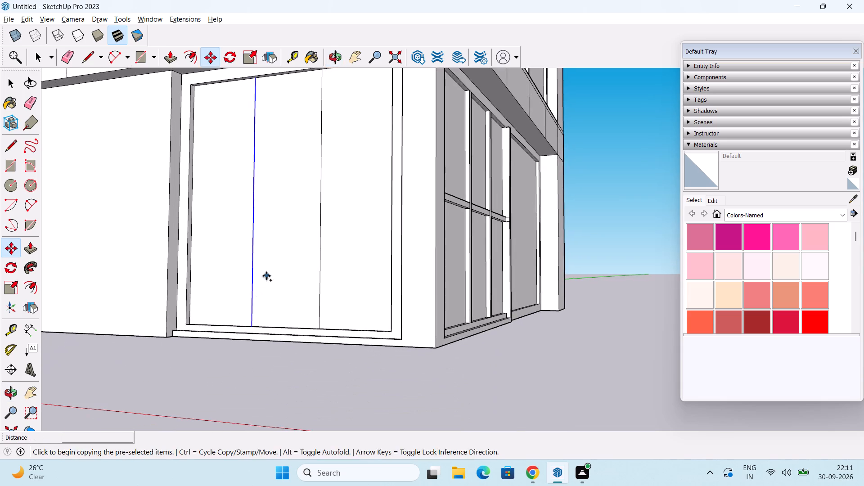
{"action": "middle_click_drag", "start_coordinate": [266, 276], "coordinate": [259, 377]}
{"action": "scroll", "coordinate": [270, 375], "scroll_direction": "up", "scroll_amount": 5}
{"action": "middle_click_drag", "start_coordinate": [403, 400], "coordinate": [367, 387]}
{"action": "left_click", "coordinate": [229, 346]}
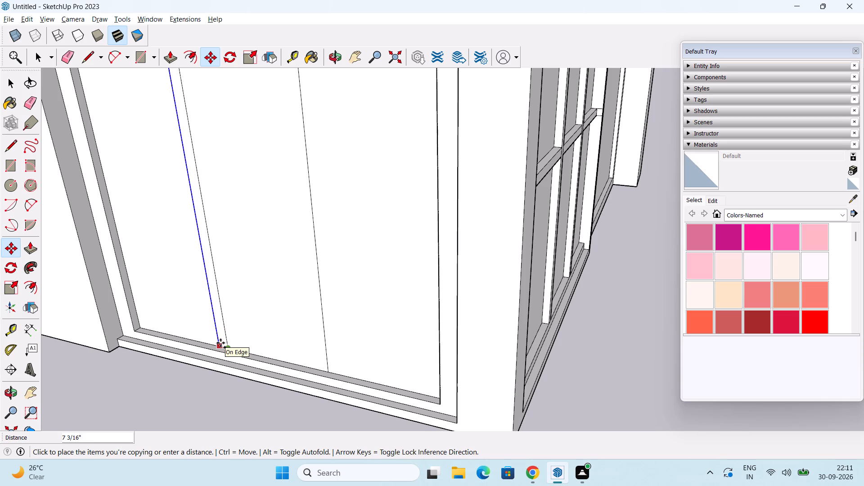
{"action": "type", "text": "6\""}
{"action": "key", "text": "Return"}
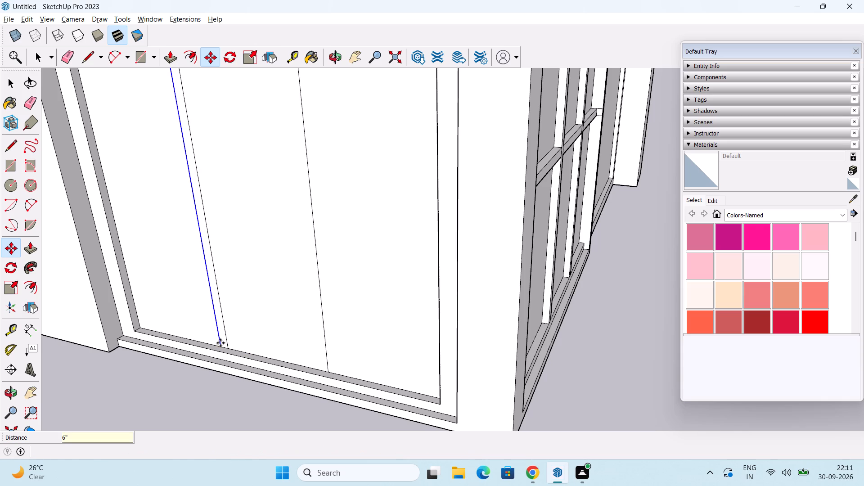
{"action": "key", "text": "space"}
Copy the division line nearer the building corner 6" toward that corner, away from the middle bay.
{"action": "left_click", "coordinate": [322, 306]}
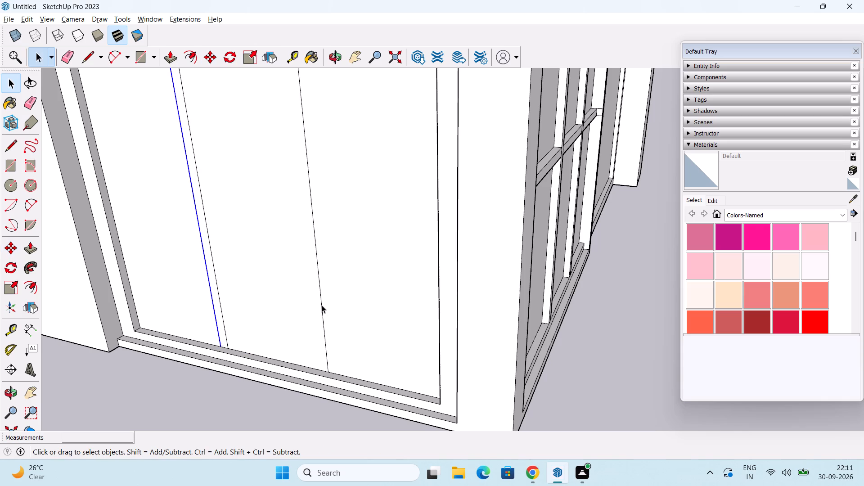
{"action": "key", "text": "m"}
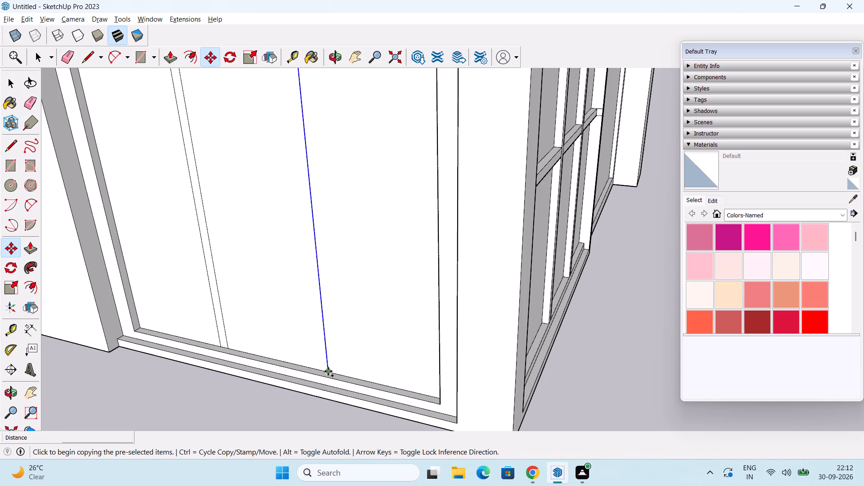
{"action": "left_click", "coordinate": [328, 371]}
{"action": "left_click", "coordinate": [337, 375]}
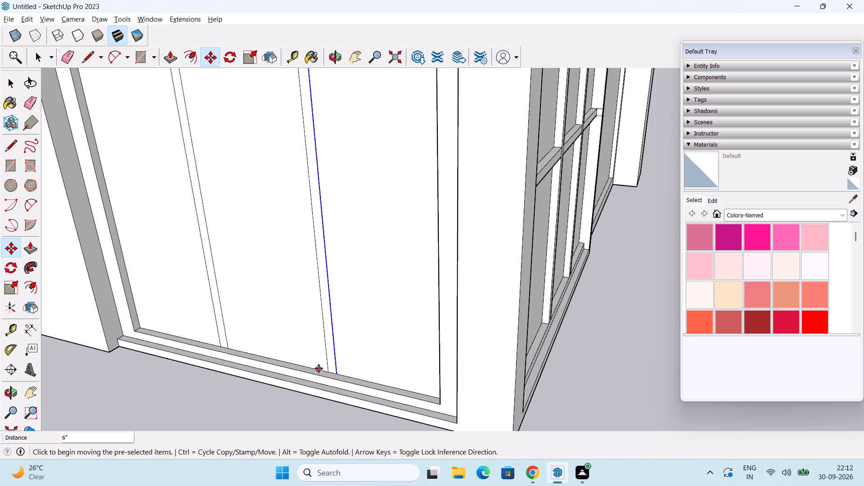
{"action": "key", "text": "space"}
Draw two closely spaced horizontal lines about 6' 4" long across the upper part of the middle bay, outlining a crossbar between the vertical strips.
{"action": "scroll", "coordinate": [315, 338], "scroll_direction": "down", "scroll_amount": 2}
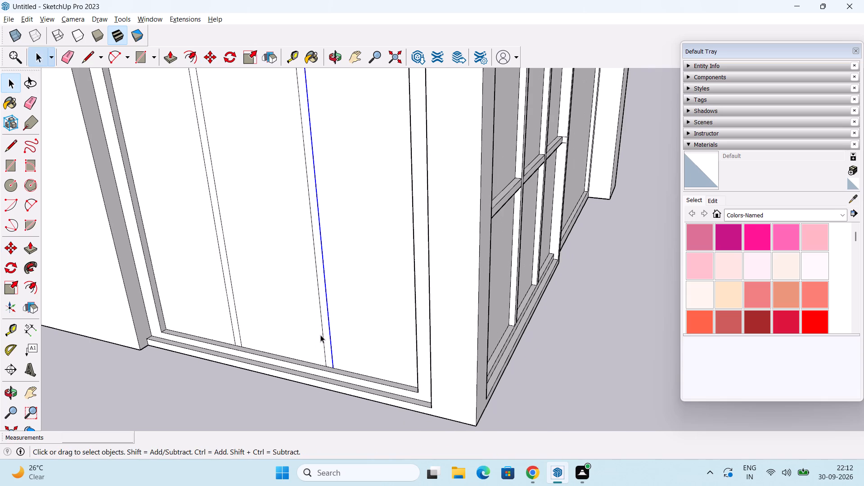
{"action": "scroll", "coordinate": [342, 307], "scroll_direction": "down", "scroll_amount": 1}
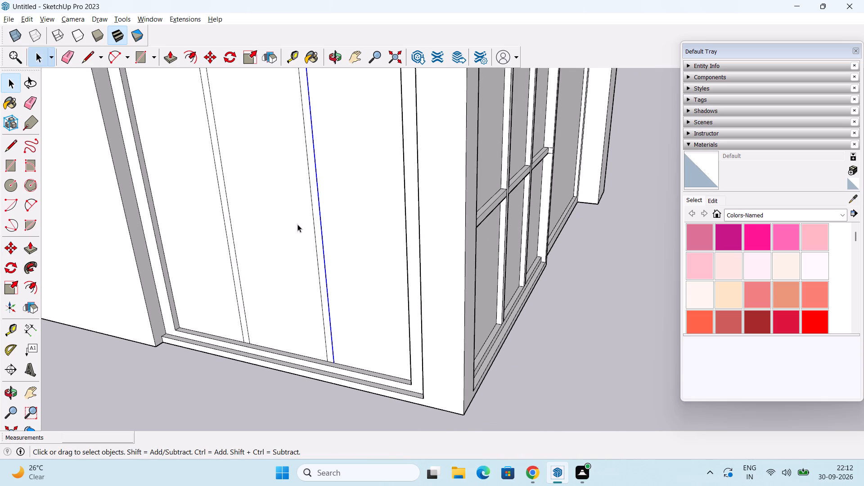
{"action": "scroll", "coordinate": [297, 224], "scroll_direction": "down", "scroll_amount": 2}
{"action": "middle_click_drag", "start_coordinate": [297, 223], "coordinate": [328, 285], "text": "shift"}
{"action": "middle_click_drag", "start_coordinate": [328, 286], "coordinate": [354, 190]}
{"action": "scroll", "coordinate": [334, 203], "scroll_direction": "up", "scroll_amount": 1}
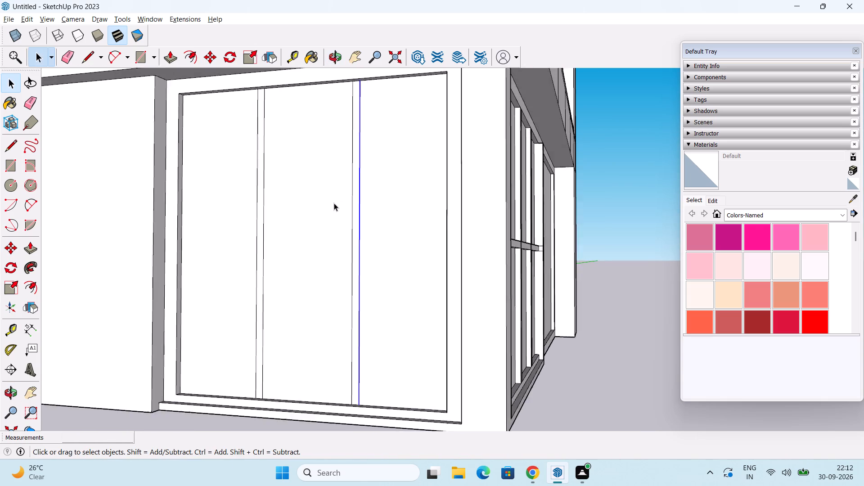
{"action": "scroll", "coordinate": [334, 203], "scroll_direction": "up", "scroll_amount": 2}
{"action": "key", "text": "p"}
{"action": "key", "text": "space"}
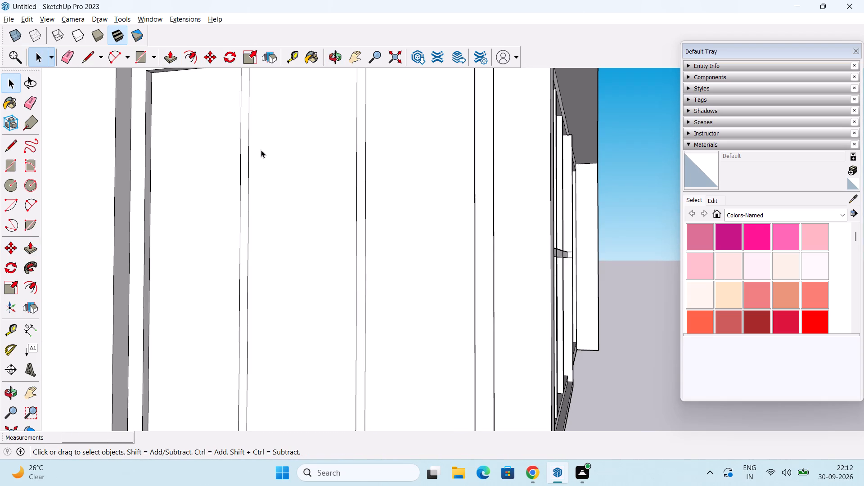
{"action": "key", "text": "l"}
{"action": "scroll", "coordinate": [272, 136], "scroll_direction": "down", "scroll_amount": 1}
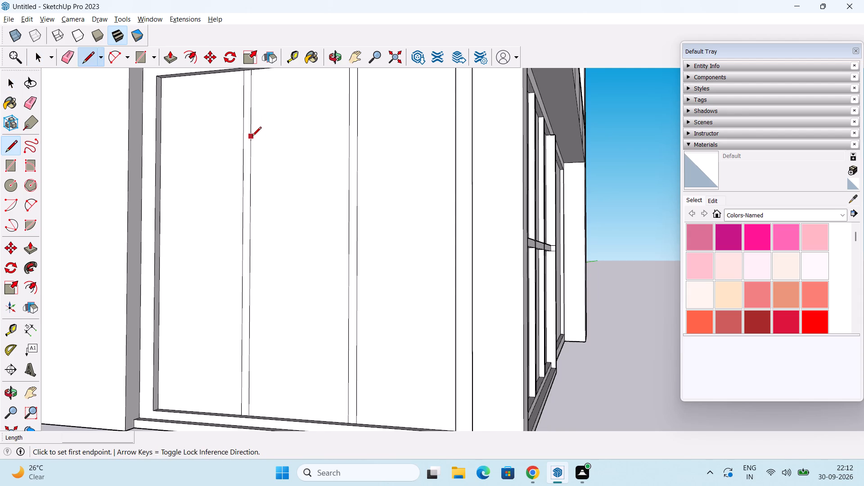
{"action": "left_click", "coordinate": [252, 137]}
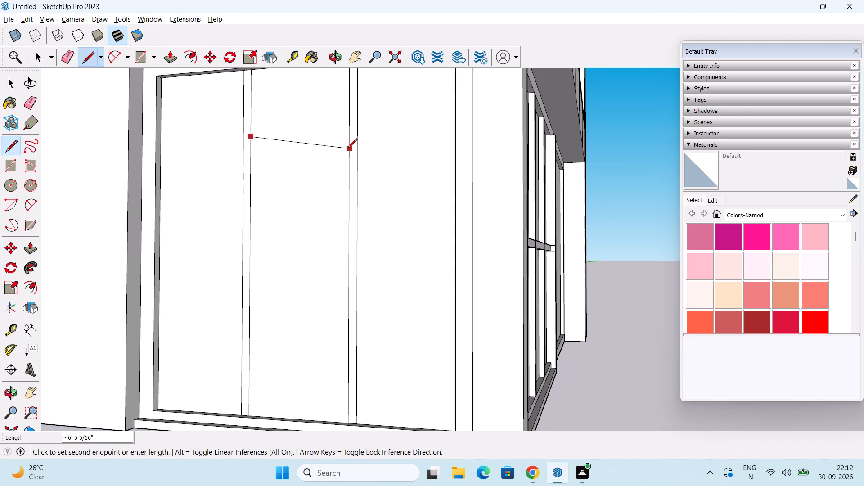
{"action": "left_click", "coordinate": [350, 133]}
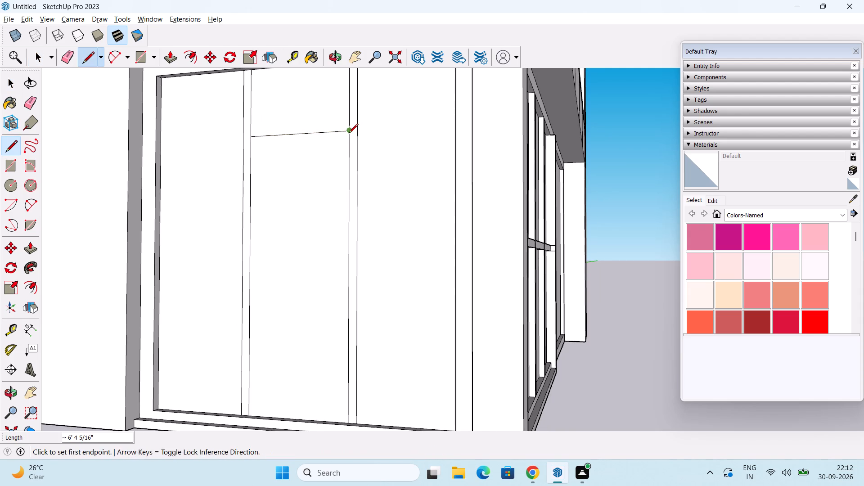
{"action": "key", "text": "space"}
{"action": "key", "text": "l"}
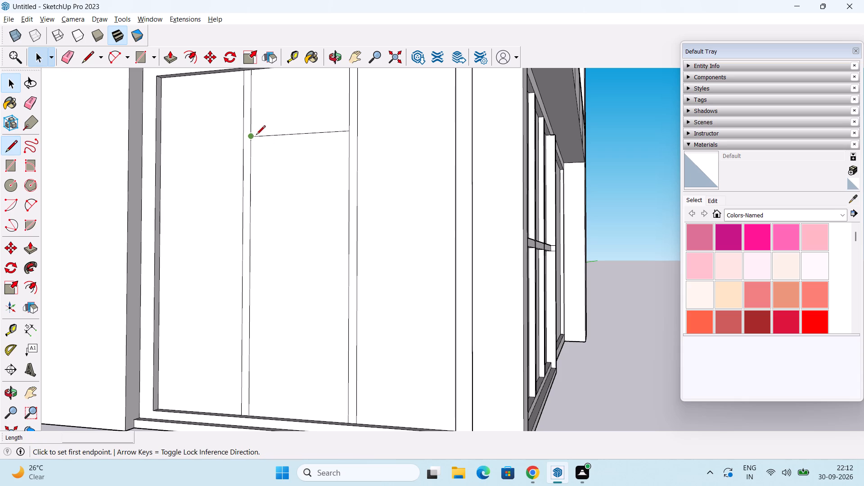
{"action": "left_click", "coordinate": [250, 145]}
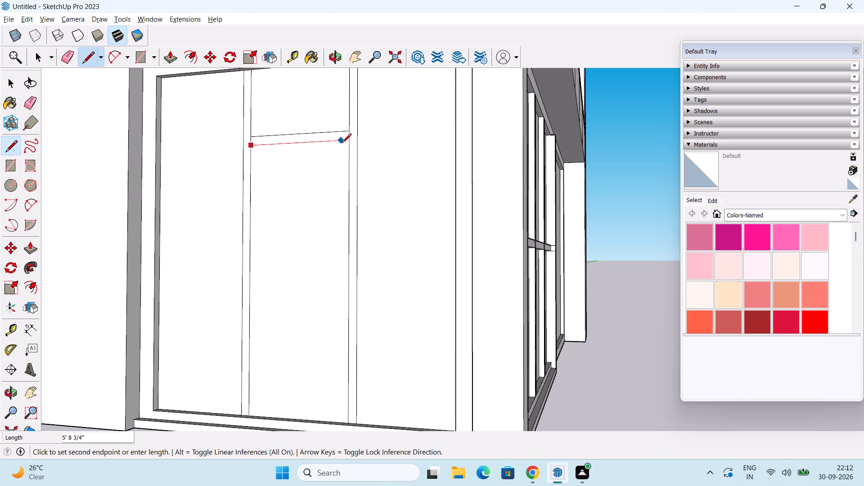
{"action": "left_click", "coordinate": [347, 145]}
Erase the short edge segments where the crossbar meets the two vertical strips so they form one face.
{"action": "scroll", "coordinate": [370, 156], "scroll_direction": "down", "scroll_amount": 6}
{"action": "middle_click_drag", "start_coordinate": [374, 193], "coordinate": [348, 225]}
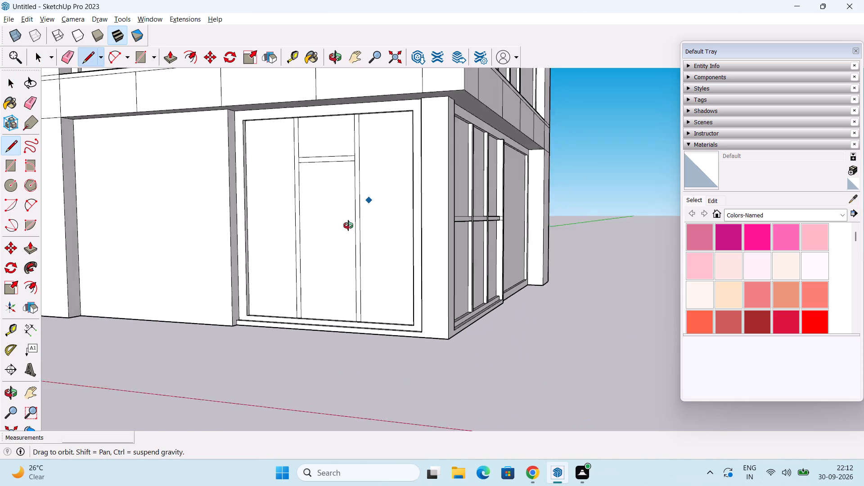
{"action": "middle_click_drag", "start_coordinate": [348, 225], "coordinate": [337, 234]}
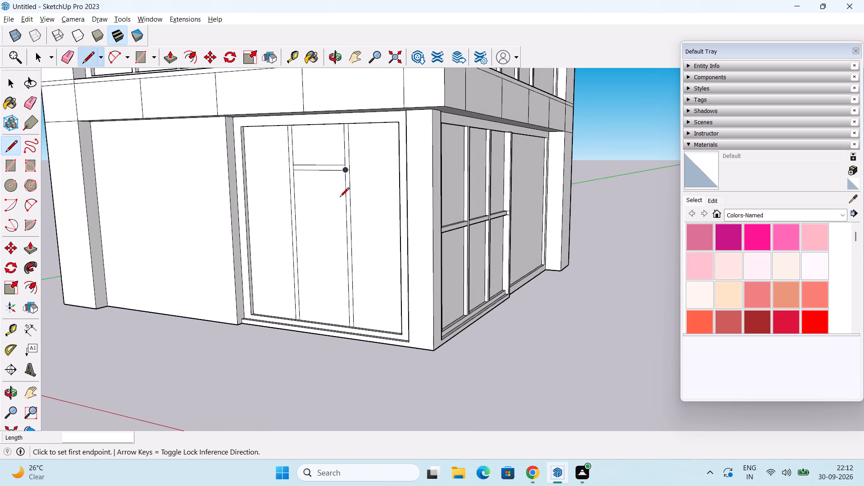
{"action": "key", "text": "space"}
{"action": "scroll", "coordinate": [342, 188], "scroll_direction": "up", "scroll_amount": 3}
{"action": "key", "text": "e"}
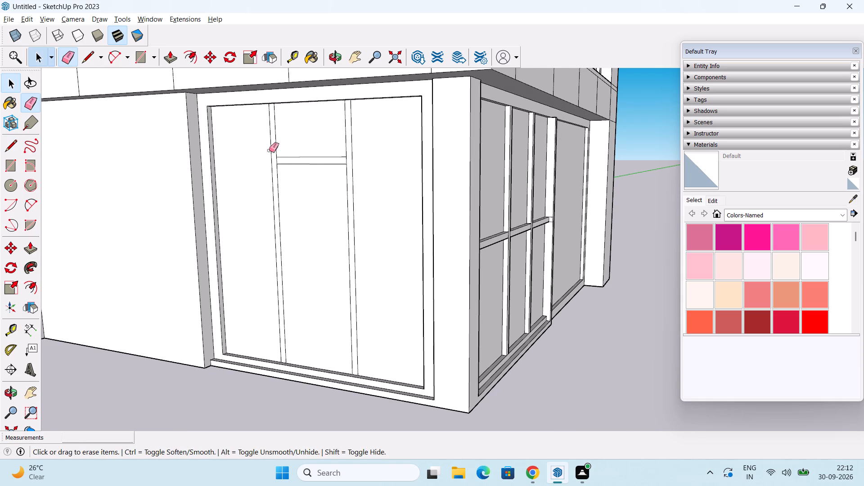
{"action": "left_click", "coordinate": [277, 161]}
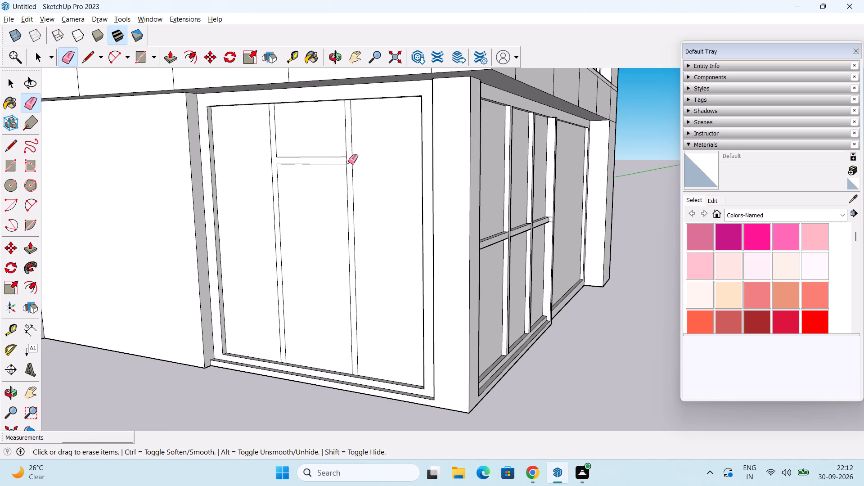
{"action": "left_click", "coordinate": [347, 161]}
Push/Pull the joined face of the two vertical strips and crossbar outward 5" as a raised door frame.
{"action": "middle_click_drag", "start_coordinate": [380, 228], "coordinate": [391, 256]}
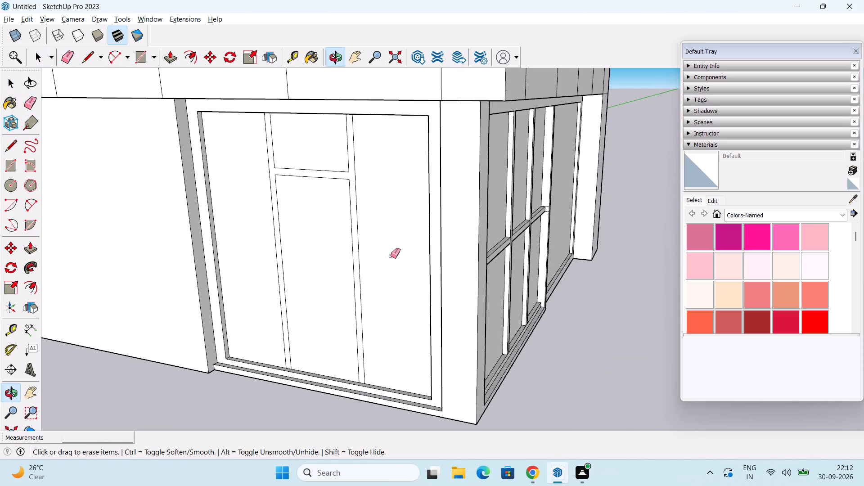
{"action": "key", "text": "space"}
{"action": "key", "text": "p"}
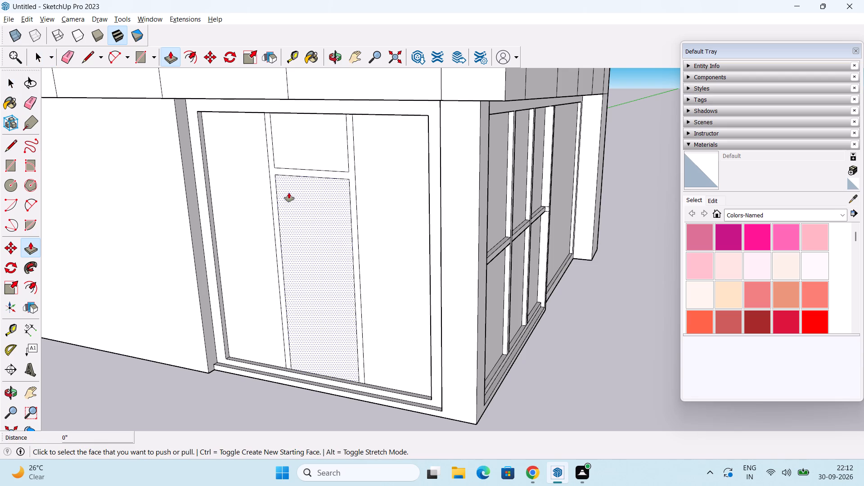
{"action": "left_click", "coordinate": [277, 220]}
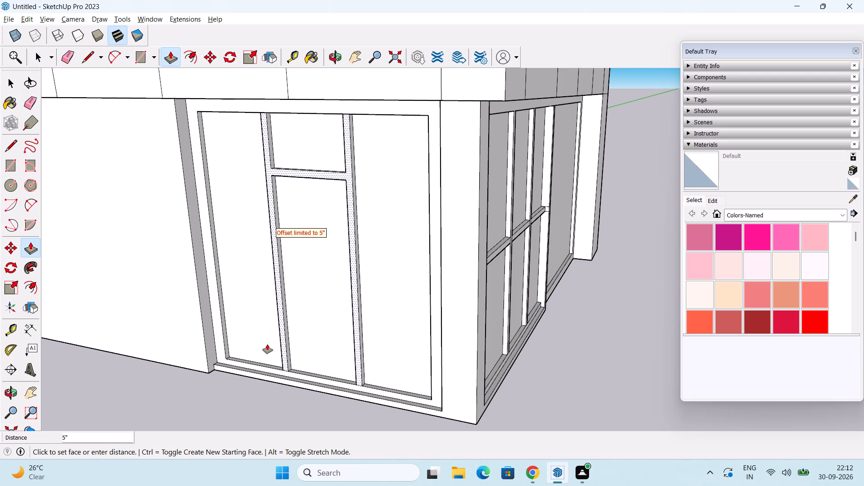
{"action": "left_click", "coordinate": [264, 366]}
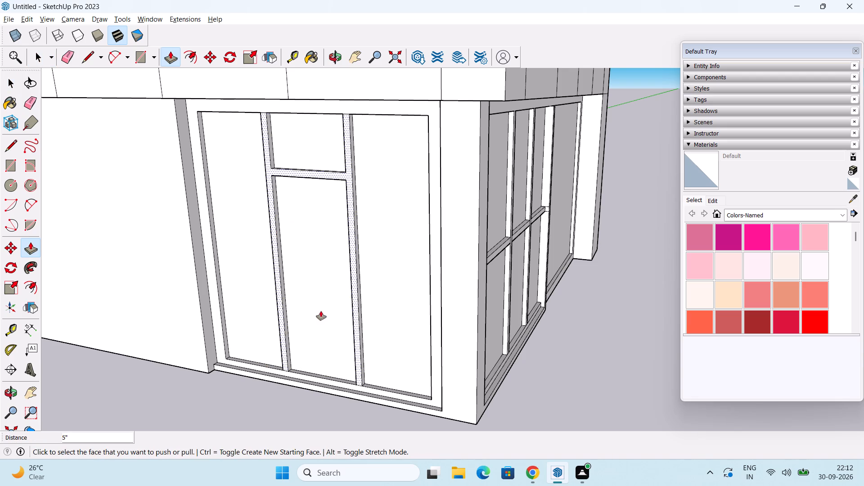
Examine the whole corner building from a distance, with both street facades in view.
{"action": "scroll", "coordinate": [321, 310], "scroll_direction": "down", "scroll_amount": 2}
{"action": "middle_click_drag", "start_coordinate": [320, 300], "coordinate": [306, 265]}
{"action": "scroll", "coordinate": [320, 263], "scroll_direction": "down", "scroll_amount": 1}
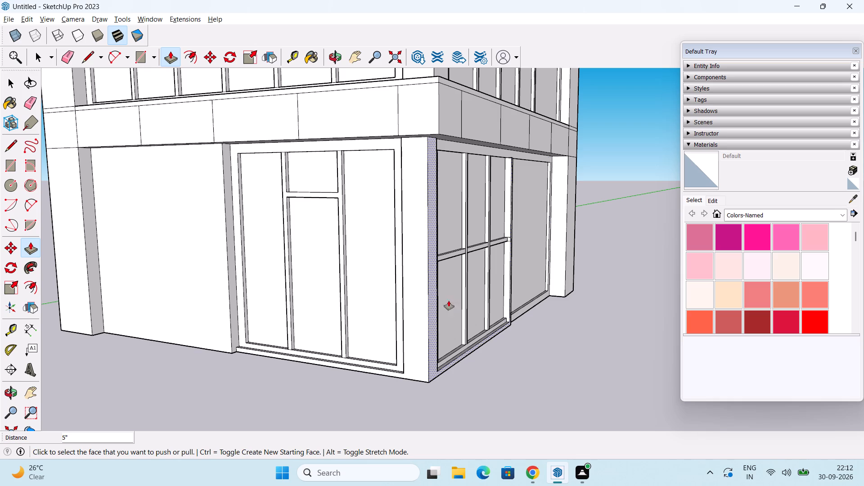
{"action": "scroll", "coordinate": [360, 316], "scroll_direction": "down", "scroll_amount": 3}
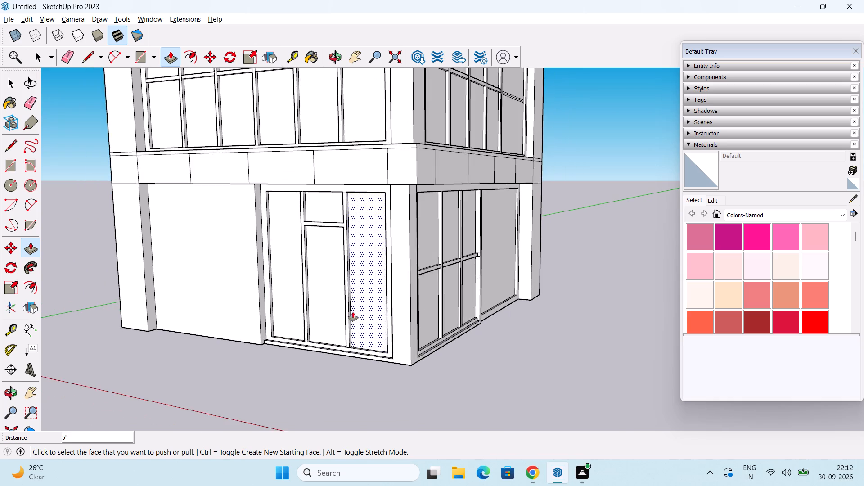
{"action": "scroll", "coordinate": [352, 312], "scroll_direction": "down", "scroll_amount": 2}
{"action": "middle_click_drag", "start_coordinate": [355, 297], "coordinate": [326, 307]}
{"action": "scroll", "coordinate": [326, 306], "scroll_direction": "down", "scroll_amount": 3}
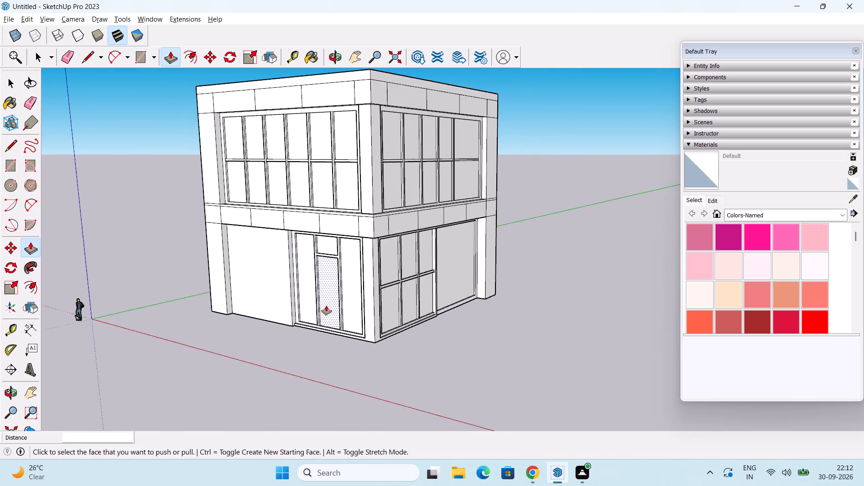
{"action": "scroll", "coordinate": [326, 306], "scroll_direction": "down", "scroll_amount": 2}
{"action": "middle_click_drag", "start_coordinate": [329, 309], "coordinate": [317, 310]}
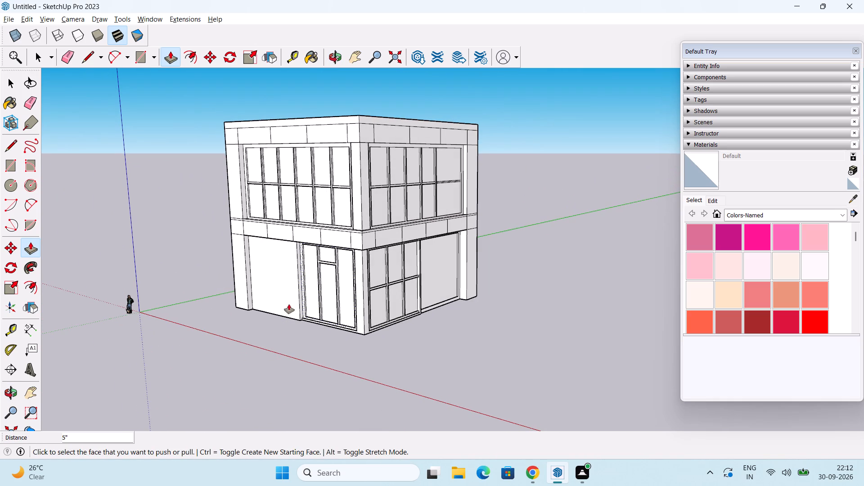
Copy the blank ground-floor wall's vertical edge beside the door bay 21' 1" to the wall's far edge, dividing the span into four (/4).
{"action": "key", "text": "space"}
{"action": "scroll", "coordinate": [282, 285], "scroll_direction": "up", "scroll_amount": 4}
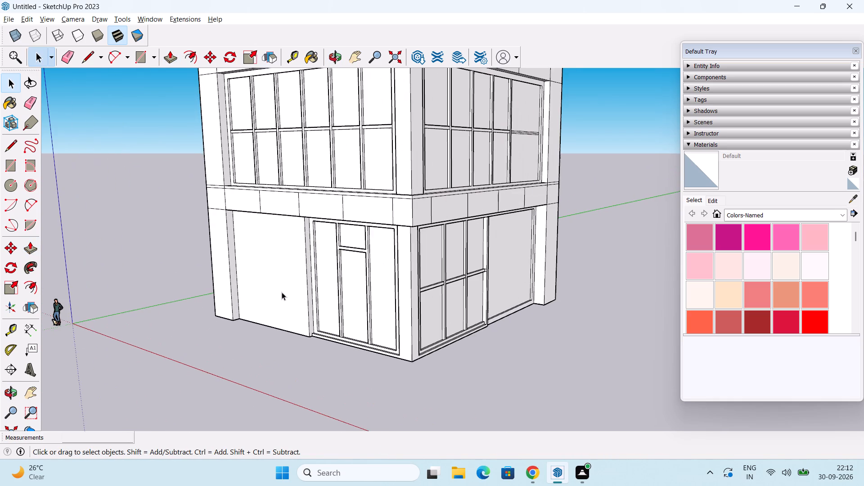
{"action": "middle_click_drag", "start_coordinate": [282, 291], "coordinate": [333, 297]}
{"action": "scroll", "coordinate": [333, 297], "scroll_direction": "up", "scroll_amount": 2}
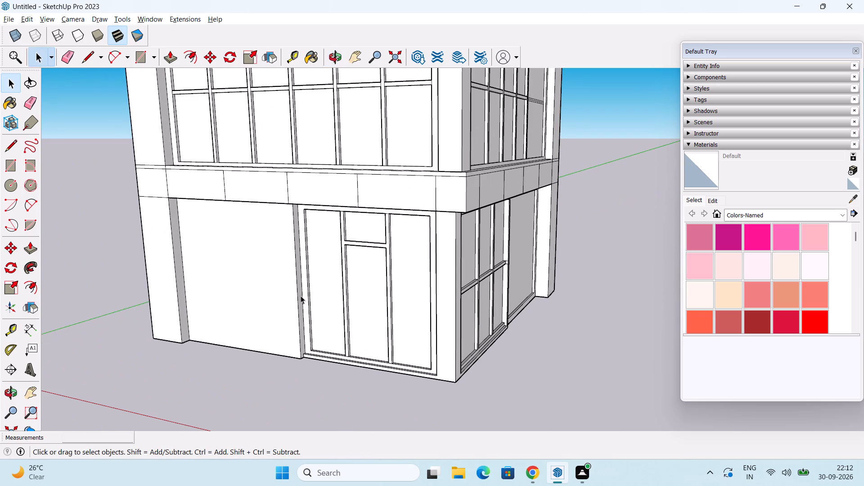
{"action": "left_click", "coordinate": [298, 305]}
{"action": "key", "text": "m"}
{"action": "left_click", "coordinate": [297, 360]}
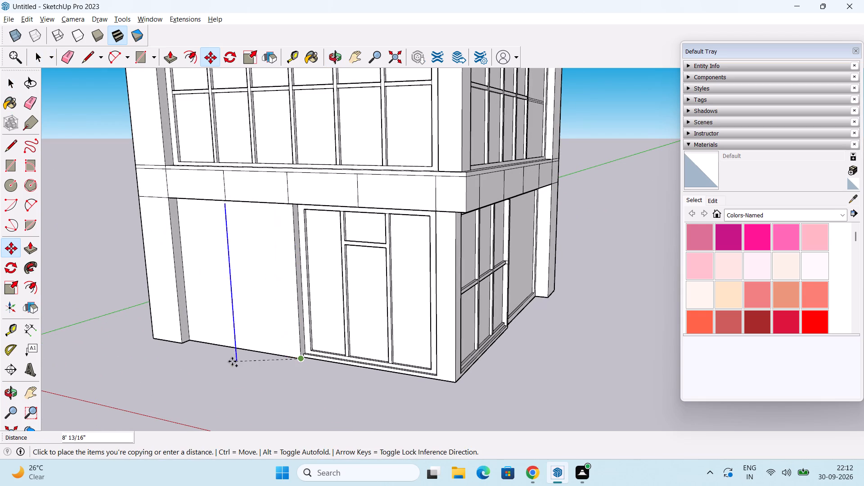
{"action": "left_click", "coordinate": [194, 339]}
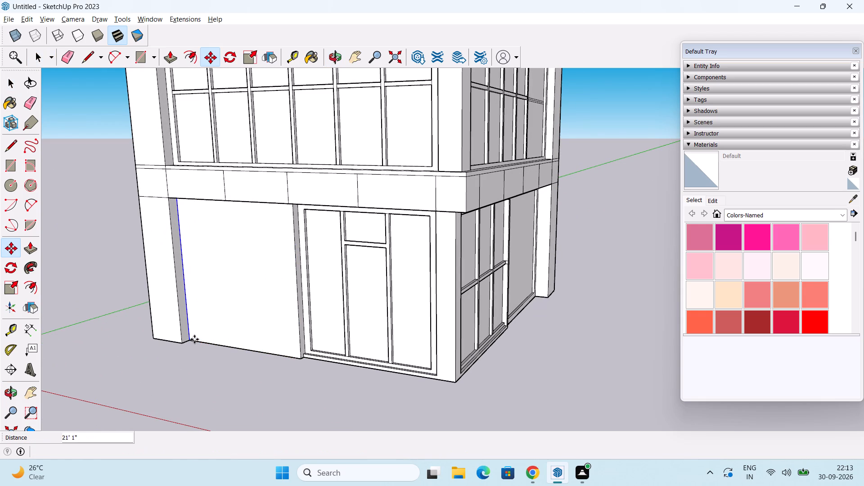
{"action": "type", "text": "/4"}
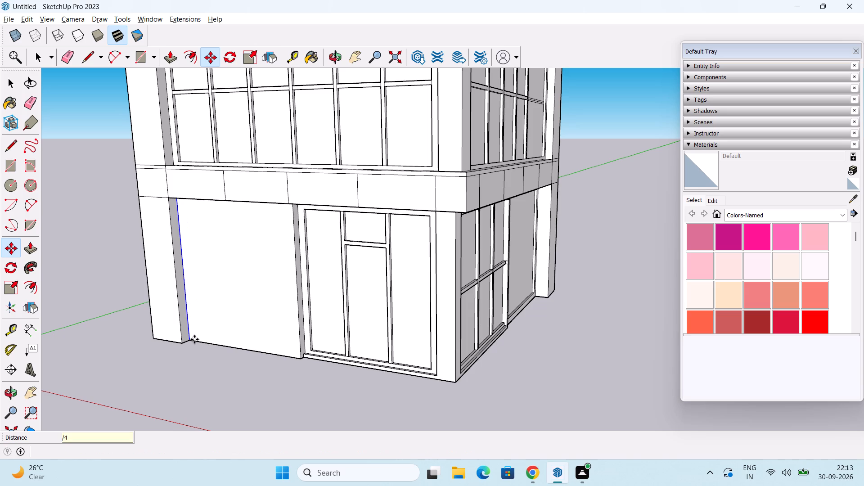
{"action": "key", "text": "Return"}
{"action": "key", "text": "space"}
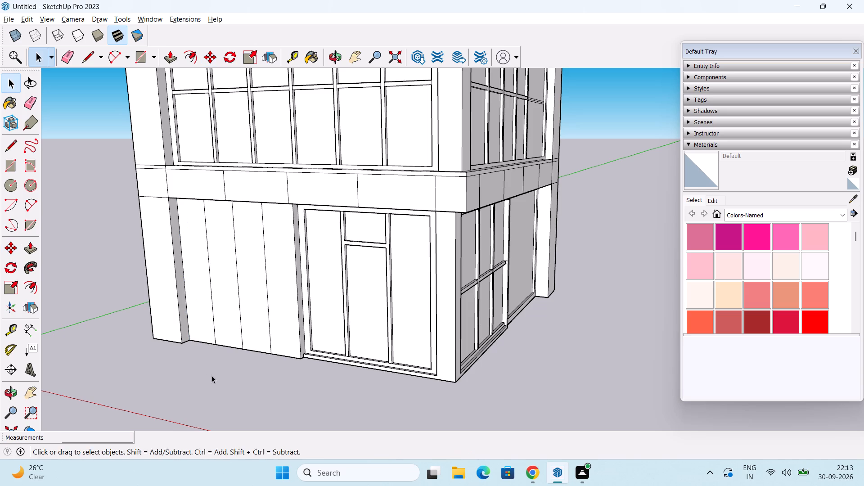
Copy the top edge of the wall column nearest the door bay 22' 7 9/16" down to the base, dividing the height into four (/4).
{"action": "middle_click_drag", "start_coordinate": [222, 344], "coordinate": [206, 192]}
{"action": "scroll", "coordinate": [314, 259], "scroll_direction": "up", "scroll_amount": 1}
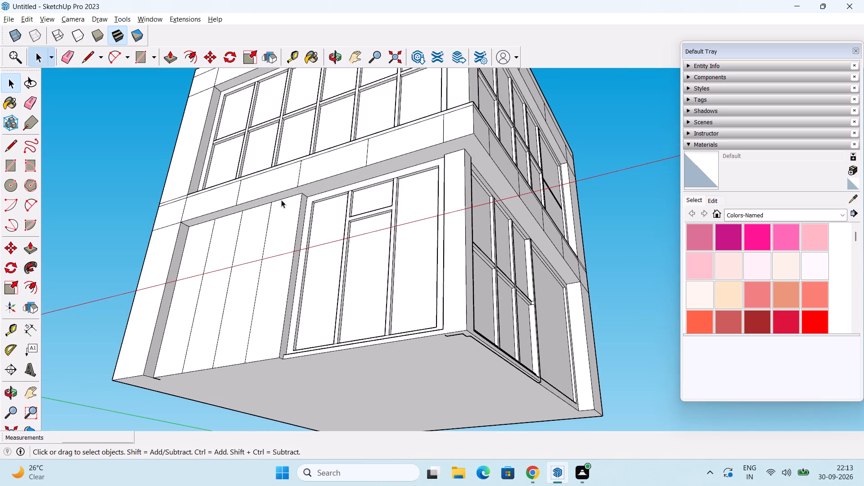
{"action": "left_click", "coordinate": [281, 200]}
{"action": "key", "text": "m"}
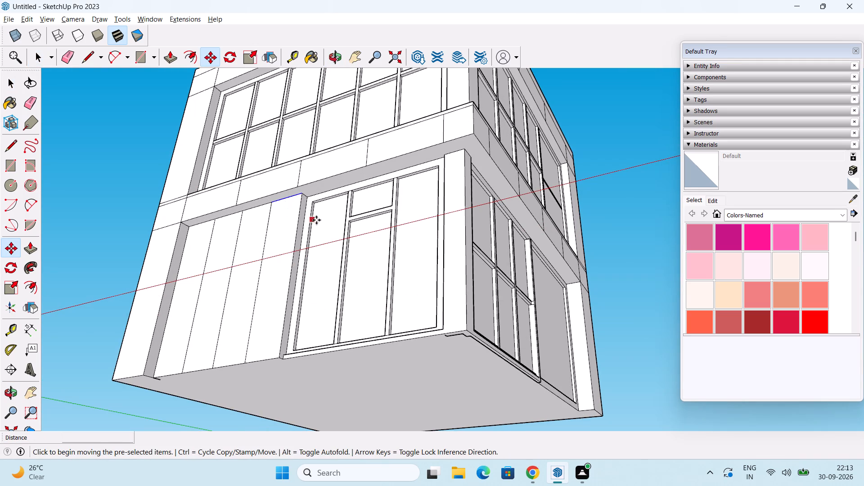
{"action": "left_click", "coordinate": [299, 195]}
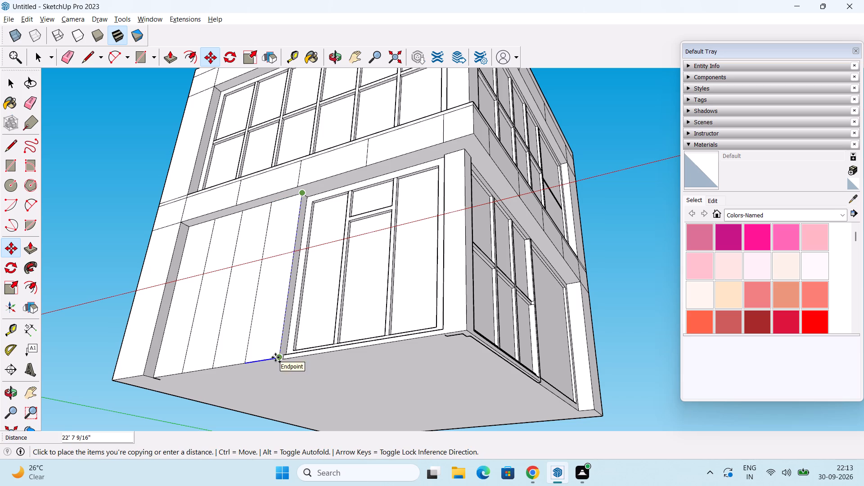
{"action": "left_click", "coordinate": [275, 357]}
{"action": "type", "text": "/4"}
{"action": "key", "text": "Return"}
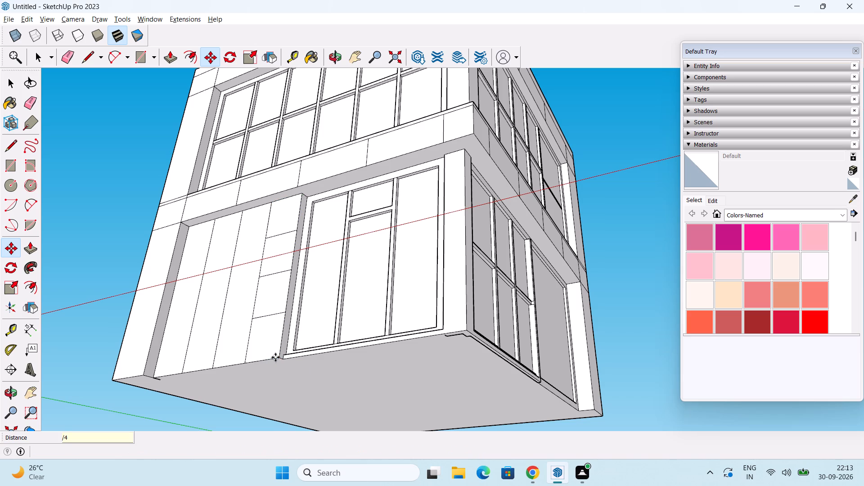
{"action": "key", "text": "space"}
Extend the three short horizontal division lines 15' 9 3/4" across the remaining wall columns to form a four-by-four grid.
{"action": "scroll", "coordinate": [275, 357], "scroll_direction": "down", "scroll_amount": 1}
{"action": "scroll", "coordinate": [264, 294], "scroll_direction": "down", "scroll_amount": 1}
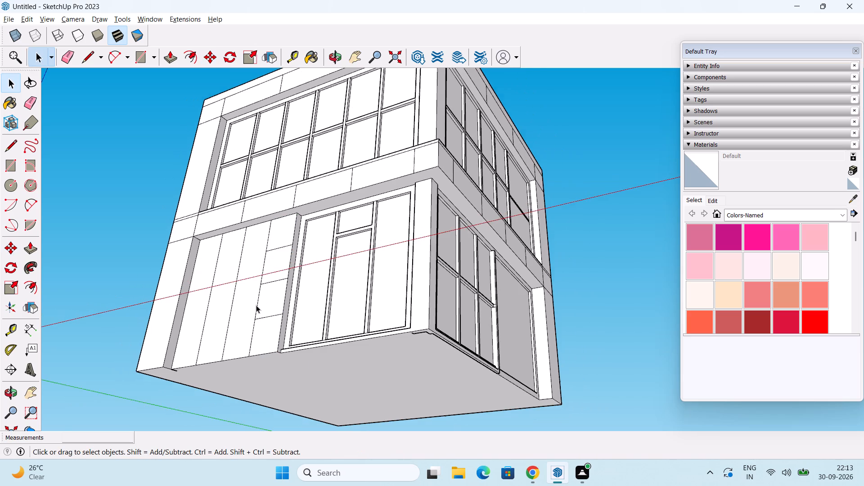
{"action": "middle_click_drag", "start_coordinate": [256, 306], "coordinate": [239, 430]}
{"action": "scroll", "coordinate": [246, 293], "scroll_direction": "up", "scroll_amount": 6}
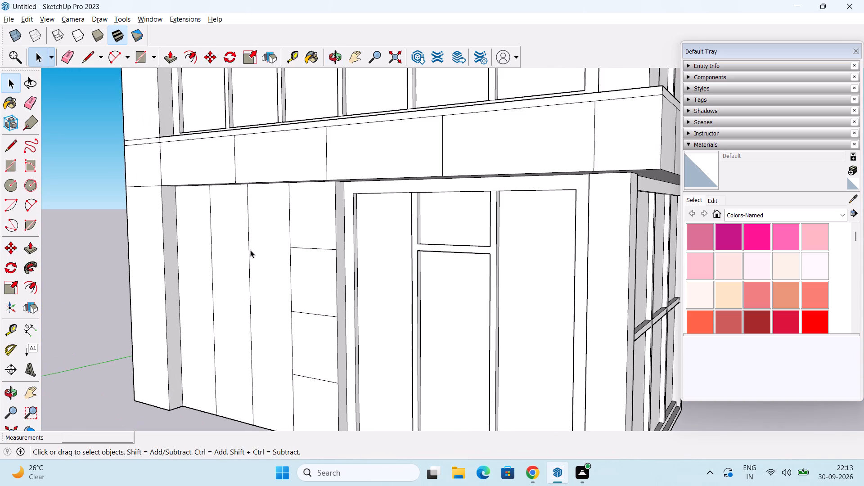
{"action": "key", "text": "l"}
{"action": "left_click", "coordinate": [289, 249]}
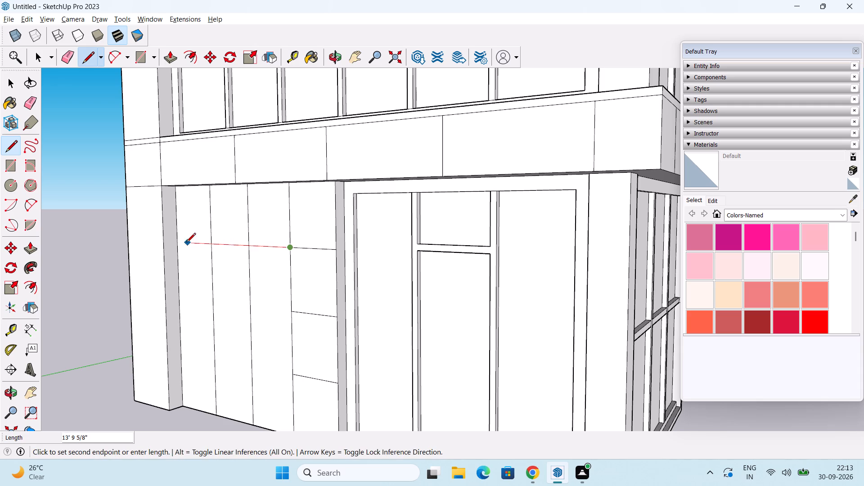
{"action": "left_click", "coordinate": [178, 244]}
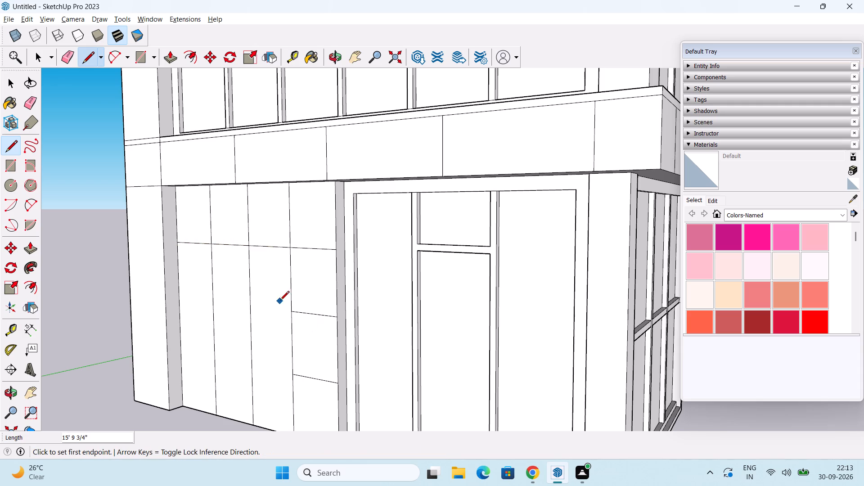
{"action": "left_click", "coordinate": [293, 310]}
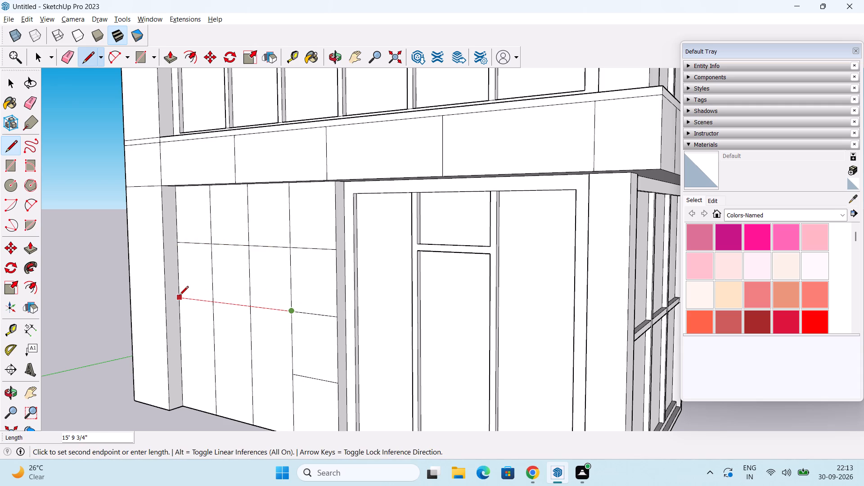
{"action": "left_click", "coordinate": [179, 296]}
{"action": "left_click", "coordinate": [292, 370]}
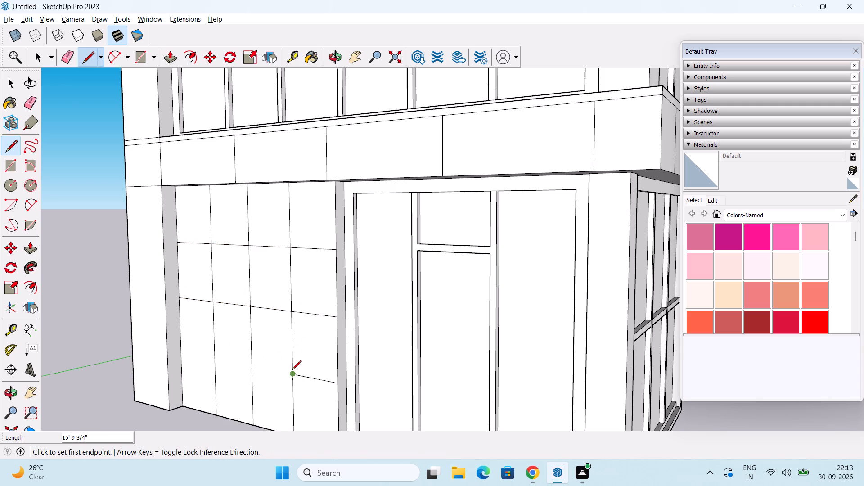
{"action": "left_click", "coordinate": [183, 355]}
{"action": "key", "text": "space"}
Erase the four inner line segments at the grid's centre to merge the middle four cells into one large panel.
{"action": "scroll", "coordinate": [300, 355], "scroll_direction": "down", "scroll_amount": 4}
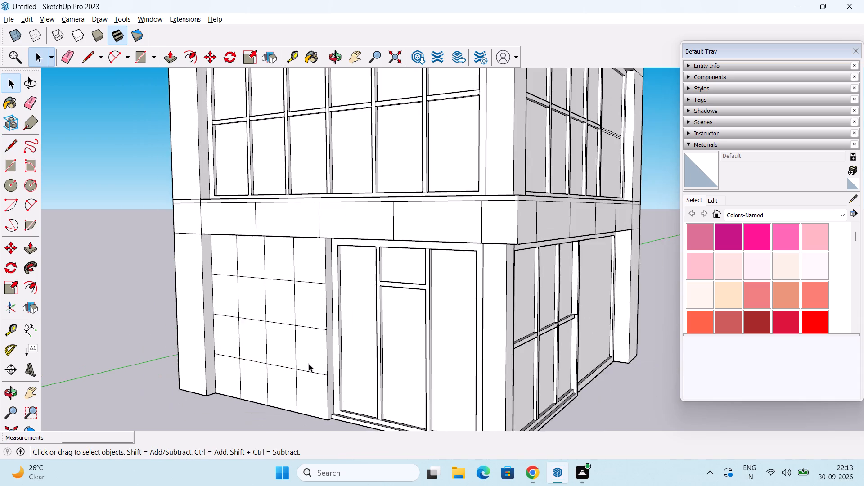
{"action": "middle_click_drag", "start_coordinate": [309, 362], "coordinate": [444, 358]}
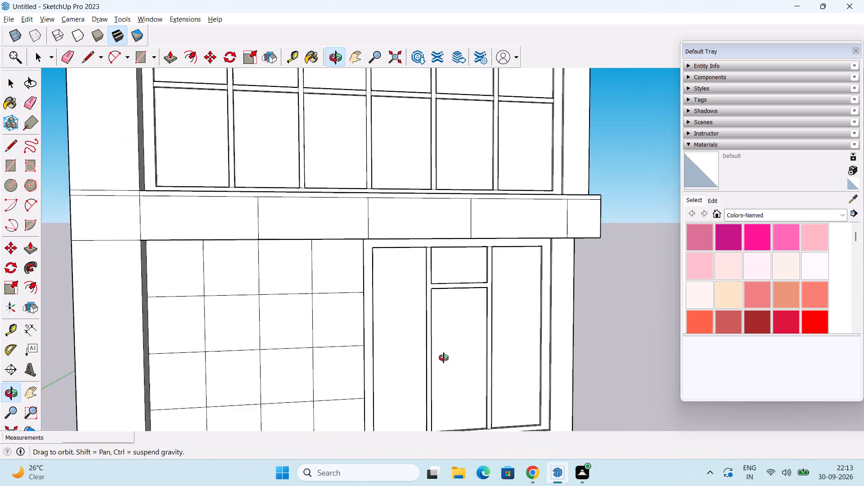
{"action": "middle_click_drag", "start_coordinate": [444, 358], "coordinate": [241, 351]}
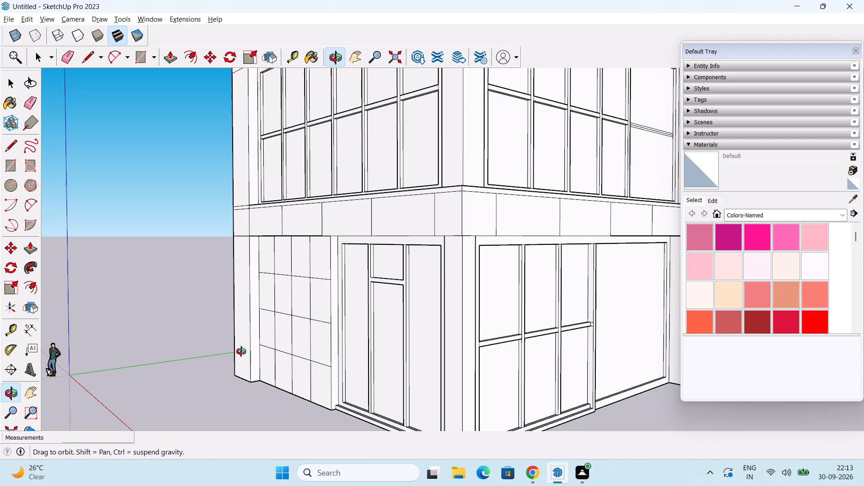
{"action": "middle_click_drag", "start_coordinate": [241, 351], "coordinate": [279, 348]}
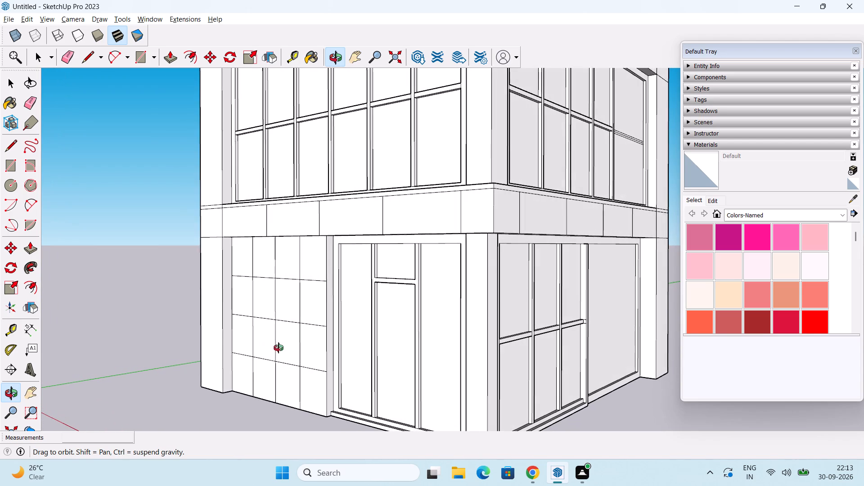
{"action": "middle_click_drag", "start_coordinate": [279, 348], "coordinate": [279, 348]}
{"action": "scroll", "coordinate": [279, 339], "scroll_direction": "up", "scroll_amount": 2}
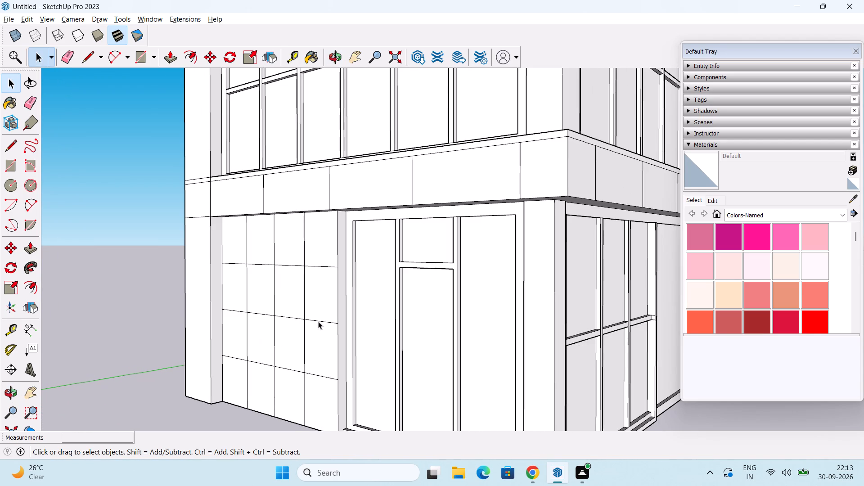
{"action": "middle_click_drag", "start_coordinate": [319, 321], "coordinate": [344, 333]}
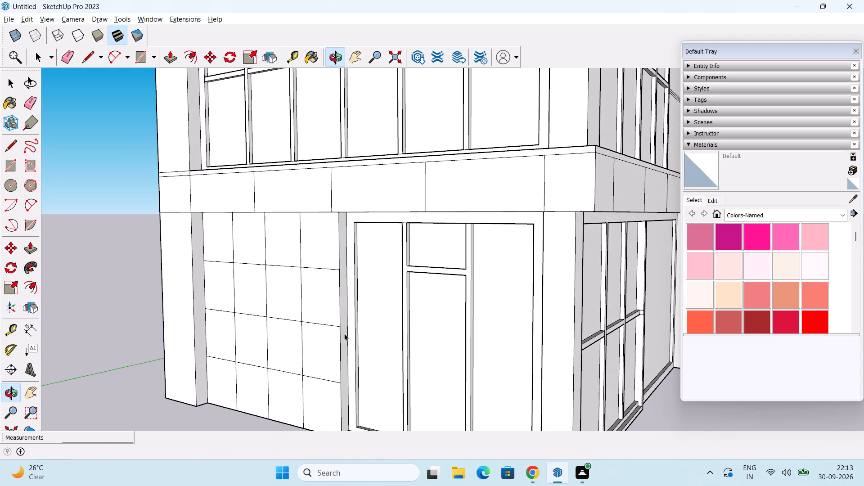
{"action": "scroll", "coordinate": [325, 311], "scroll_direction": "up", "scroll_amount": 2}
{"action": "key", "text": "e"}
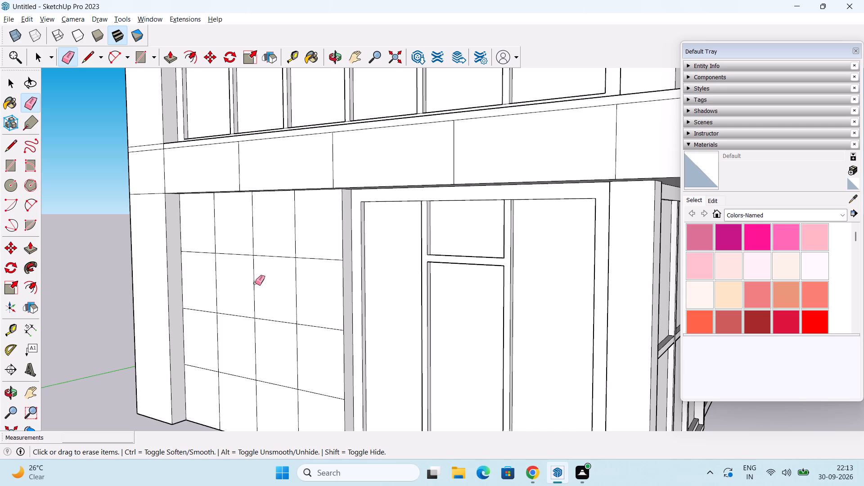
{"action": "left_click", "coordinate": [255, 283]}
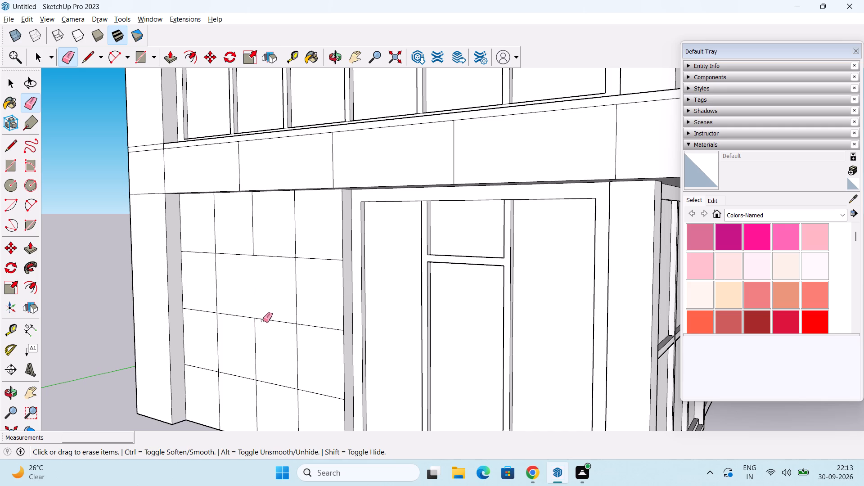
{"action": "left_click", "coordinate": [266, 320]}
{"action": "left_click", "coordinate": [248, 317]}
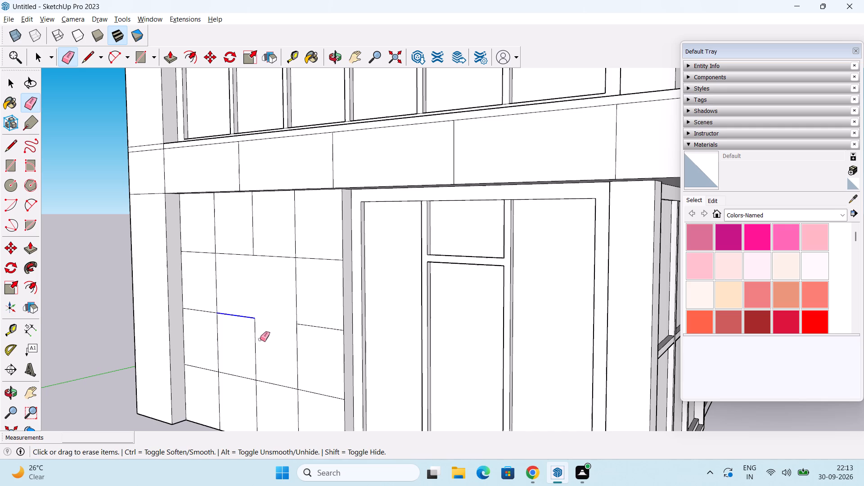
{"action": "left_click", "coordinate": [255, 342]}
{"action": "middle_click_drag", "start_coordinate": [361, 341], "coordinate": [549, 347]}
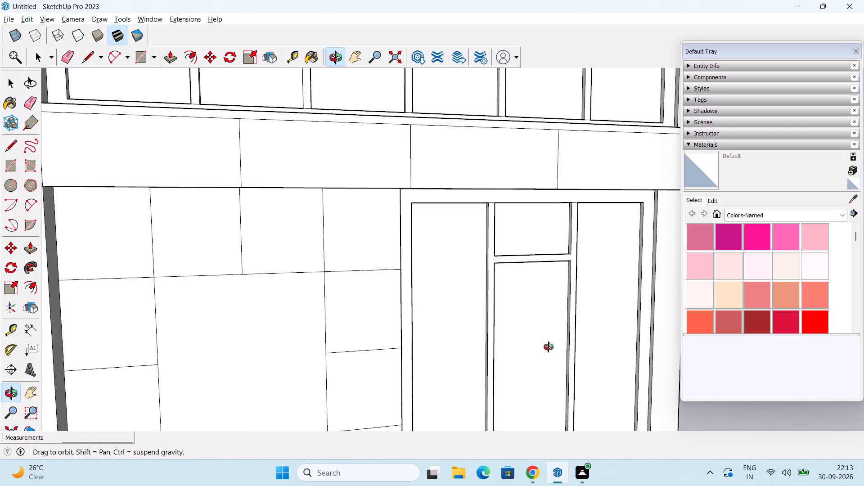
Offset the outline of the large central panel in the gridded wall inward by 6".
{"action": "middle_click_drag", "start_coordinate": [549, 347], "coordinate": [381, 349]}
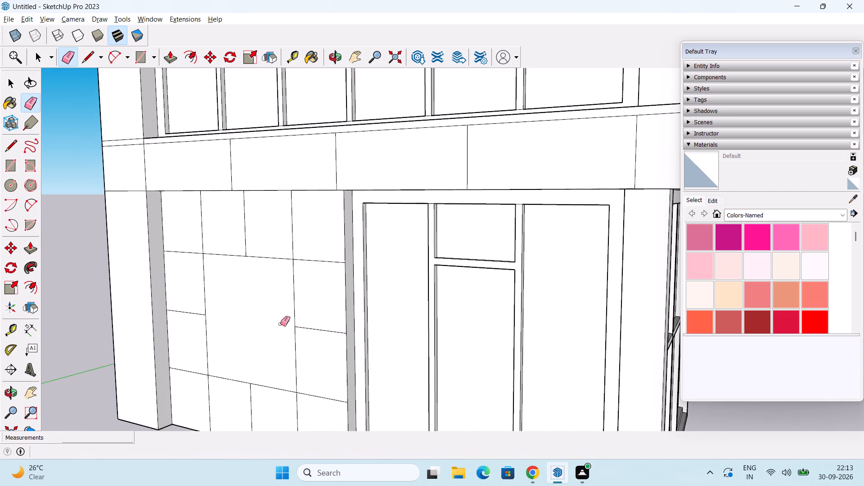
{"action": "scroll", "coordinate": [228, 320], "scroll_direction": "up", "scroll_amount": 1}
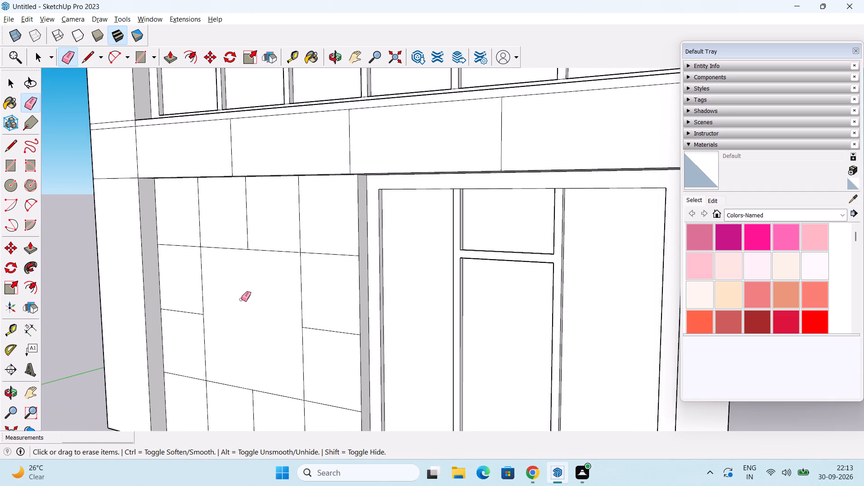
{"action": "key", "text": "space"}
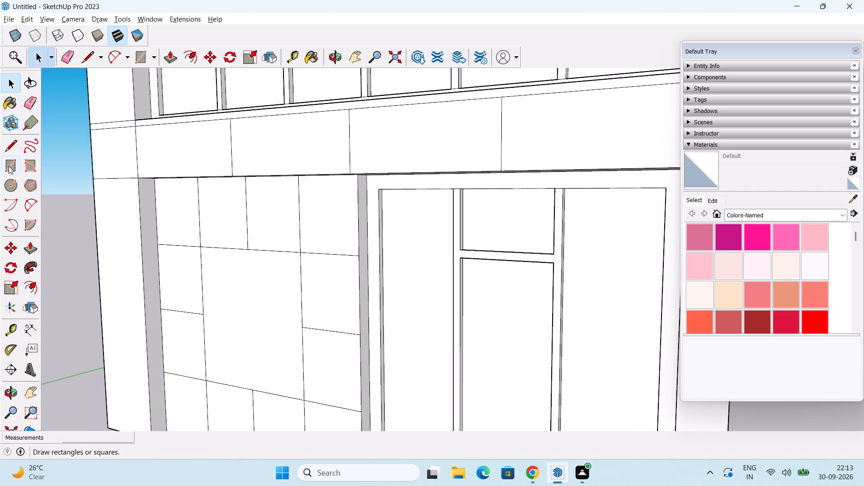
{"action": "left_click", "coordinate": [29, 290]}
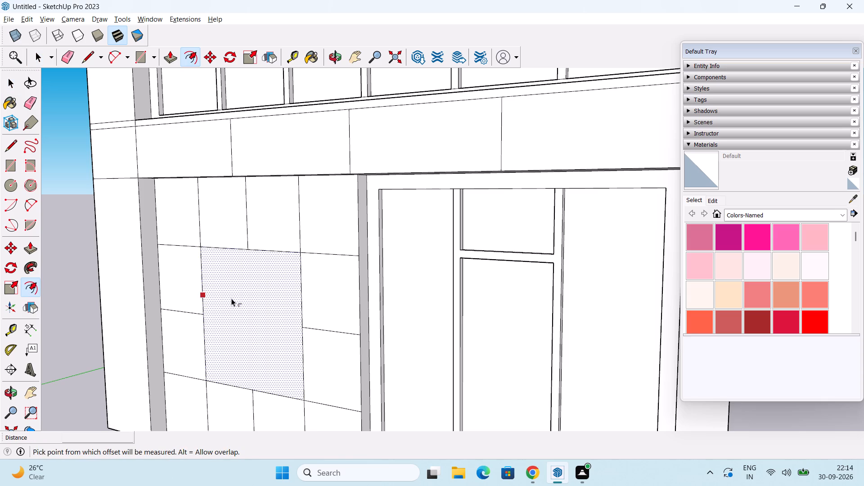
{"action": "left_click", "coordinate": [231, 298]}
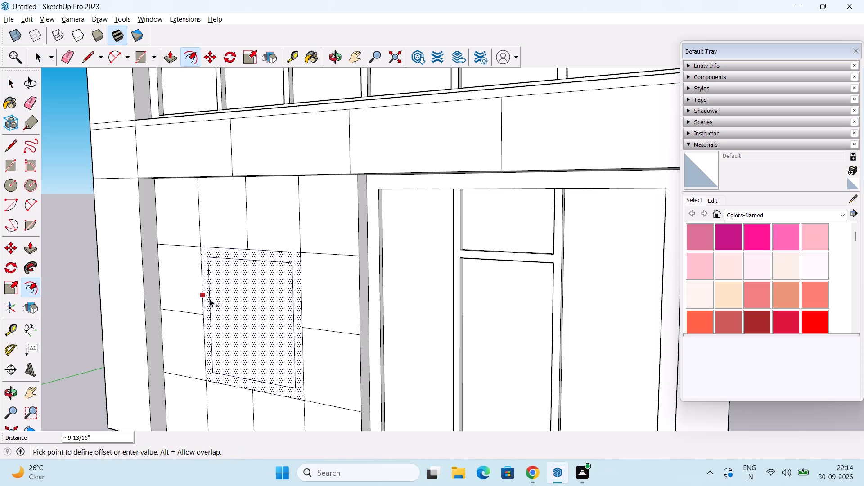
{"action": "key", "text": "1"}
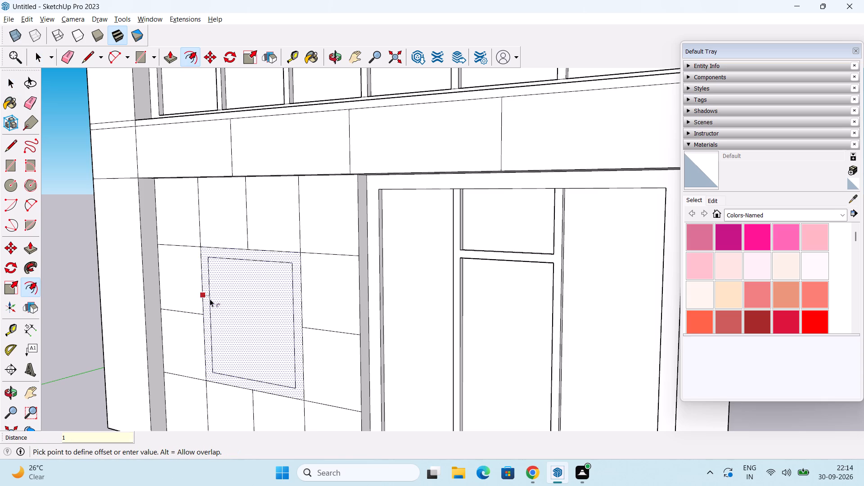
{"action": "key", "text": "BackSpace"}
{"action": "type", "text": "6\""}
{"action": "key", "text": "Return"}
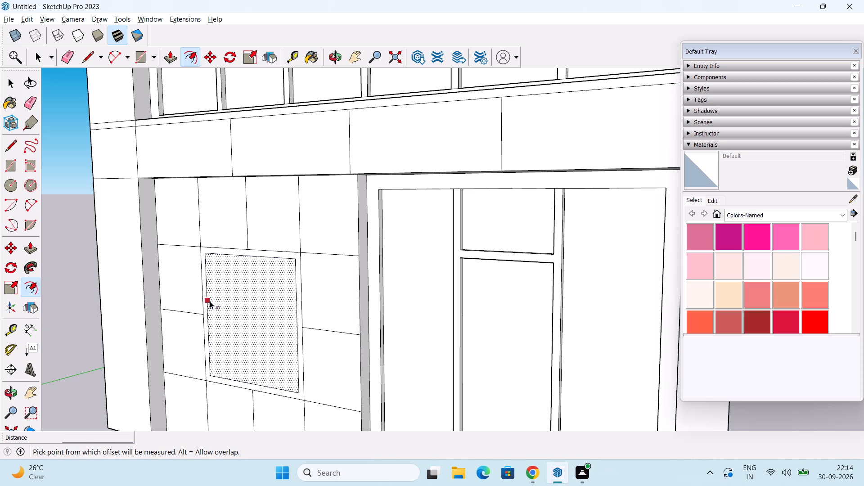
{"action": "key", "text": "space"}
{"action": "left_click", "coordinate": [66, 303]}
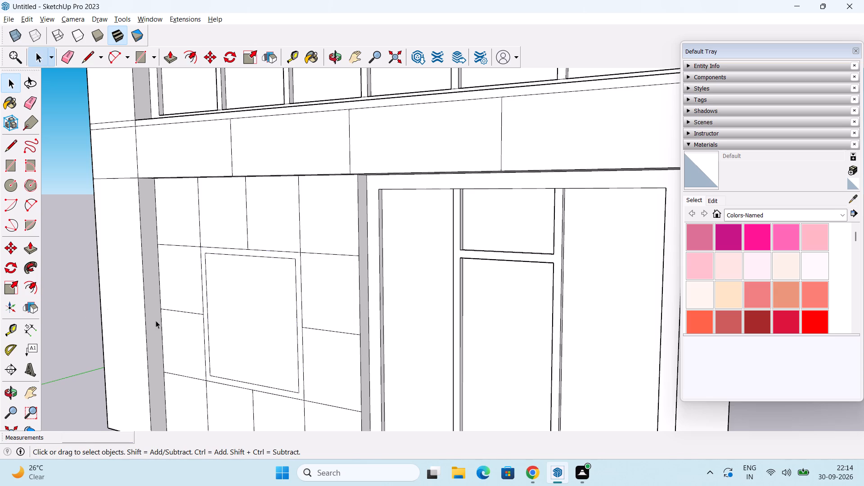
Draw a vertical centre line about 10' 3 13/16" long between the midpoints of the inset rectangle's bottom and top edges.
{"action": "scroll", "coordinate": [310, 404], "scroll_direction": "up", "scroll_amount": 2}
{"action": "key", "text": "l"}
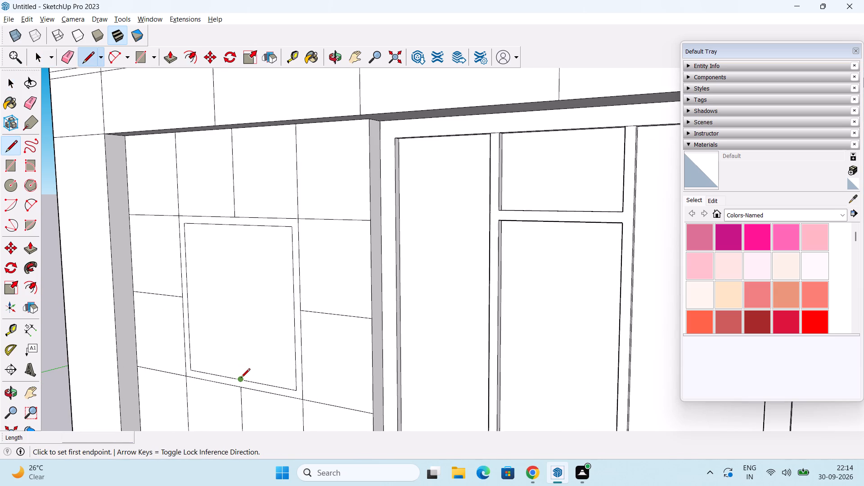
{"action": "left_click", "coordinate": [241, 378]}
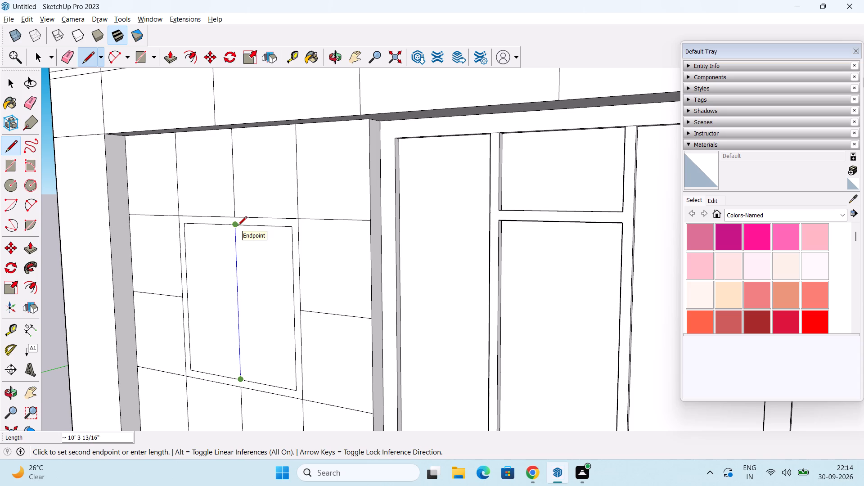
{"action": "left_click", "coordinate": [238, 226]}
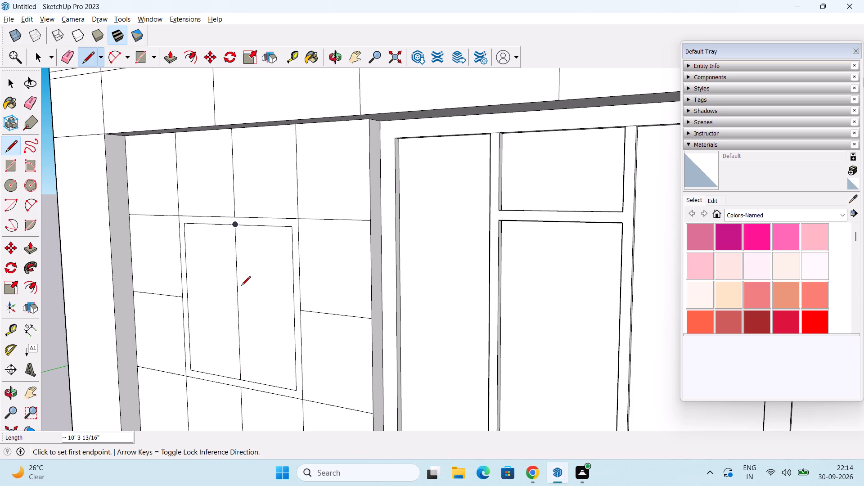
Copy the inset rectangle's vertical centre line 3" toward the door bay.
{"action": "middle_click_drag", "start_coordinate": [241, 286], "coordinate": [227, 283]}
{"action": "scroll", "coordinate": [233, 278], "scroll_direction": "up", "scroll_amount": 1}
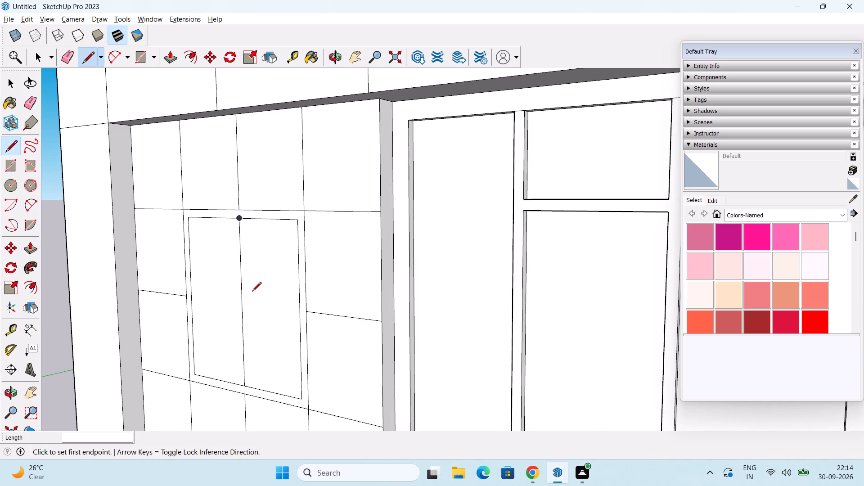
{"action": "key", "text": "space"}
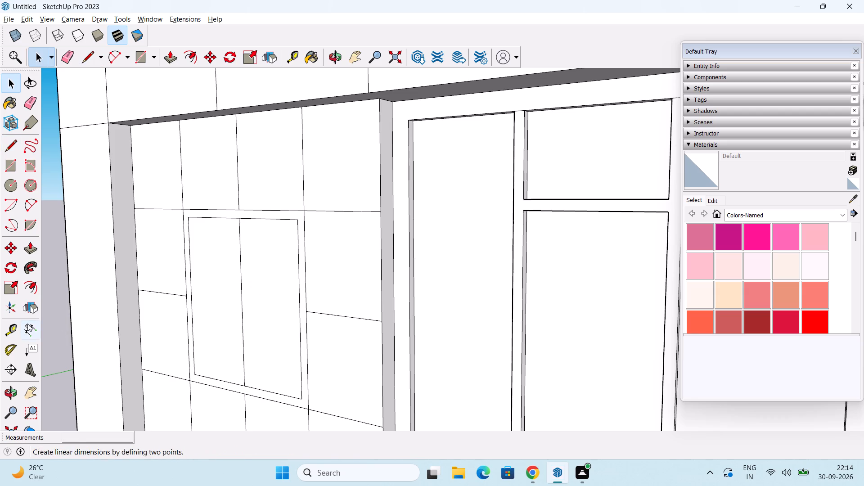
{"action": "left_click", "coordinate": [242, 311]}
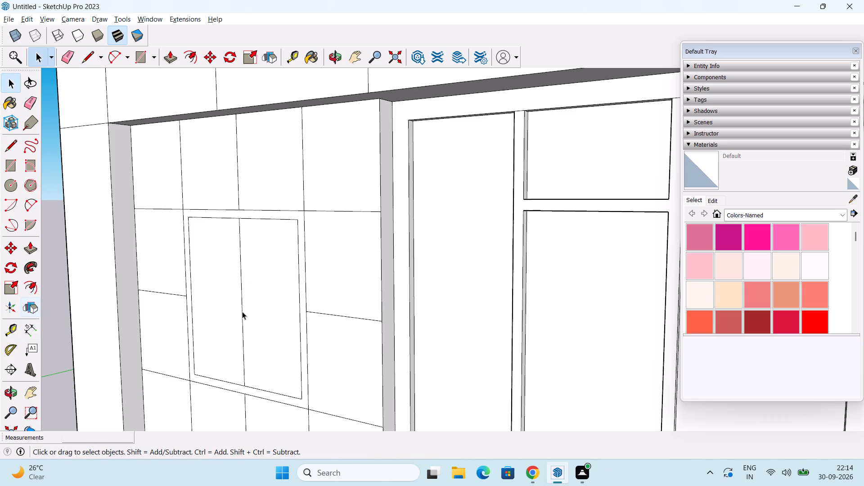
{"action": "key", "text": "alt+Tab"}
{"action": "key", "text": "alt+Tab"}
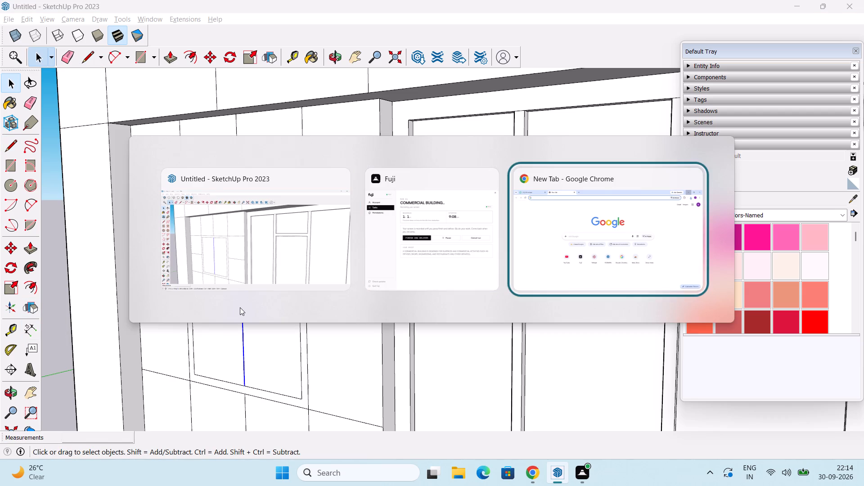
{"action": "key", "text": "alt+Tab"}
{"action": "key", "text": "m"}
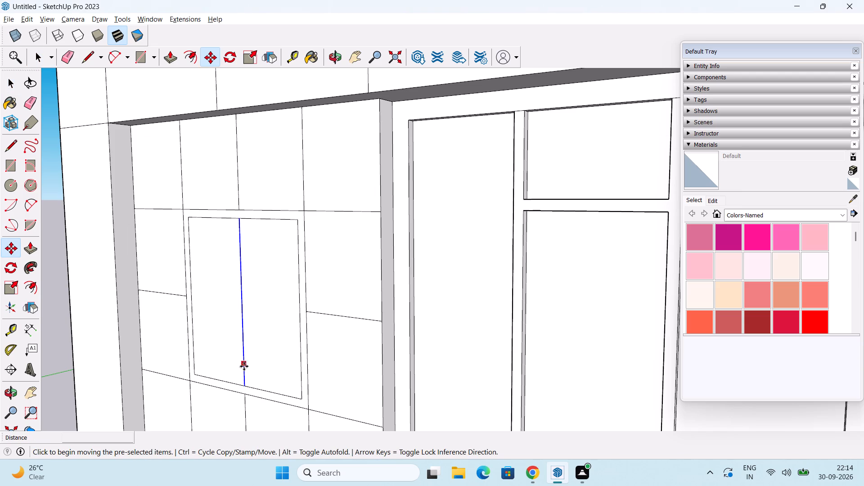
{"action": "left_click", "coordinate": [246, 382]}
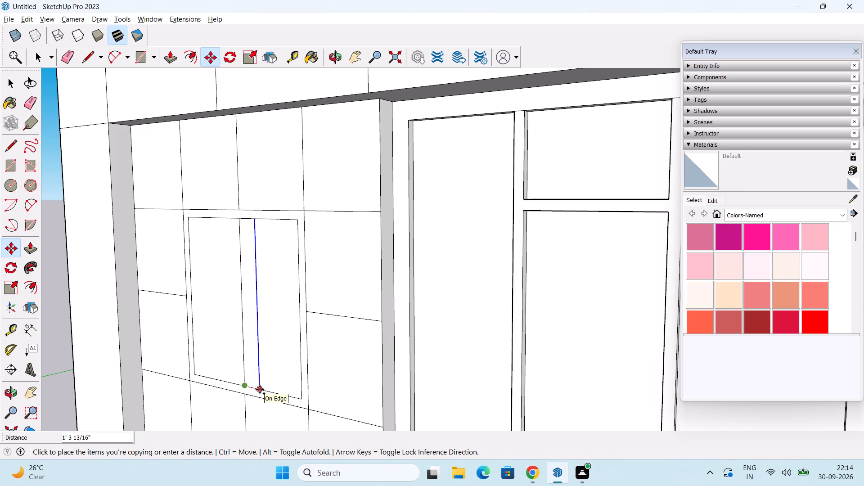
{"action": "key", "text": "3"}
{"action": "key", "text": "shift+quotedbl"}
{"action": "key", "text": "Return"}
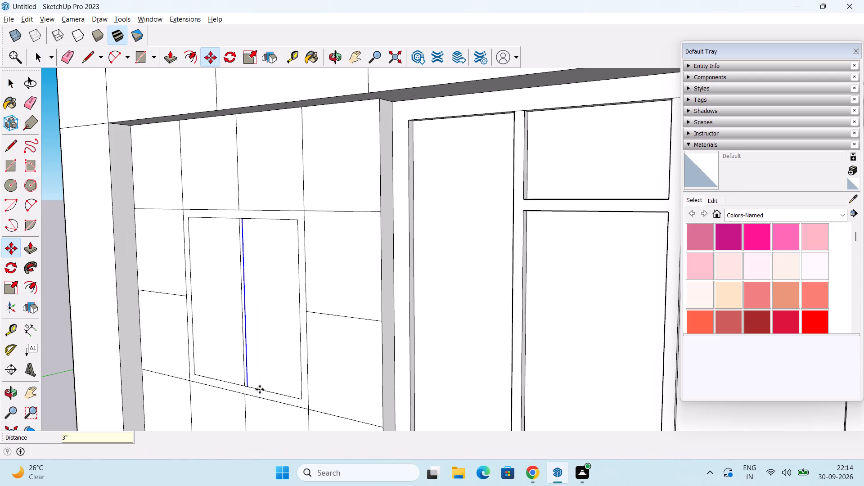
Copy the new offset line 6" back across the centre line to outline the central mullion.
{"action": "scroll", "coordinate": [236, 409], "scroll_direction": "up", "scroll_amount": 5, "text": "ctrl"}
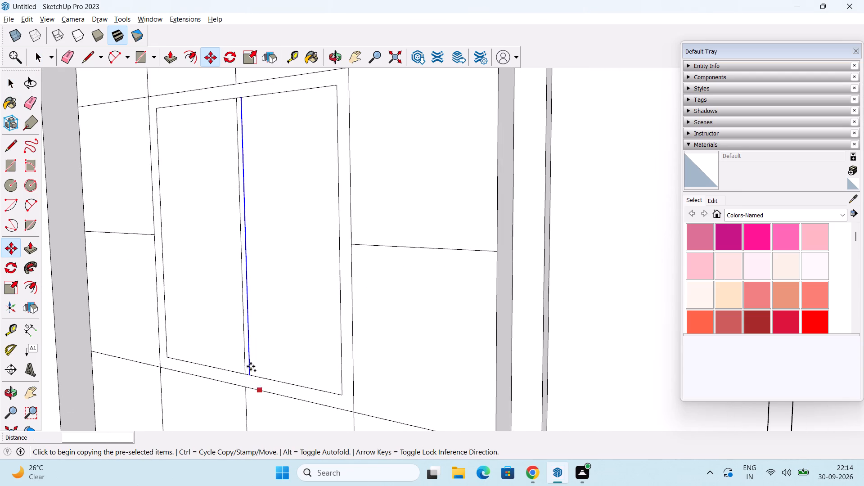
{"action": "left_click", "coordinate": [252, 376]}
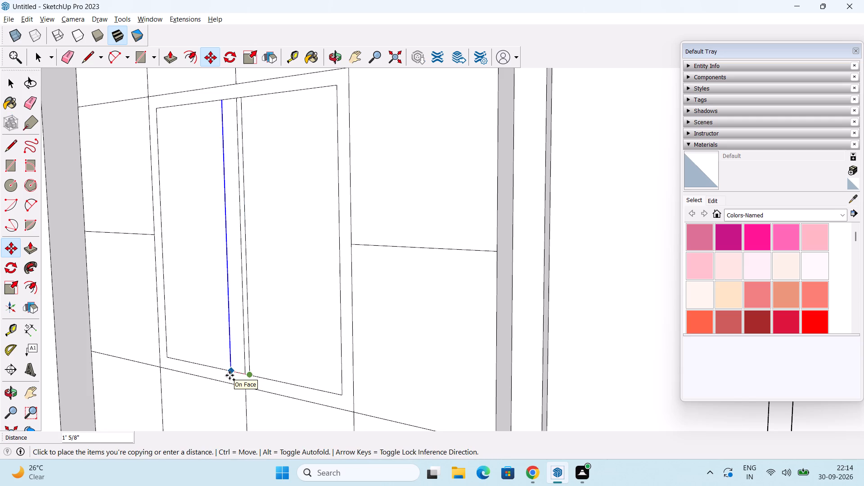
{"action": "type", "text": "6\""}
{"action": "key", "text": "Return"}
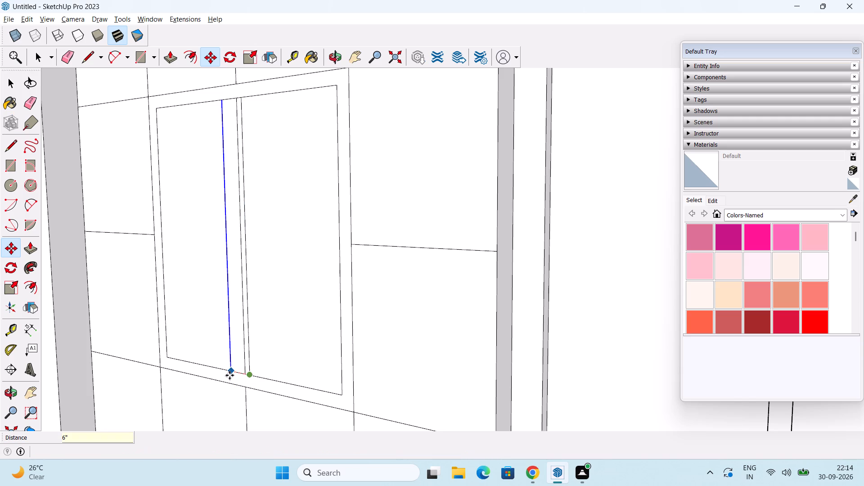
{"action": "scroll", "coordinate": [229, 375], "scroll_direction": "down", "scroll_amount": 2}
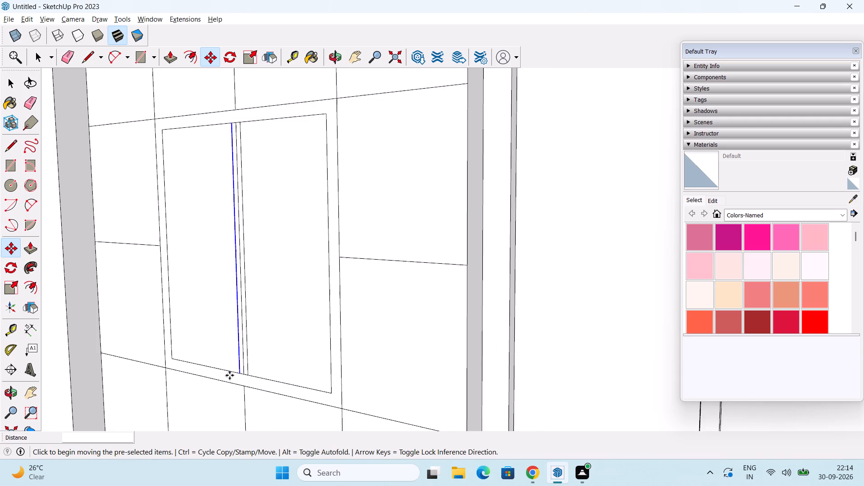
Delete the original centre line between the two mullion lines.
{"action": "key", "text": "space"}
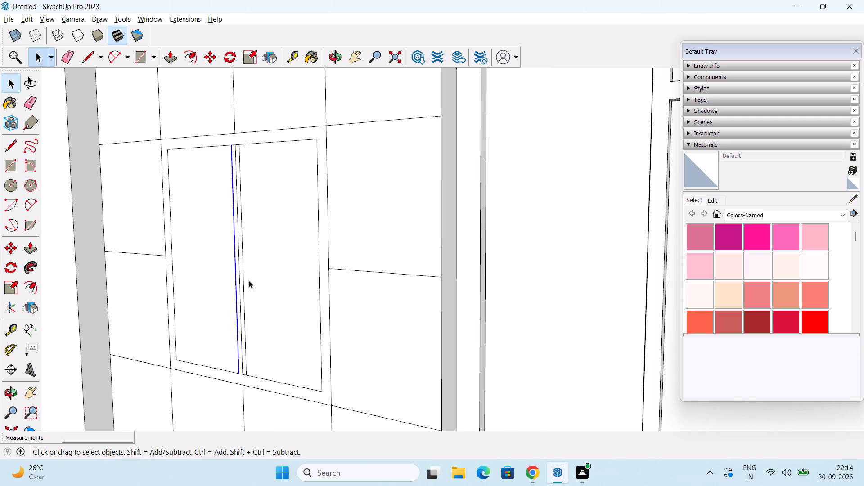
{"action": "left_click", "coordinate": [238, 267]}
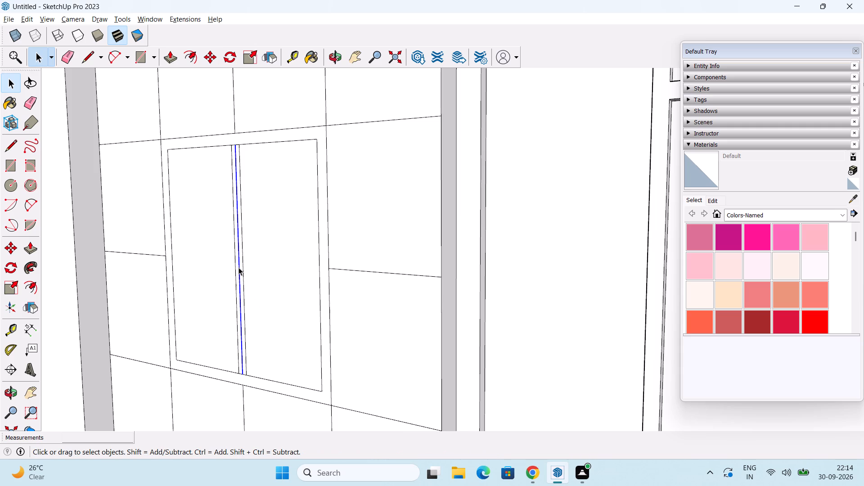
{"action": "key", "text": "Delete"}
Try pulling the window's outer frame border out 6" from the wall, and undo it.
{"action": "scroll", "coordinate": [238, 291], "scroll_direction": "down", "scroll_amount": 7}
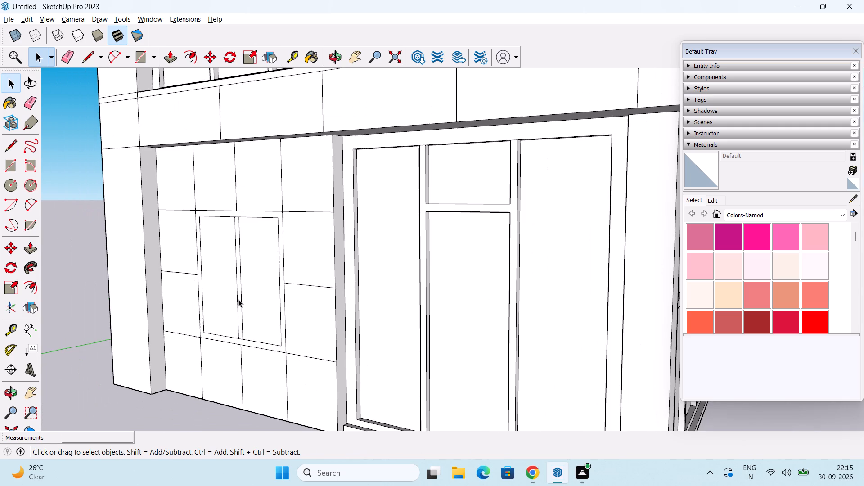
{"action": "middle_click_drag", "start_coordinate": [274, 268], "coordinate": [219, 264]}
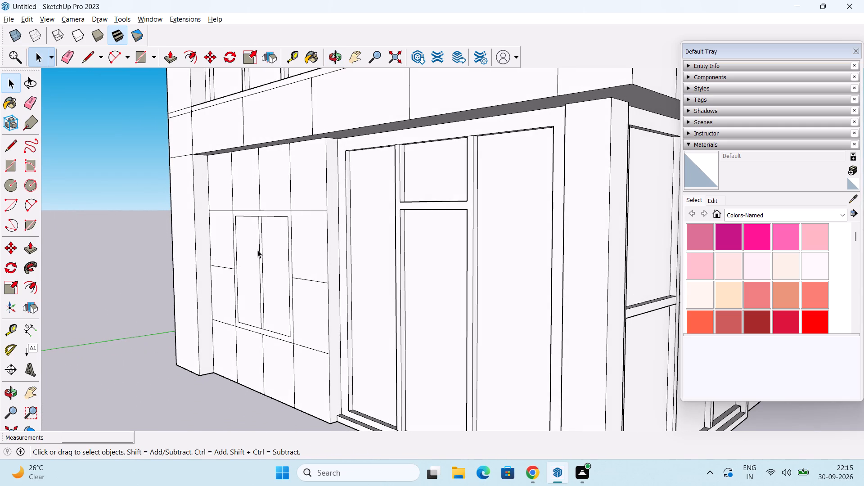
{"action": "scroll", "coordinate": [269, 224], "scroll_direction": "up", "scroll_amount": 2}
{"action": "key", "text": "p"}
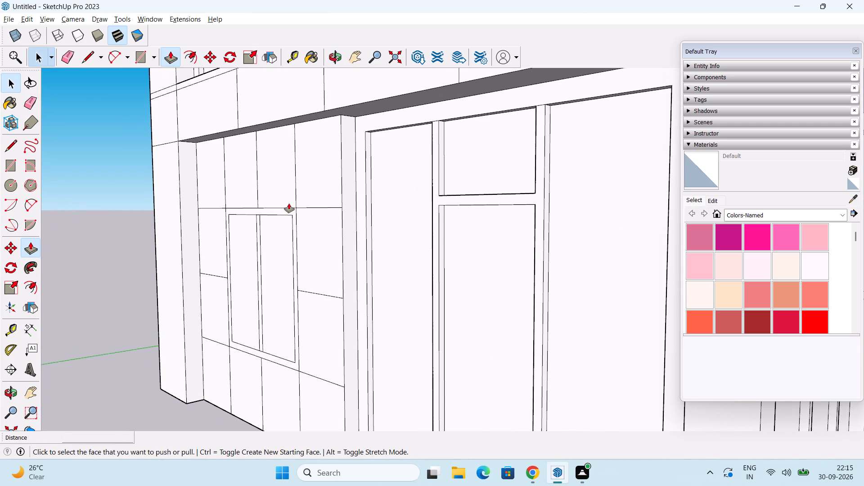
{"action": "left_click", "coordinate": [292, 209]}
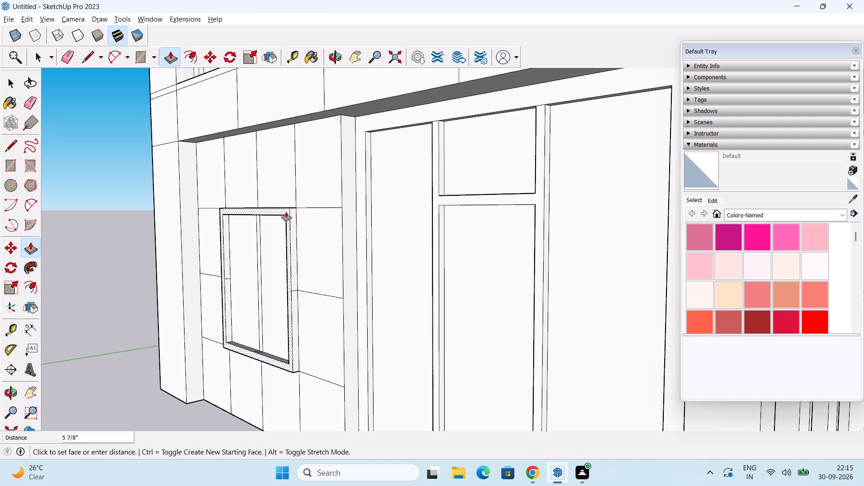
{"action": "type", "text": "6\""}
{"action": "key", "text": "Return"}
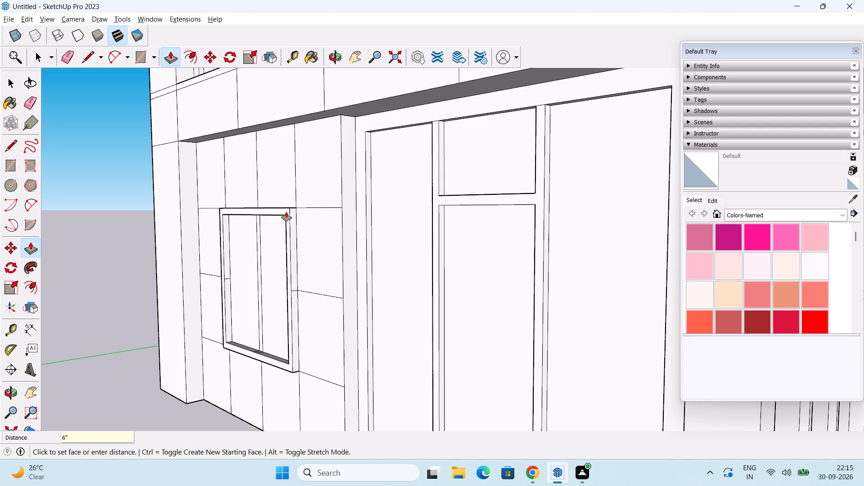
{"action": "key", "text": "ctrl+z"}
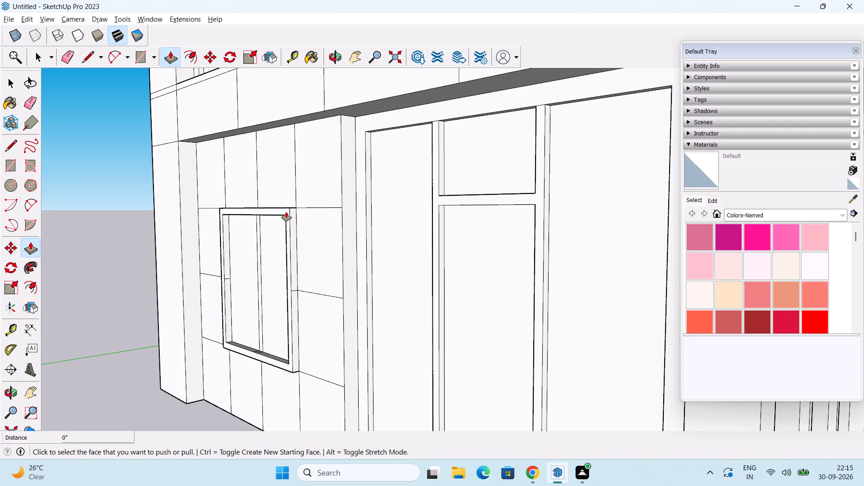
Pull the window's outer frame border out 4" from the wall with Push/Pull.
{"action": "left_click", "coordinate": [291, 211]}
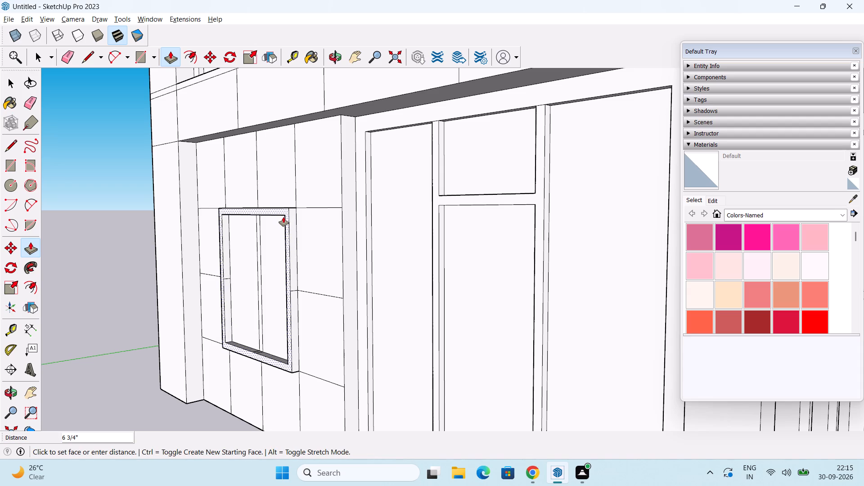
{"action": "type", "text": "4\""}
{"action": "key", "text": "Return"}
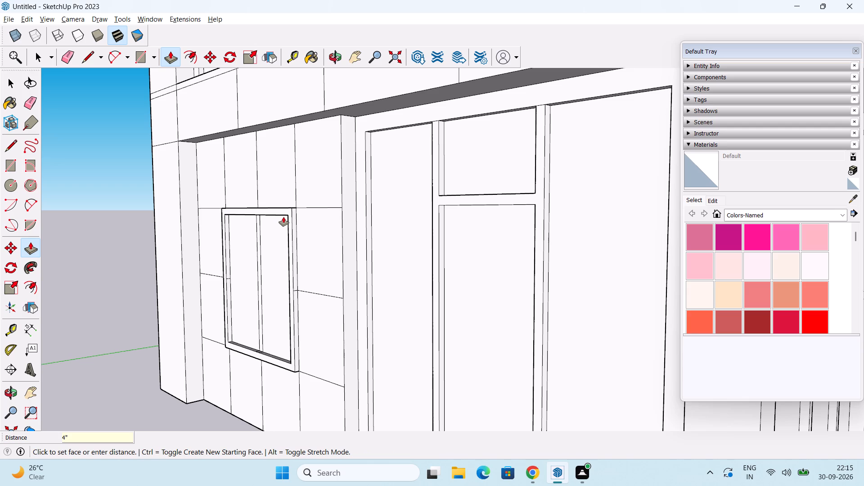
Pull the window's central mullion out by the same 4" as the outer frame.
{"action": "scroll", "coordinate": [202, 321], "scroll_direction": "up", "scroll_amount": 4}
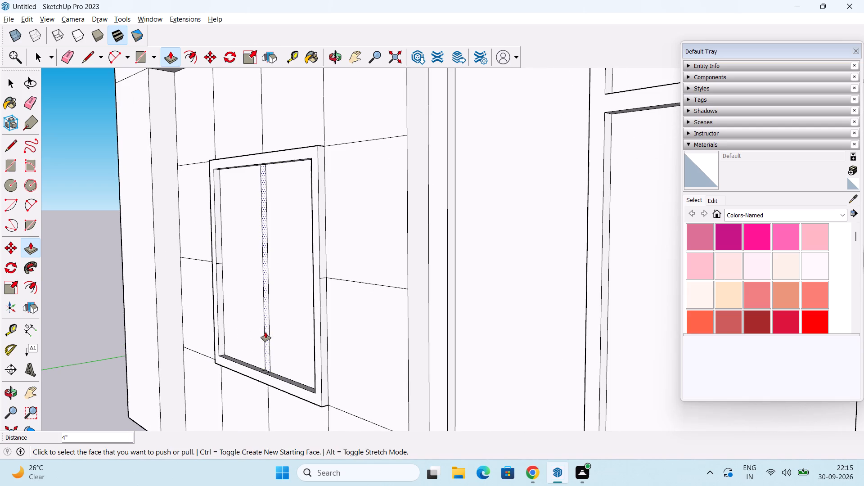
{"action": "double_click", "coordinate": [265, 332]}
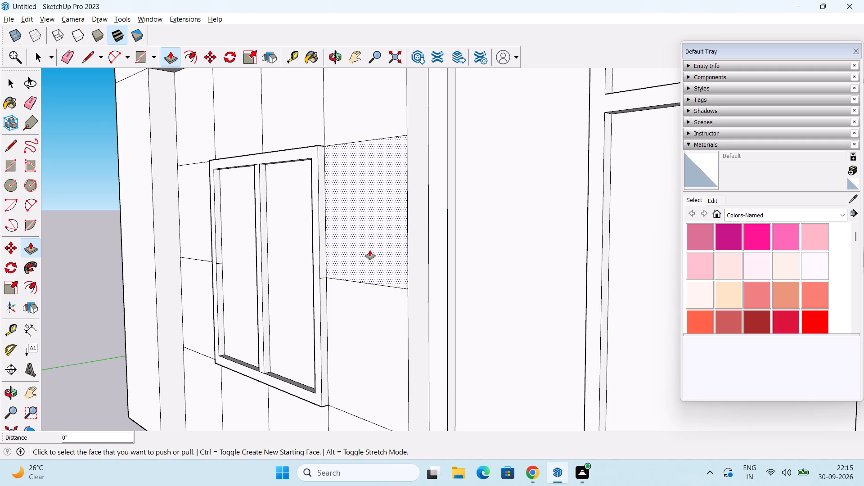
{"action": "scroll", "coordinate": [373, 234], "scroll_direction": "down", "scroll_amount": 10}
{"action": "middle_click_drag", "start_coordinate": [411, 287], "coordinate": [541, 353]}
{"action": "scroll", "coordinate": [541, 351], "scroll_direction": "down", "scroll_amount": 2}
{"action": "middle_click_drag", "start_coordinate": [539, 342], "coordinate": [440, 309]}
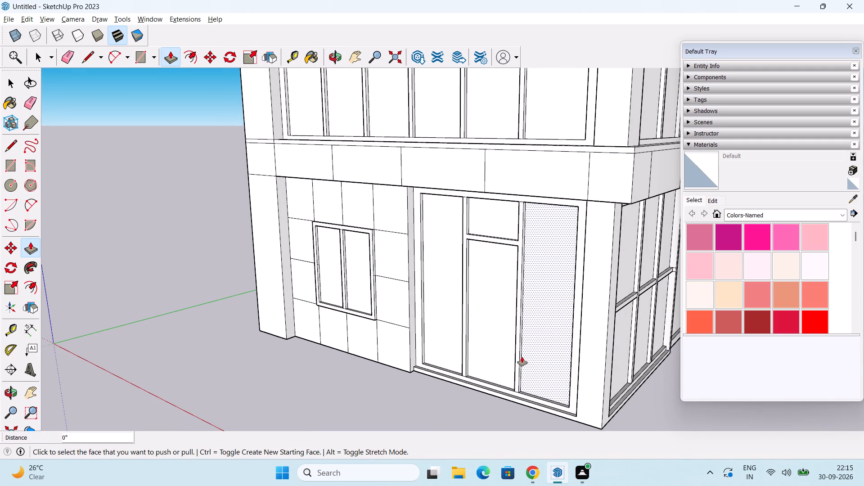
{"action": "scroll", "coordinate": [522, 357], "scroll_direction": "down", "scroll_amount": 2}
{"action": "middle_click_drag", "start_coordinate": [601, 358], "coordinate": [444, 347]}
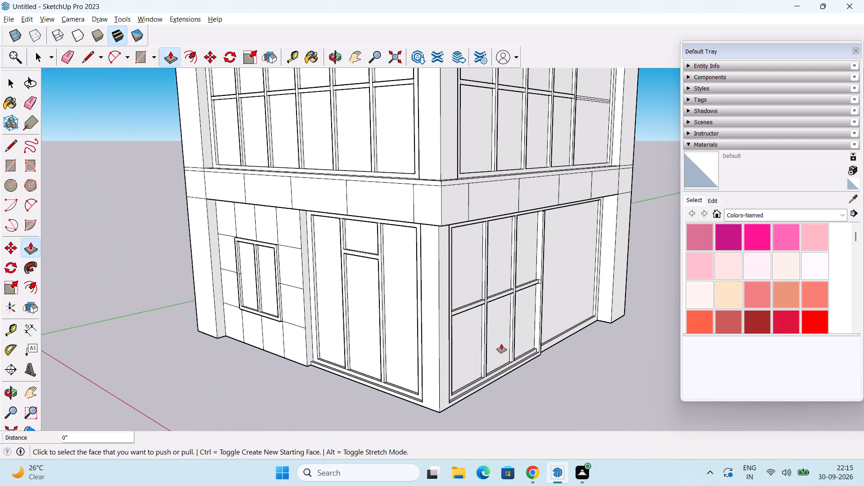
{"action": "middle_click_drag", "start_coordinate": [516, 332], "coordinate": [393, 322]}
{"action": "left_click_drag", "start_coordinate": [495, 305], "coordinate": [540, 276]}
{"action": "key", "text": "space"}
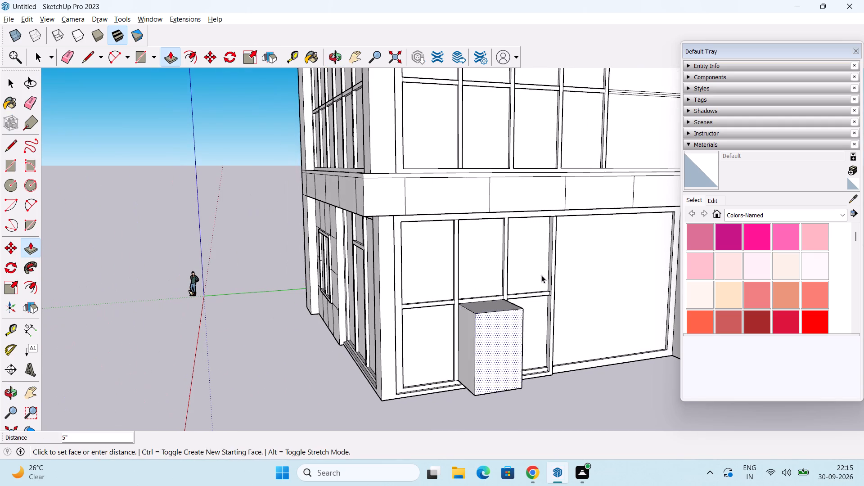
Erase the horizontal bar lines crossing the wide end pane of the upper-floor window on the side facade.
{"action": "scroll", "coordinate": [545, 270], "scroll_direction": "down", "scroll_amount": 3}
{"action": "middle_click_drag", "start_coordinate": [586, 248], "coordinate": [534, 277]}
{"action": "middle_click_drag", "start_coordinate": [245, 364], "coordinate": [389, 336]}
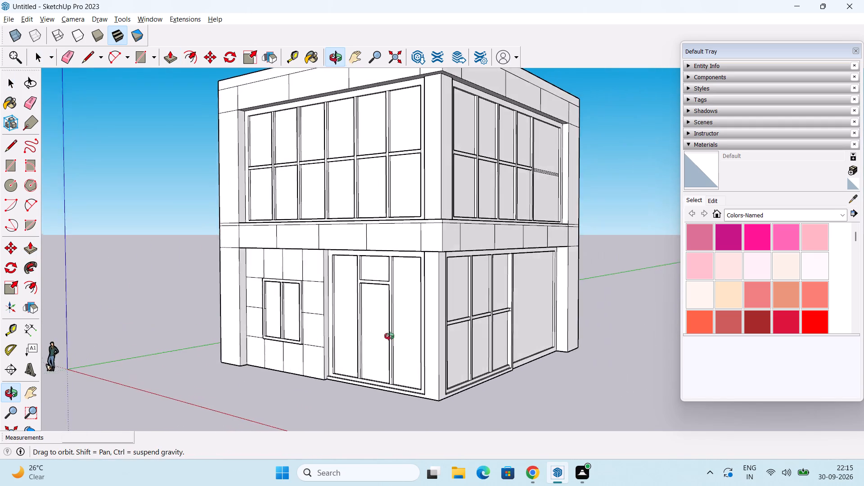
{"action": "middle_click_drag", "start_coordinate": [389, 336], "coordinate": [145, 341]}
{"action": "scroll", "coordinate": [499, 265], "scroll_direction": "down", "scroll_amount": 1}
{"action": "middle_click_drag", "start_coordinate": [500, 265], "coordinate": [534, 375]}
{"action": "scroll", "coordinate": [569, 236], "scroll_direction": "up", "scroll_amount": 6}
{"action": "middle_click_drag", "start_coordinate": [602, 285], "coordinate": [523, 271]}
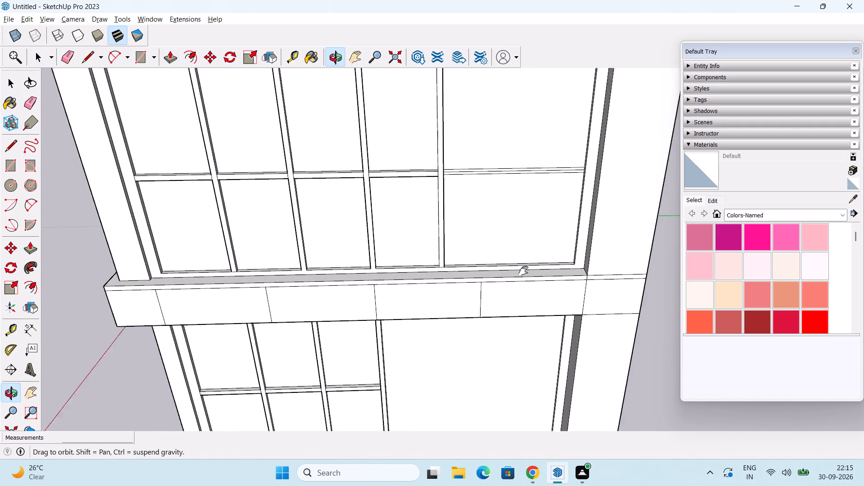
{"action": "middle_click_drag", "start_coordinate": [523, 271], "coordinate": [480, 269]}
{"action": "scroll", "coordinate": [482, 268], "scroll_direction": "down", "scroll_amount": 1}
{"action": "middle_click_drag", "start_coordinate": [494, 271], "coordinate": [484, 250]}
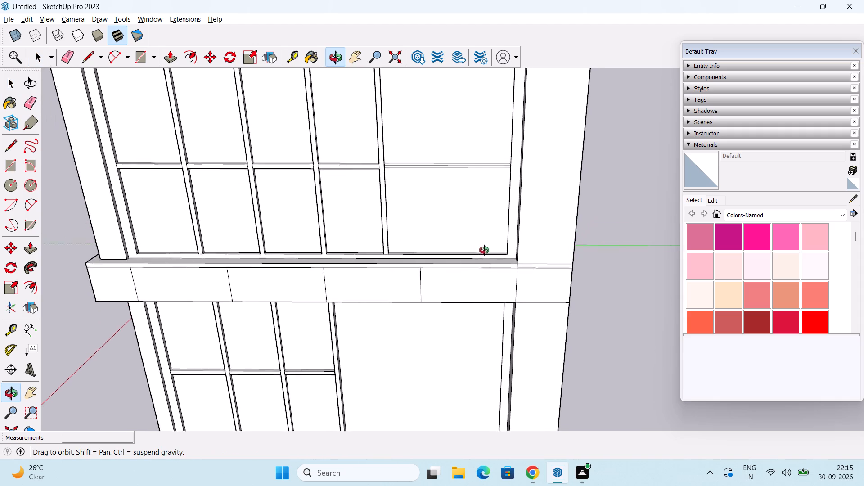
{"action": "middle_click_drag", "start_coordinate": [484, 250], "coordinate": [518, 269]}
{"action": "scroll", "coordinate": [502, 216], "scroll_direction": "up", "scroll_amount": 5}
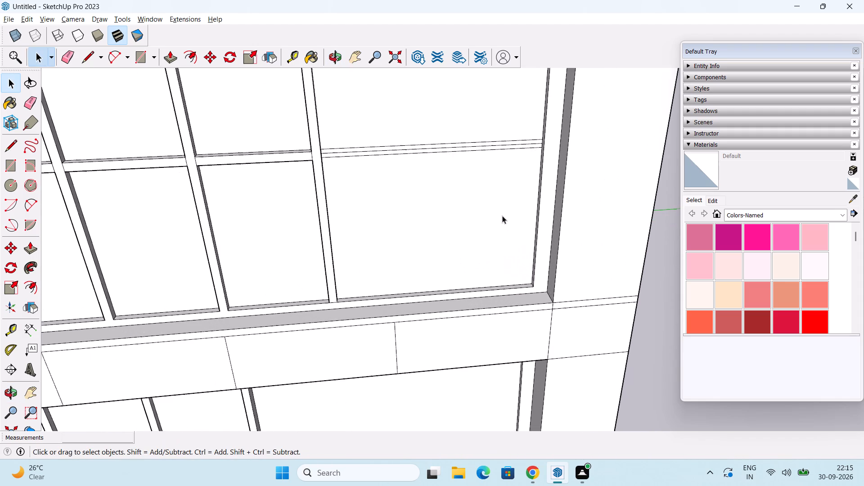
{"action": "key", "text": "e"}
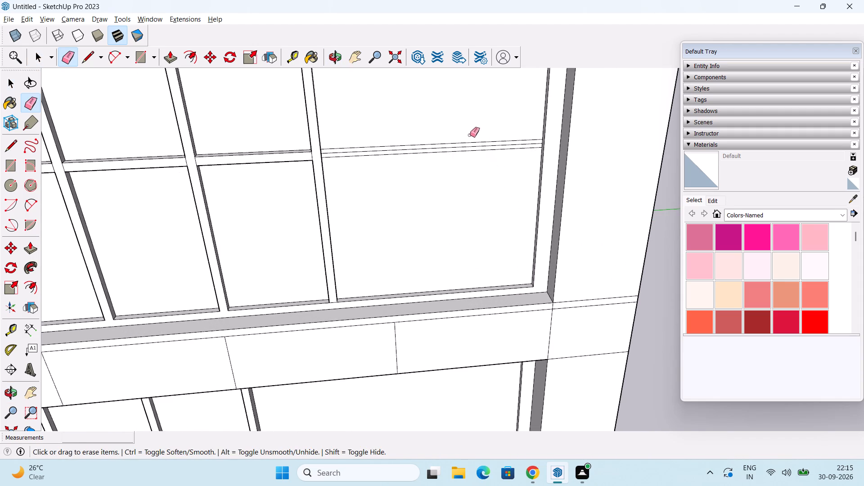
{"action": "left_click_drag", "start_coordinate": [469, 132], "coordinate": [474, 167]}
{"action": "scroll", "coordinate": [474, 167], "scroll_direction": "down", "scroll_amount": 6}
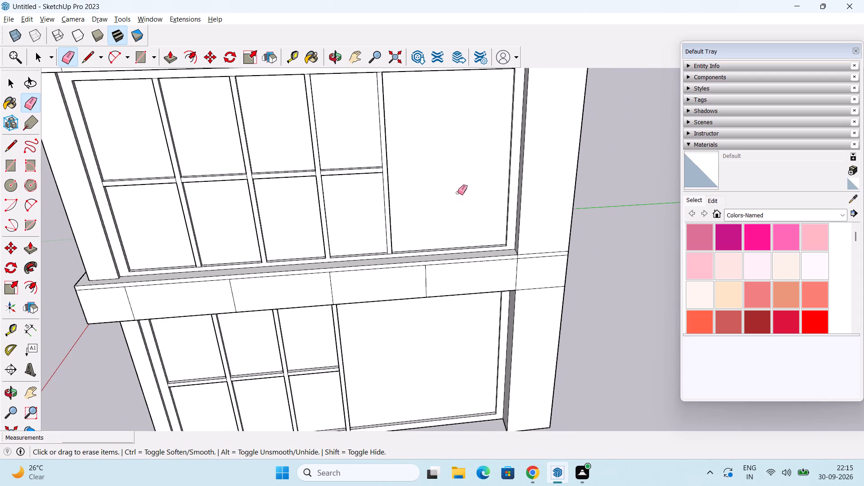
{"action": "key", "text": "space"}
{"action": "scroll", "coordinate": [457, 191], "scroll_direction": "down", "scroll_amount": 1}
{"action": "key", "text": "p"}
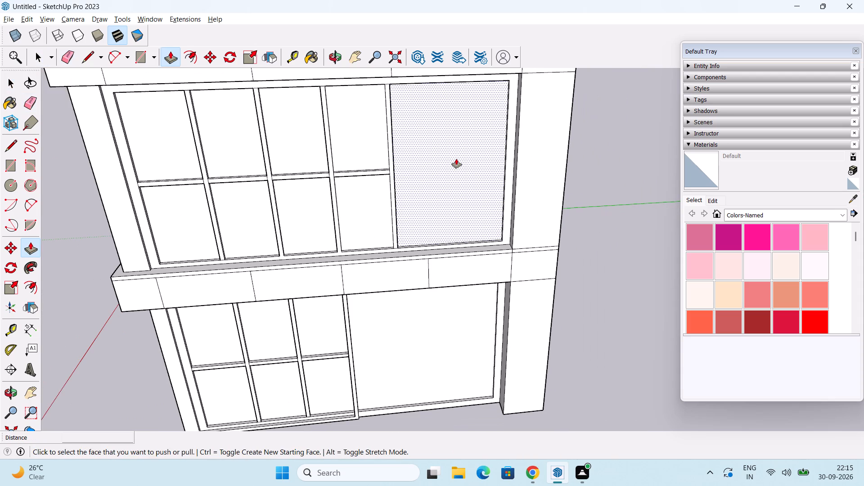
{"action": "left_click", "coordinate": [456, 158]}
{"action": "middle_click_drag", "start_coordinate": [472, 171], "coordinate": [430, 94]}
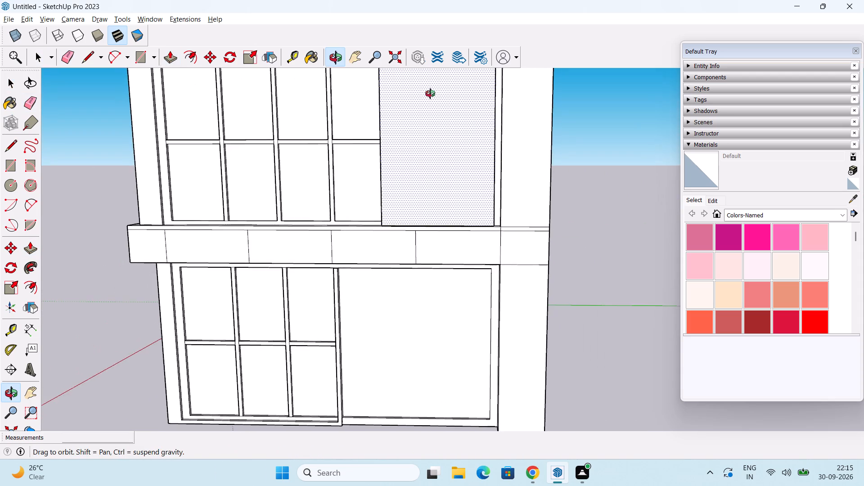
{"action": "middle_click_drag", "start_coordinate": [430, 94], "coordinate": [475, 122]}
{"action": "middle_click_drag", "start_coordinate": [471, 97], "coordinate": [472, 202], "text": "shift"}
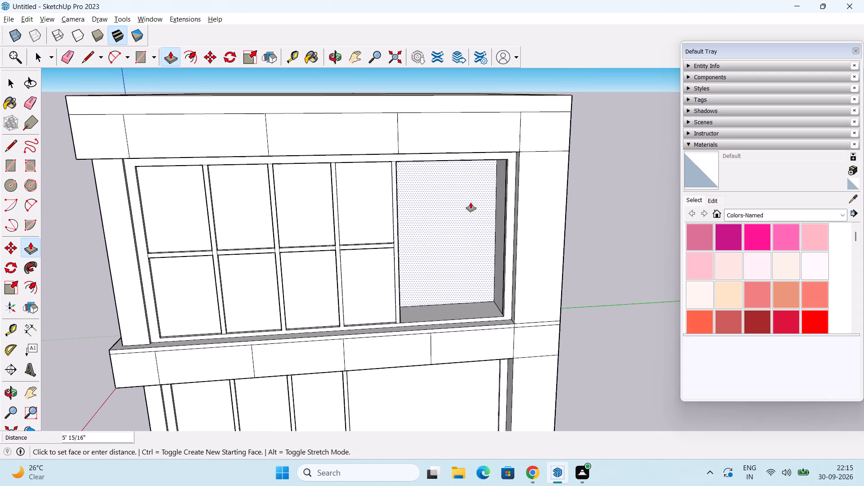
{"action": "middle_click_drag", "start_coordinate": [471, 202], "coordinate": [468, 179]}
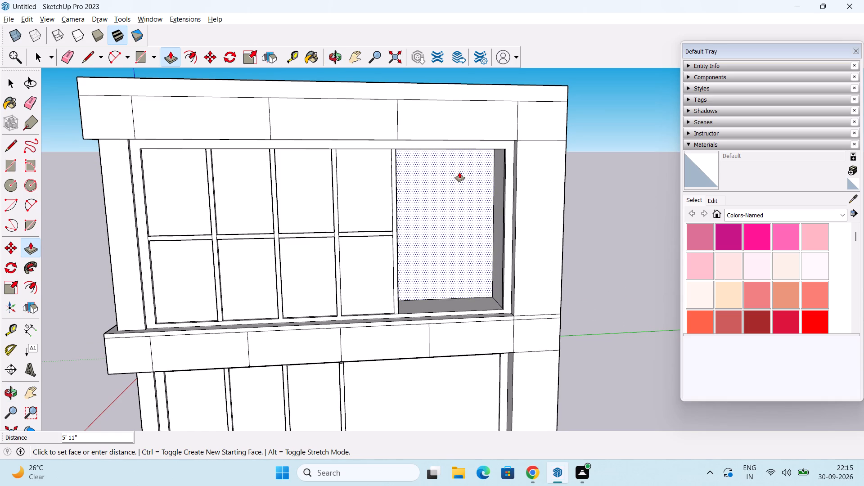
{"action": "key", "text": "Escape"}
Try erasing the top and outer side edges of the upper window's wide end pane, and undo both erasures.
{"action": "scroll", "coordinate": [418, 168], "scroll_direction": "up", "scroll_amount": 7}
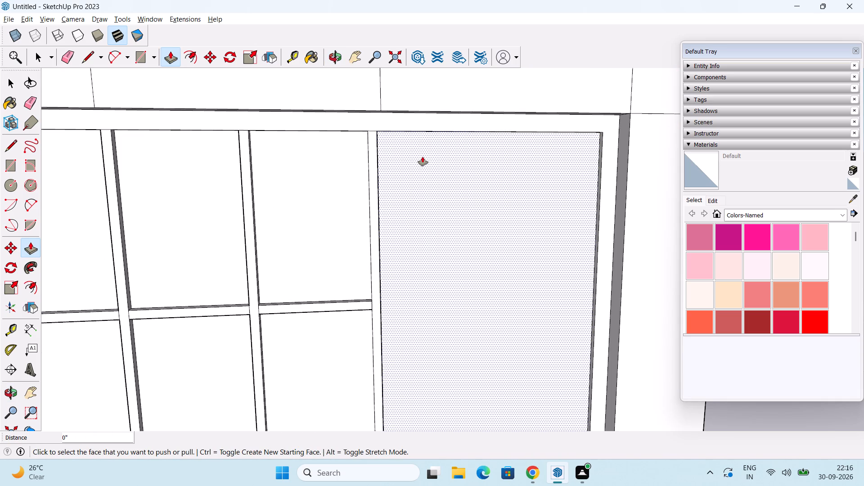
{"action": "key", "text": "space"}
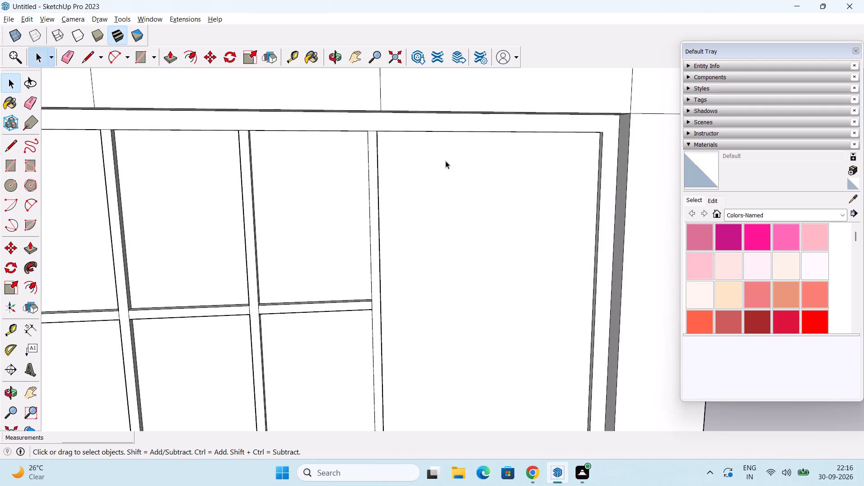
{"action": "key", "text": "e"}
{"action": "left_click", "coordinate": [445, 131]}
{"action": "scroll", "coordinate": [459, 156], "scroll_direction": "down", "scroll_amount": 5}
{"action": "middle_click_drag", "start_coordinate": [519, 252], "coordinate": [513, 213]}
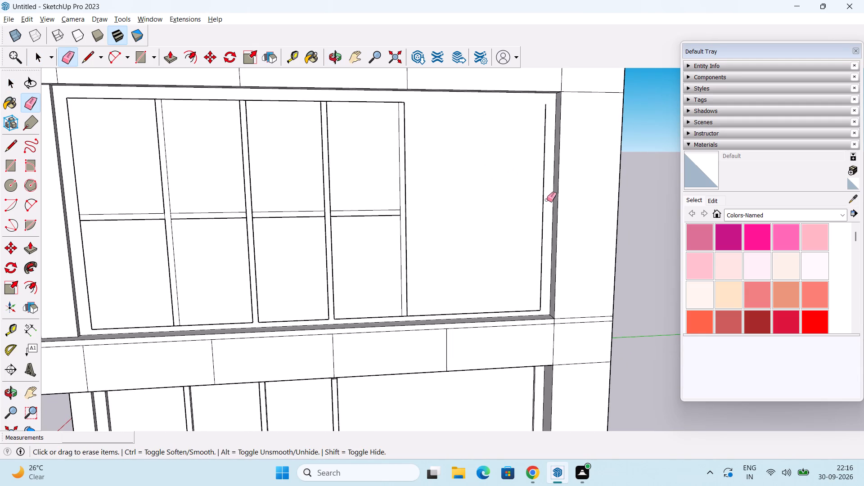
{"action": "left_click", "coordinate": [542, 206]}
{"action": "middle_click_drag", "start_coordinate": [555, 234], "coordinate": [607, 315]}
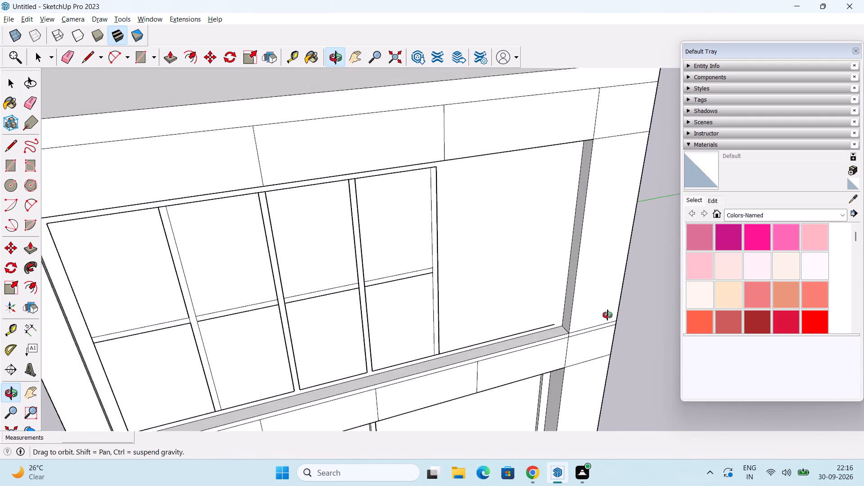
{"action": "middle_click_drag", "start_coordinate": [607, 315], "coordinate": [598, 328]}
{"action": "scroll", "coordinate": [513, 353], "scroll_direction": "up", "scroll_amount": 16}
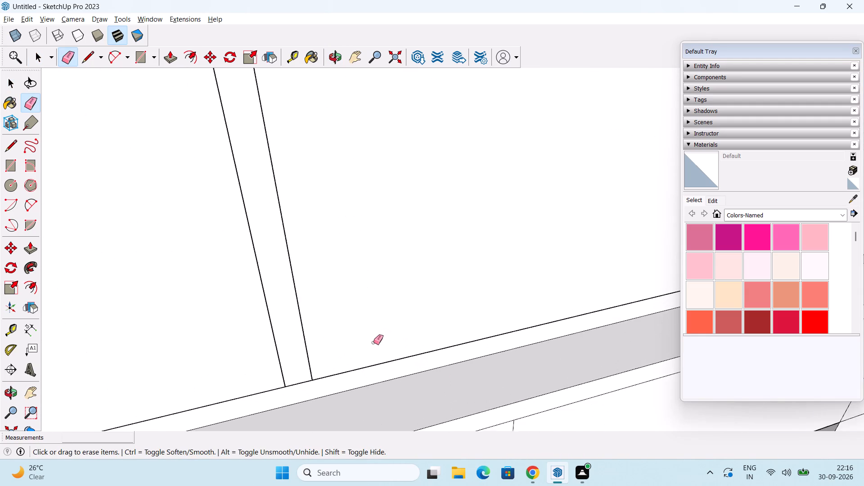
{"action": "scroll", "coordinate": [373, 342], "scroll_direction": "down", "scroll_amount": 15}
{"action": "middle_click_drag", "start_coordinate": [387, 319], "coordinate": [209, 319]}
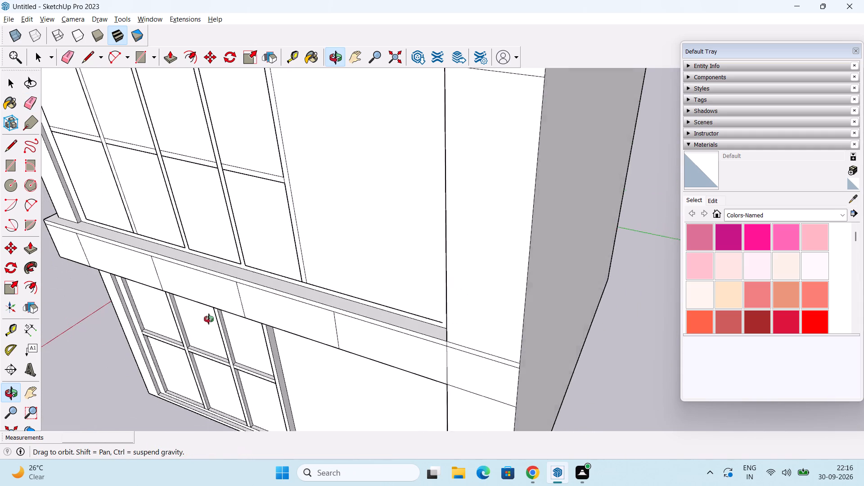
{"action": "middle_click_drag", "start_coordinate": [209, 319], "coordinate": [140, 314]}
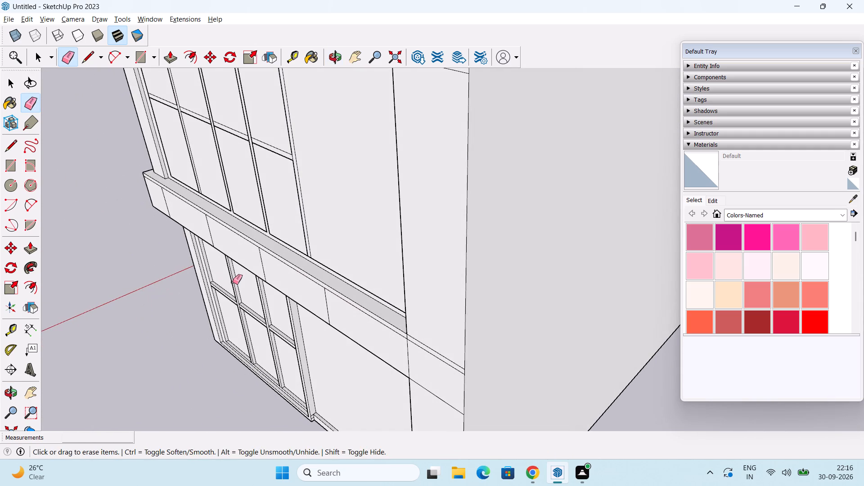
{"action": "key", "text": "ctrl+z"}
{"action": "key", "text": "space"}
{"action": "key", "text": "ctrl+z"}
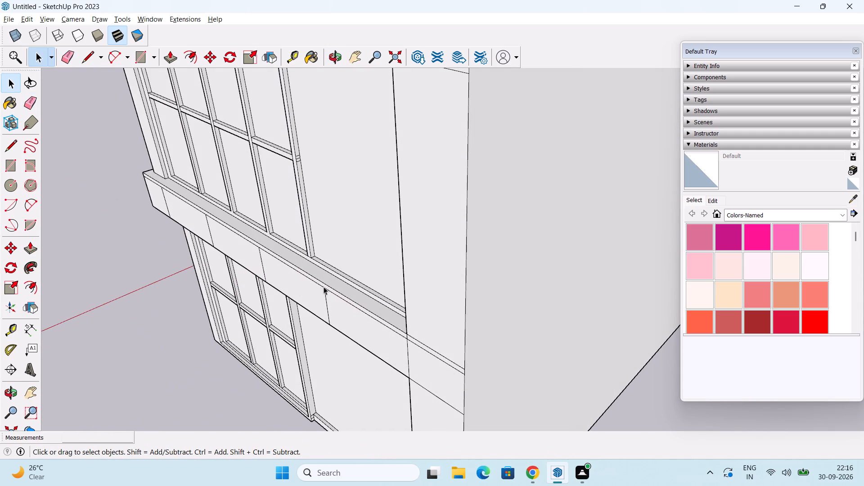
Draw a short line across the upper window's bottom frame, continuing the edge of the mullion beside the wide end pane.
{"action": "scroll", "coordinate": [325, 286], "scroll_direction": "down", "scroll_amount": 2}
{"action": "middle_click_drag", "start_coordinate": [330, 283], "coordinate": [349, 225]}
{"action": "scroll", "coordinate": [355, 220], "scroll_direction": "down", "scroll_amount": 8}
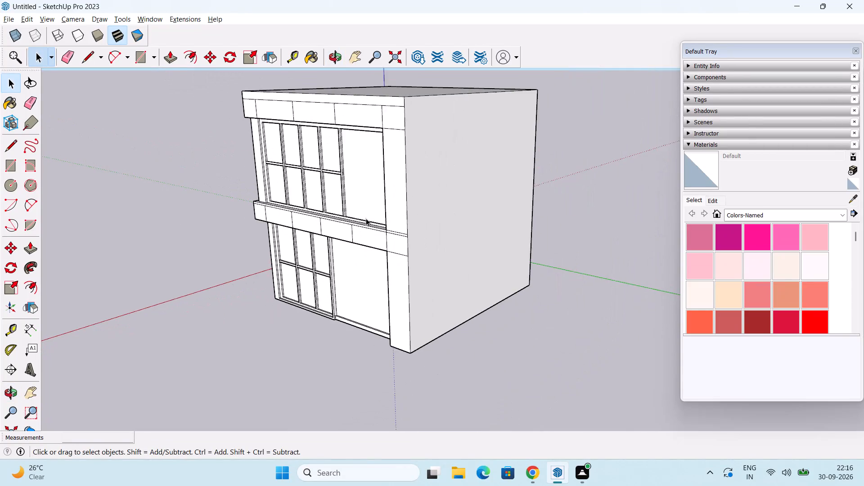
{"action": "middle_click_drag", "start_coordinate": [366, 218], "coordinate": [557, 237]}
{"action": "scroll", "coordinate": [517, 256], "scroll_direction": "up", "scroll_amount": 5}
{"action": "middle_click_drag", "start_coordinate": [463, 233], "coordinate": [478, 299]}
{"action": "scroll", "coordinate": [453, 304], "scroll_direction": "up", "scroll_amount": 6}
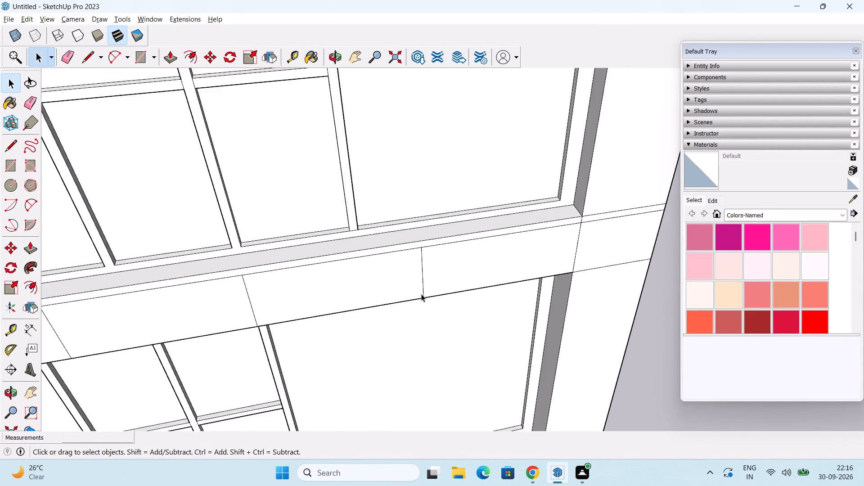
{"action": "scroll", "coordinate": [421, 294], "scroll_direction": "up", "scroll_amount": 4}
{"action": "key", "text": "l"}
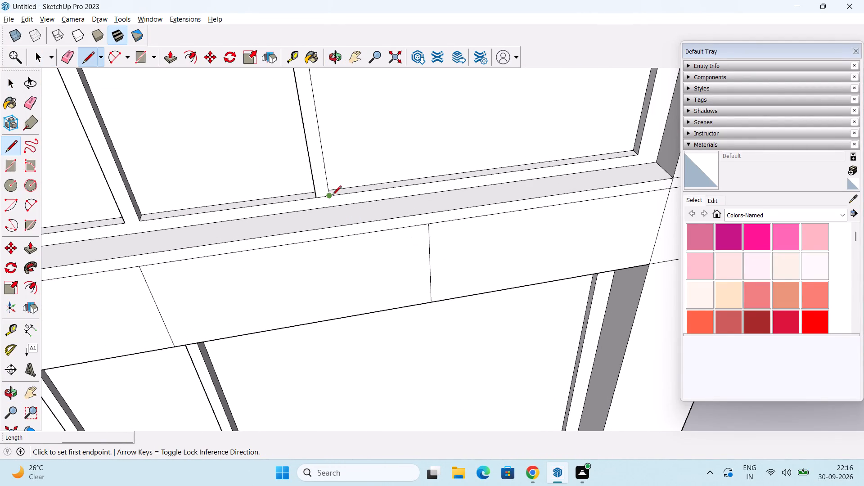
{"action": "left_click", "coordinate": [326, 197]}
{"action": "left_click", "coordinate": [329, 207]}
Draw a 1' vertical line across the upper window's top frame, continuing the edge of the mullion beside the wide end pane.
{"action": "scroll", "coordinate": [381, 150], "scroll_direction": "down", "scroll_amount": 2}
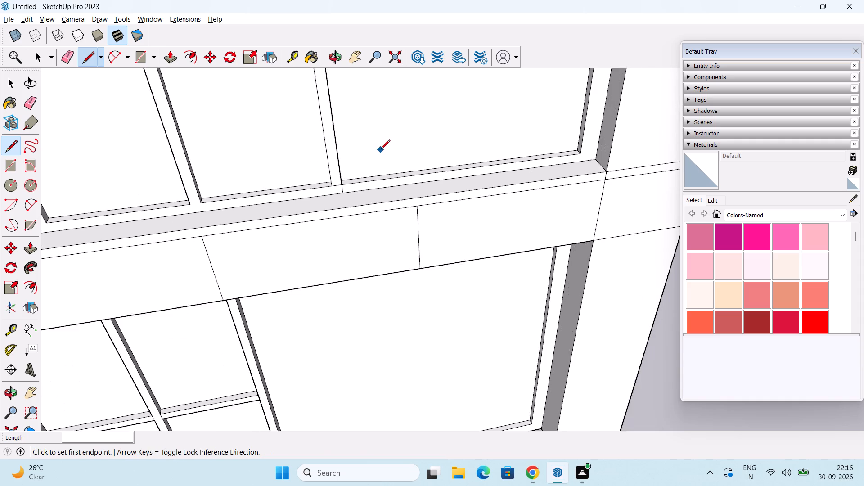
{"action": "scroll", "coordinate": [381, 150], "scroll_direction": "down", "scroll_amount": 3}
{"action": "middle_click_drag", "start_coordinate": [387, 130], "coordinate": [434, 384]}
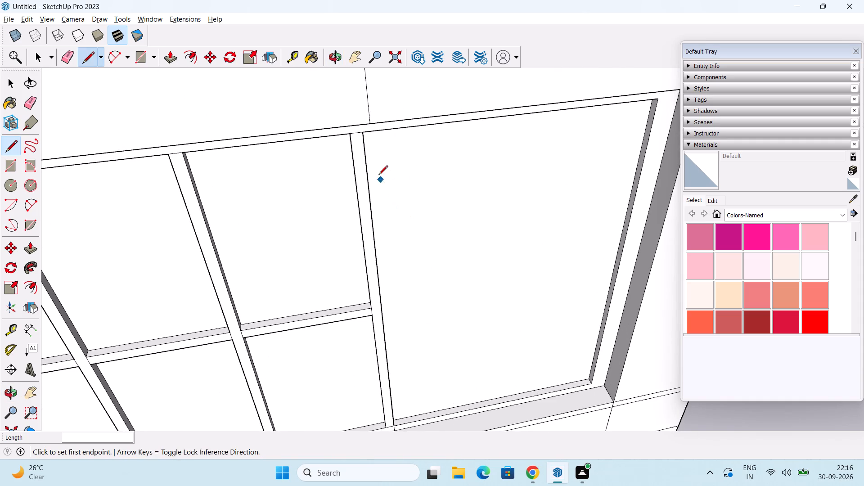
{"action": "middle_click_drag", "start_coordinate": [378, 175], "coordinate": [380, 72]}
{"action": "scroll", "coordinate": [385, 90], "scroll_direction": "up", "scroll_amount": 2}
{"action": "left_click", "coordinate": [368, 94]}
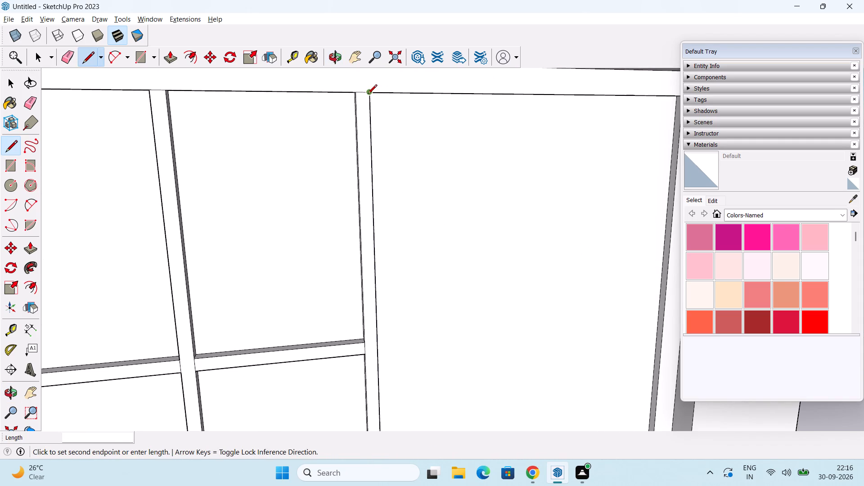
{"action": "middle_click_drag", "start_coordinate": [369, 76], "coordinate": [378, 144]}
{"action": "middle_click_drag", "start_coordinate": [387, 162], "coordinate": [391, 147]}
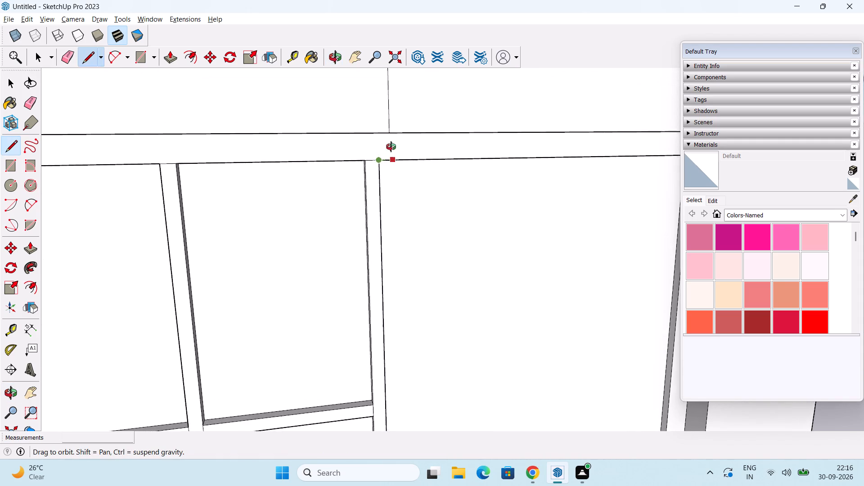
{"action": "middle_click_drag", "start_coordinate": [391, 147], "coordinate": [386, 73]}
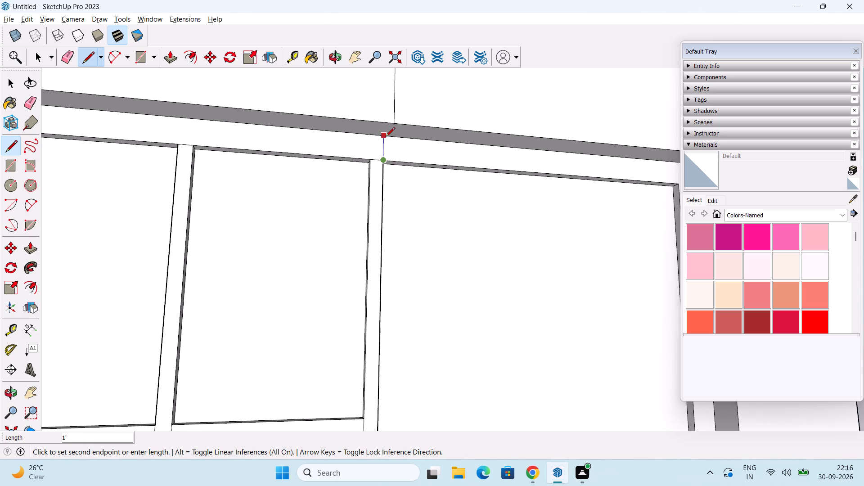
{"action": "left_click", "coordinate": [386, 137]}
{"action": "key", "text": "space"}
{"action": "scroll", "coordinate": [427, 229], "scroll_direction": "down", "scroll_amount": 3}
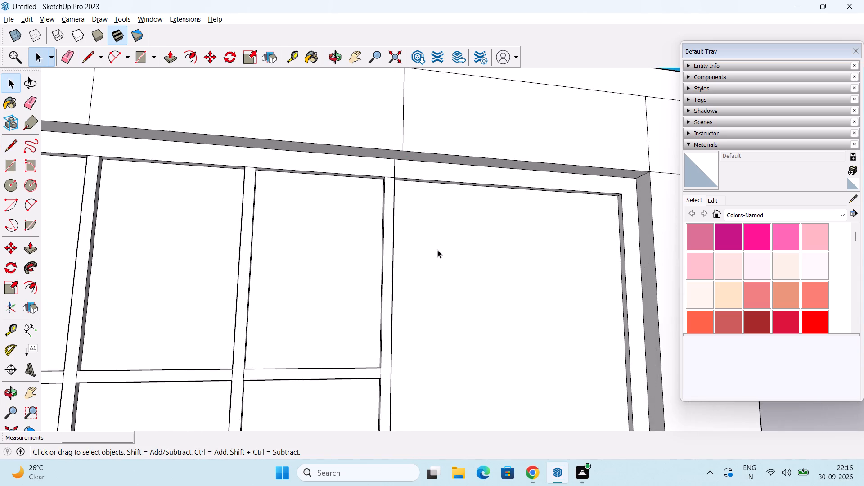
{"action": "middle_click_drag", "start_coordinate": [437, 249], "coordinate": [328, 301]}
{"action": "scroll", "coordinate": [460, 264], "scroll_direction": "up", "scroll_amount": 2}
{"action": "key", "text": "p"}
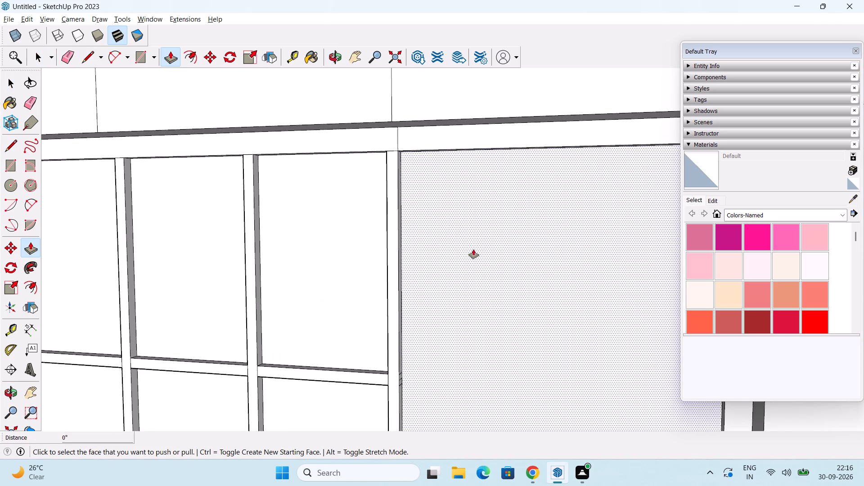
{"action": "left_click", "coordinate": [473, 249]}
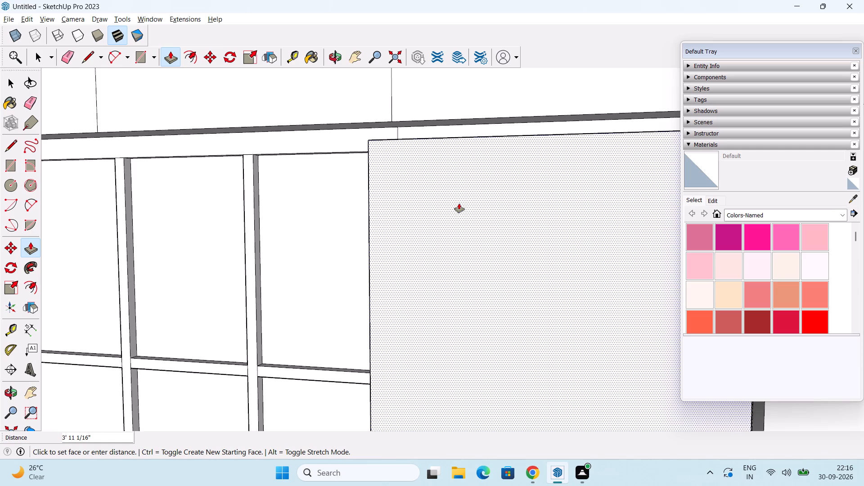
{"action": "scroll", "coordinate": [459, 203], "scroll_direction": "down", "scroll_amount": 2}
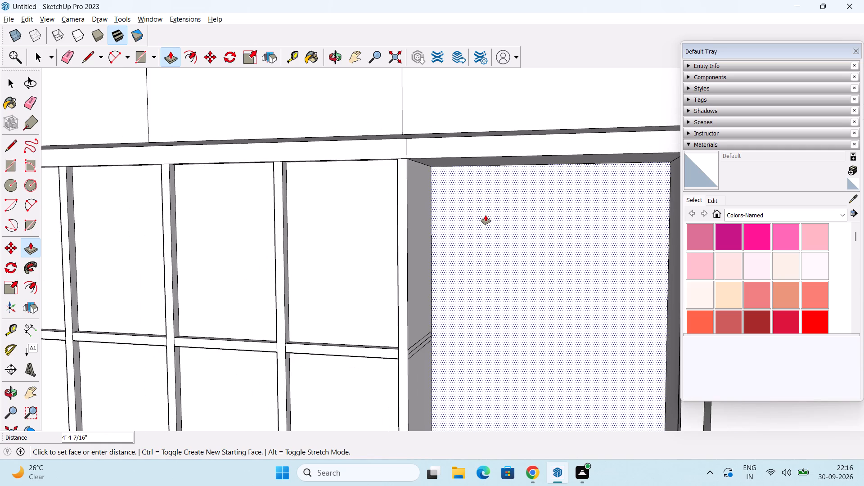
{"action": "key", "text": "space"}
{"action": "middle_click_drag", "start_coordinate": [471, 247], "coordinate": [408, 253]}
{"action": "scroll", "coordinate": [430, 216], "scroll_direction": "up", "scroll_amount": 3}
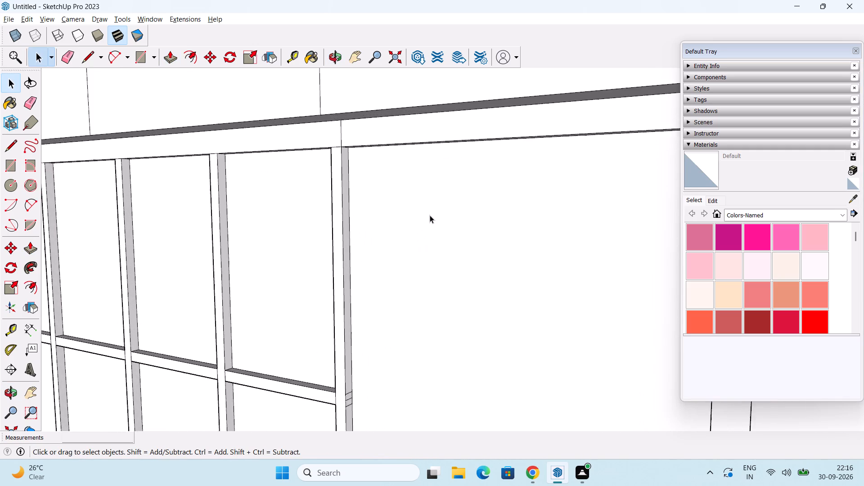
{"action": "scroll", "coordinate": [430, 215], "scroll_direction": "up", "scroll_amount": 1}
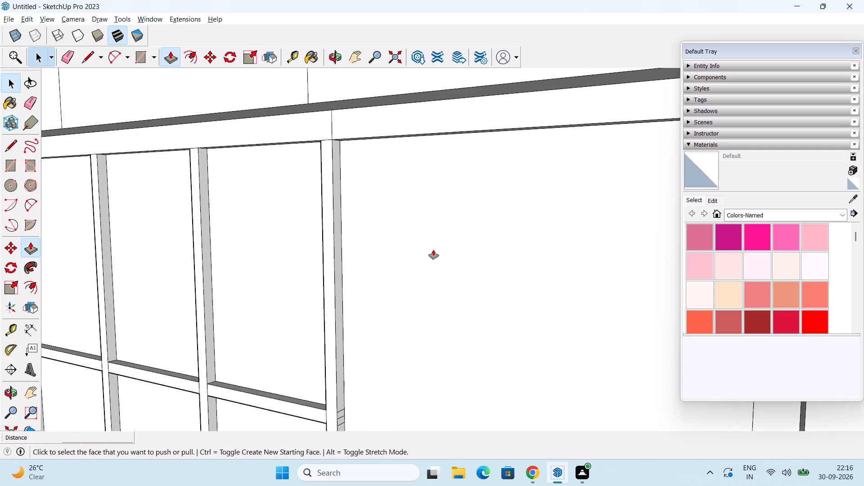
Push/Pull the upper window's wide end pane outward 5", flush with the front of the surrounding frame.
{"action": "key", "text": "p"}
{"action": "left_click", "coordinate": [406, 231]}
{"action": "left_click", "coordinate": [418, 133]}
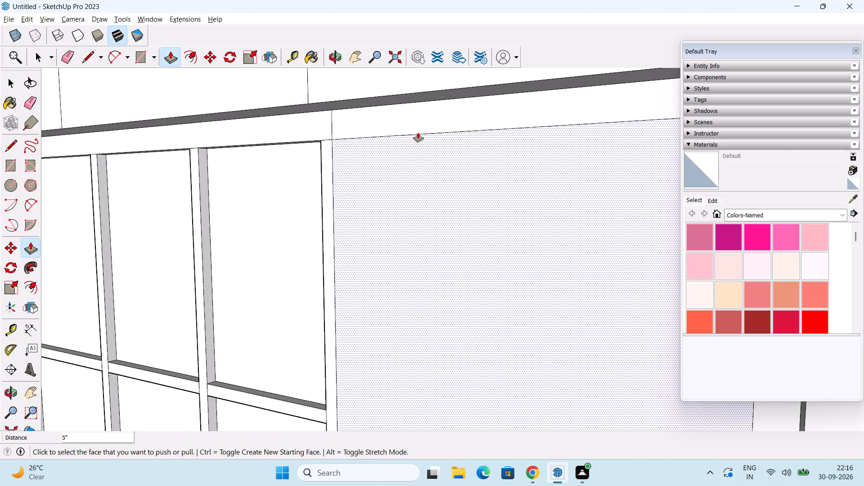
Erase the top, outer side and bottom edge lines of the flush end pane, merging it with the surrounding frame face.
{"action": "scroll", "coordinate": [454, 195], "scroll_direction": "down", "scroll_amount": 9}
{"action": "middle_click_drag", "start_coordinate": [512, 296], "coordinate": [501, 221]}
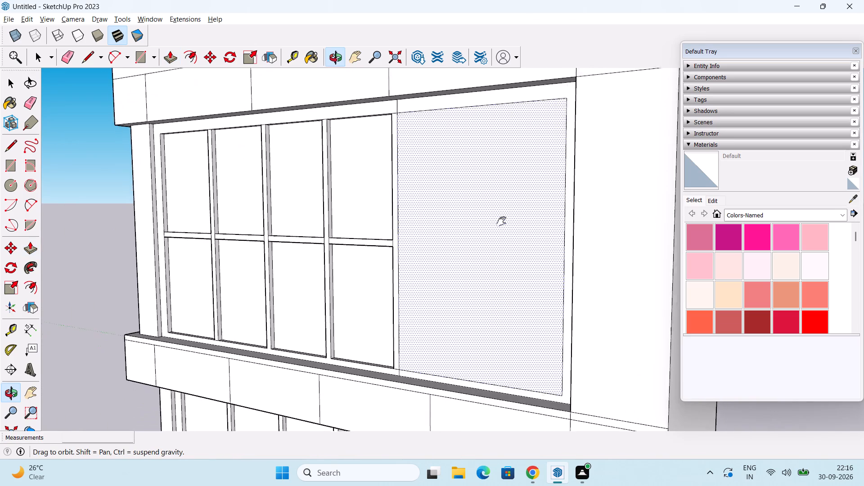
{"action": "middle_click_drag", "start_coordinate": [501, 221], "coordinate": [499, 216]}
{"action": "scroll", "coordinate": [503, 252], "scroll_direction": "down", "scroll_amount": 1}
{"action": "middle_click_drag", "start_coordinate": [508, 294], "coordinate": [538, 328]}
{"action": "key", "text": "space"}
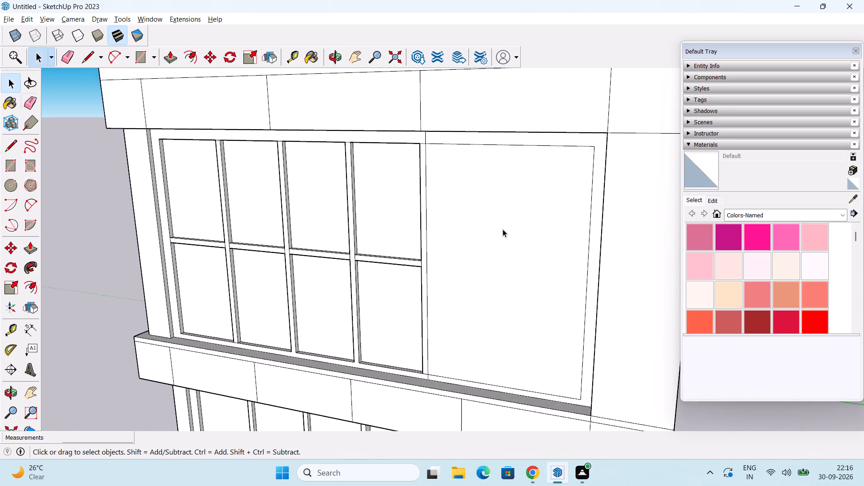
{"action": "key", "text": "e"}
{"action": "left_click", "coordinate": [515, 143]}
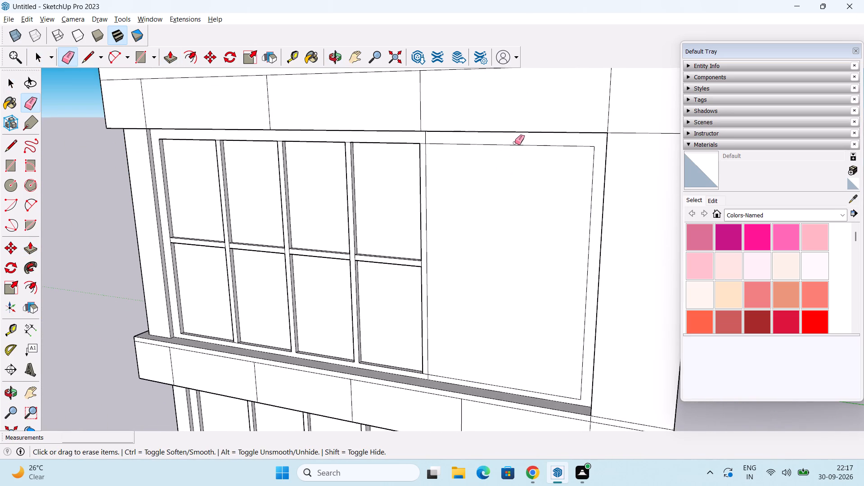
{"action": "left_click", "coordinate": [515, 144]}
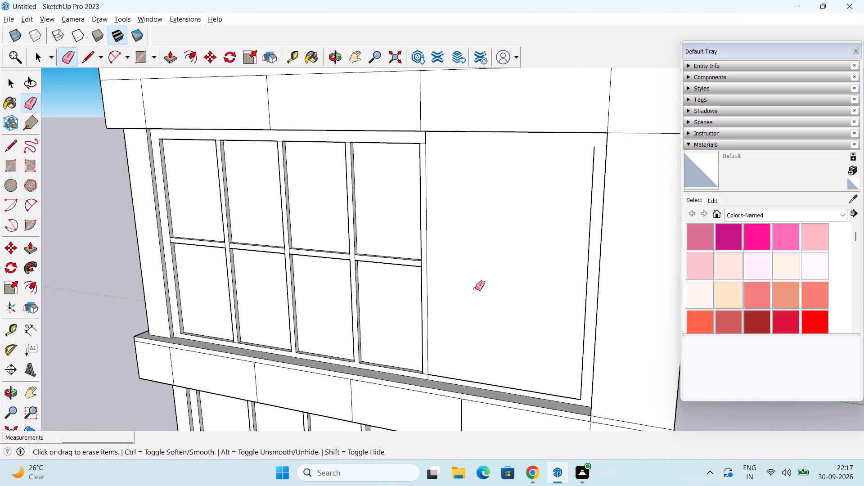
{"action": "middle_click_drag", "start_coordinate": [475, 288], "coordinate": [436, 326]}
{"action": "middle_click_drag", "start_coordinate": [462, 342], "coordinate": [507, 296]}
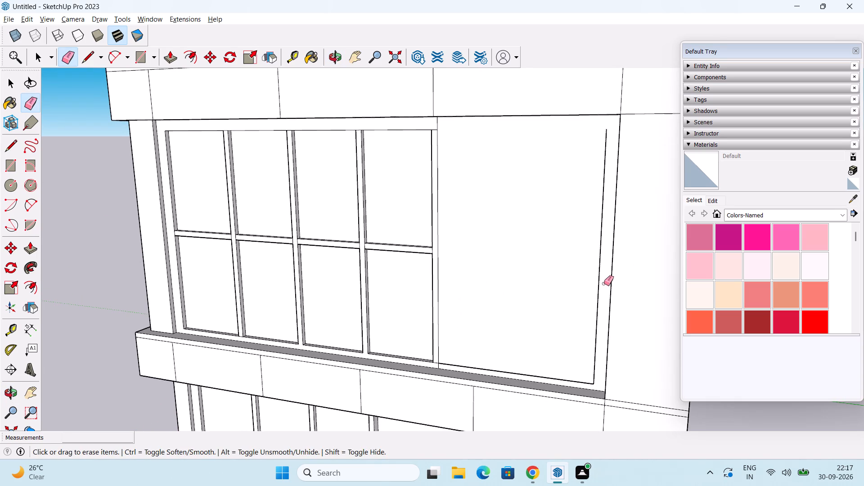
{"action": "left_click", "coordinate": [597, 290]}
{"action": "left_click", "coordinate": [546, 376]}
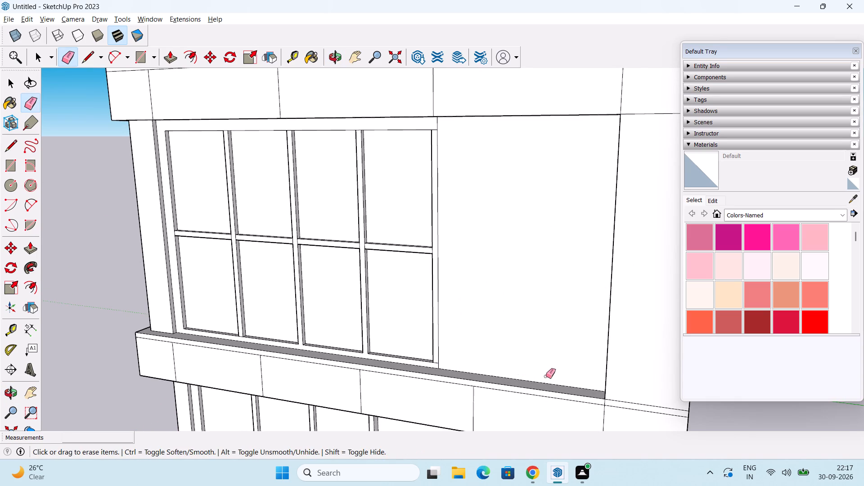
{"action": "key", "text": "space"}
Push the merged wide end face of the upper window inward 5".
{"action": "scroll", "coordinate": [468, 336], "scroll_direction": "down", "scroll_amount": 1}
{"action": "middle_click_drag", "start_coordinate": [471, 328], "coordinate": [457, 312]}
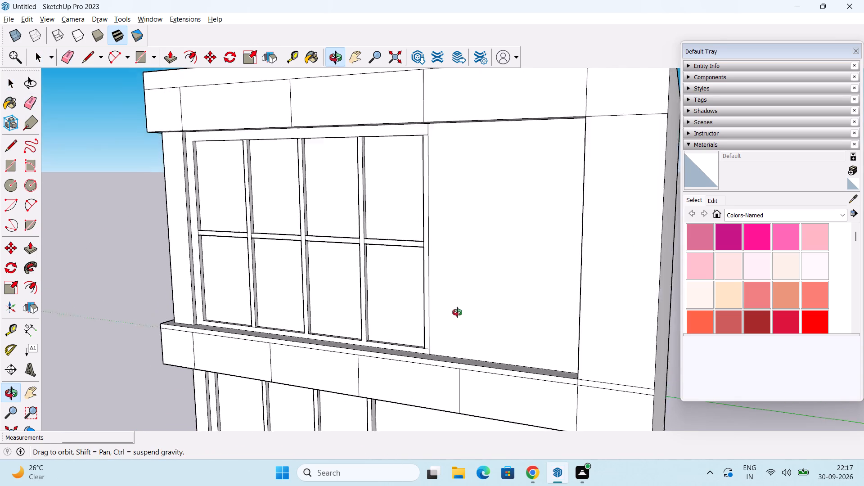
{"action": "middle_click_drag", "start_coordinate": [457, 312], "coordinate": [517, 338]}
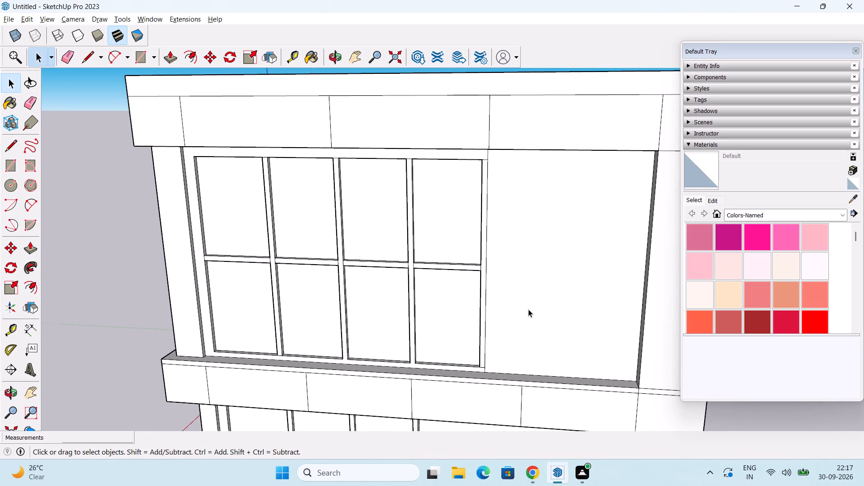
{"action": "scroll", "coordinate": [529, 310], "scroll_direction": "up", "scroll_amount": 1}
{"action": "middle_click_drag", "start_coordinate": [527, 310], "coordinate": [561, 346]}
{"action": "scroll", "coordinate": [561, 348], "scroll_direction": "up", "scroll_amount": 1}
{"action": "middle_click_drag", "start_coordinate": [561, 340], "coordinate": [487, 319], "text": "shift"}
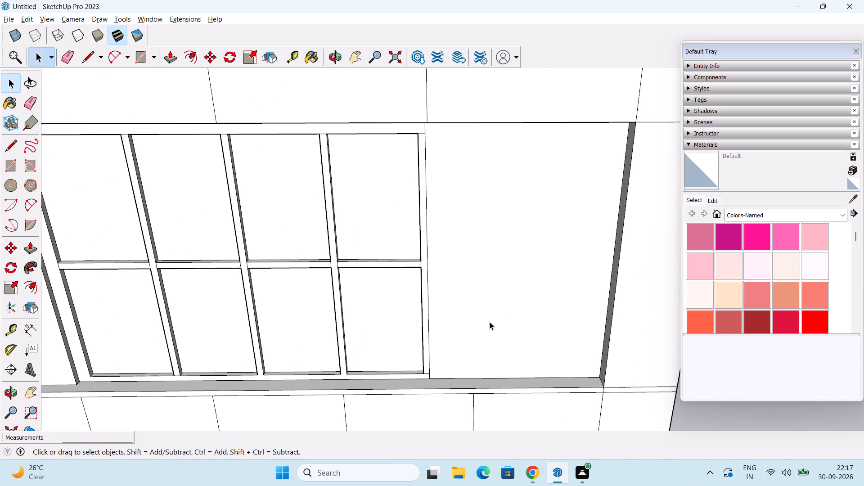
{"action": "middle_click_drag", "start_coordinate": [515, 331], "coordinate": [607, 352]}
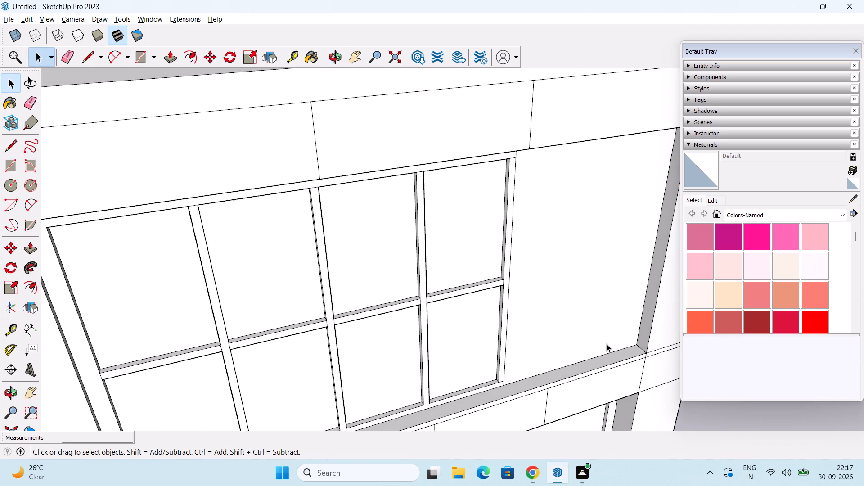
{"action": "scroll", "coordinate": [607, 342], "scroll_direction": "up", "scroll_amount": 2}
{"action": "middle_click_drag", "start_coordinate": [606, 340], "coordinate": [570, 342]}
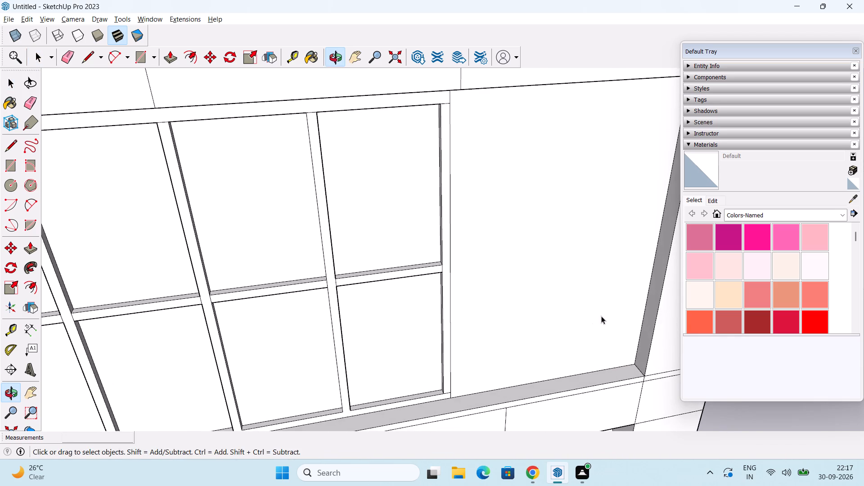
{"action": "key", "text": "p"}
{"action": "left_click", "coordinate": [585, 282]}
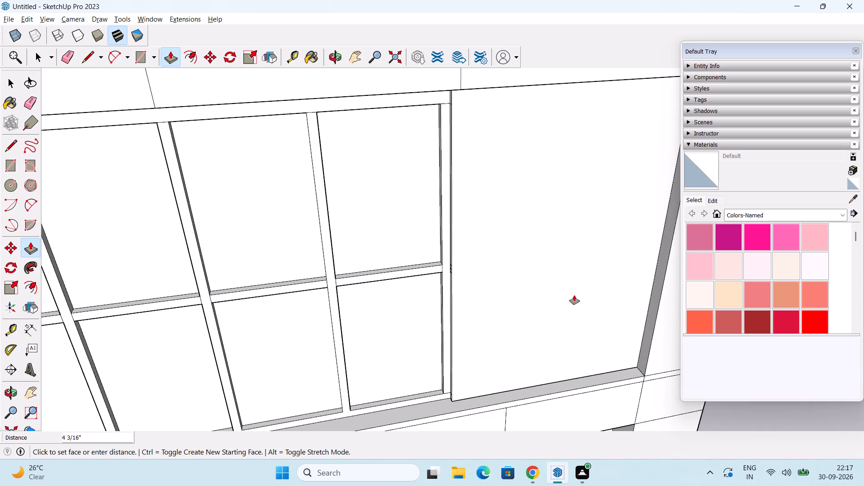
{"action": "type", "text": "5\""}
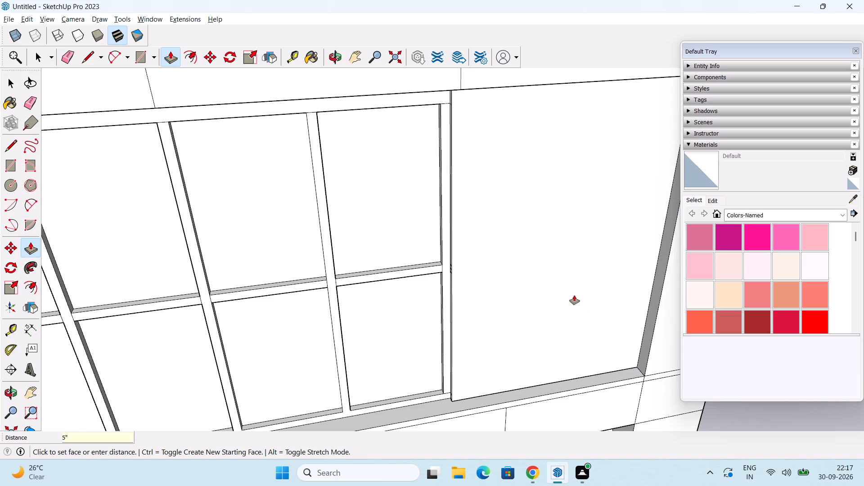
{"action": "key", "text": "Return"}
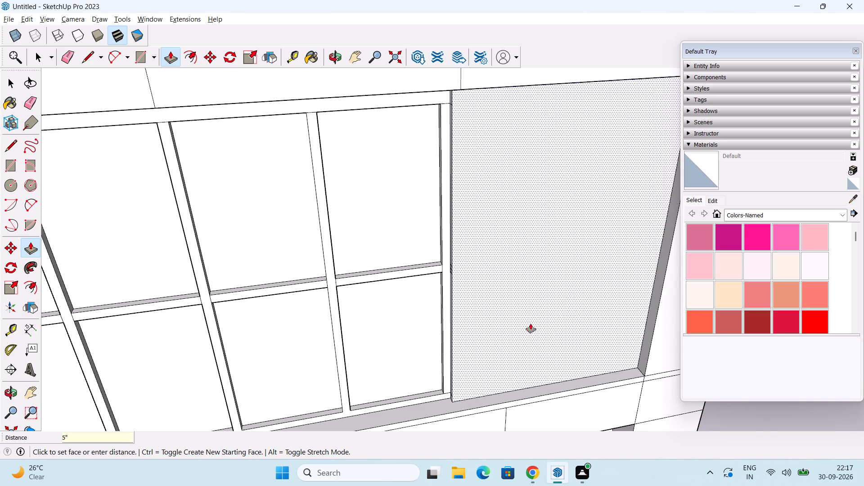
{"action": "key", "text": "space"}
Erase the leftover short lines crossing the end mullion's exposed side face at the horizontal bar and at the foot.
{"action": "middle_click_drag", "start_coordinate": [427, 285], "coordinate": [573, 263]}
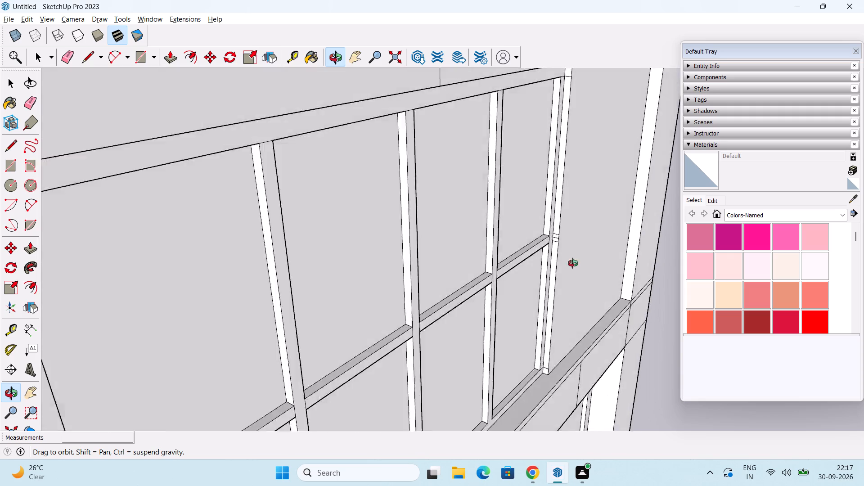
{"action": "middle_click_drag", "start_coordinate": [573, 263], "coordinate": [529, 257]}
{"action": "scroll", "coordinate": [529, 252], "scroll_direction": "down", "scroll_amount": 1}
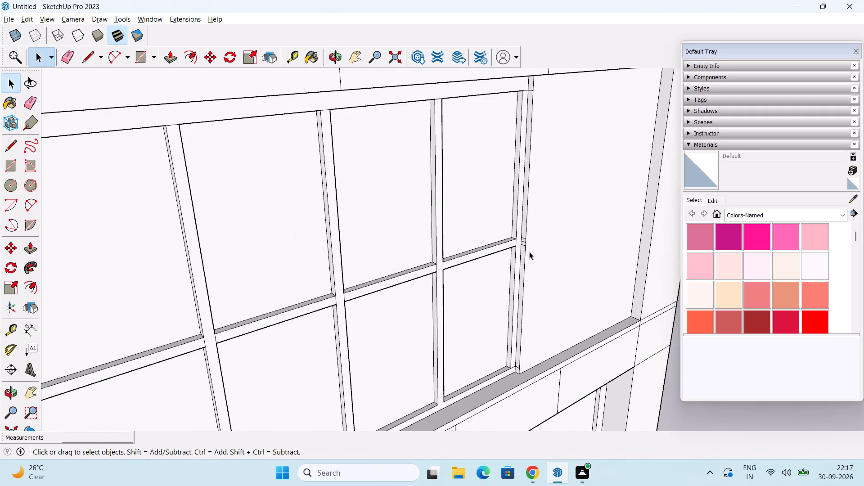
{"action": "scroll", "coordinate": [529, 252], "scroll_direction": "down", "scroll_amount": 2}
{"action": "middle_click_drag", "start_coordinate": [529, 251], "coordinate": [550, 232]}
{"action": "scroll", "coordinate": [541, 202], "scroll_direction": "up", "scroll_amount": 6}
{"action": "key", "text": "e"}
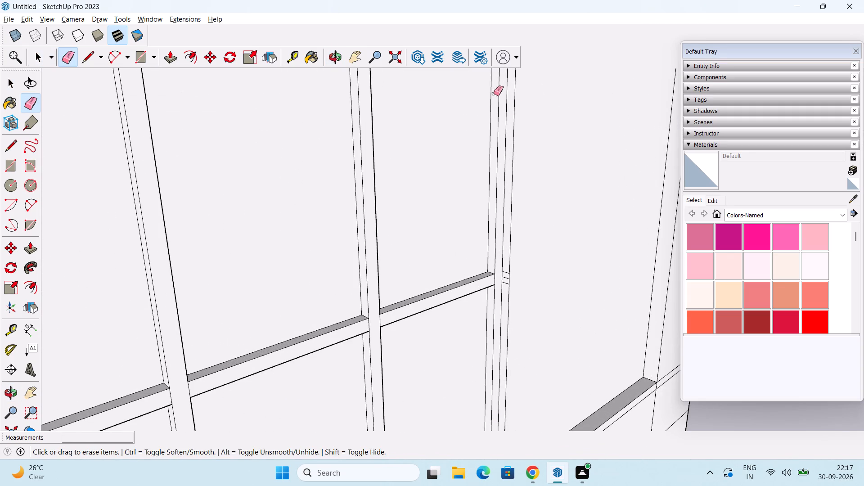
{"action": "left_click_drag", "start_coordinate": [506, 272], "coordinate": [507, 277]}
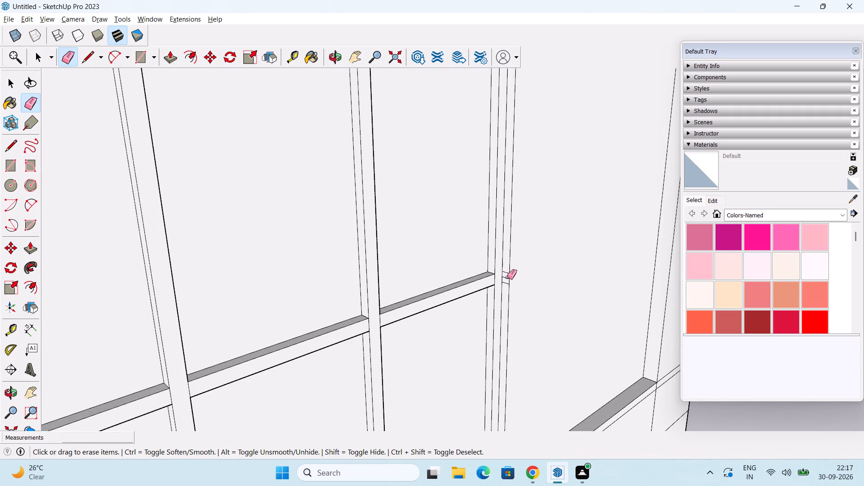
{"action": "left_click_drag", "start_coordinate": [507, 277], "coordinate": [506, 286]}
{"action": "scroll", "coordinate": [571, 202], "scroll_direction": "down", "scroll_amount": 3}
{"action": "scroll", "coordinate": [553, 234], "scroll_direction": "down", "scroll_amount": 2}
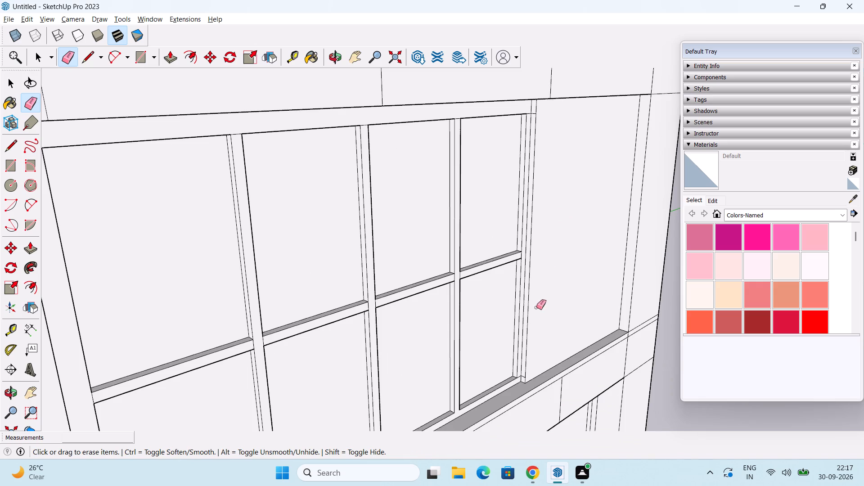
{"action": "scroll", "coordinate": [525, 326], "scroll_direction": "up", "scroll_amount": 4}
{"action": "scroll", "coordinate": [517, 414], "scroll_direction": "up", "scroll_amount": 3}
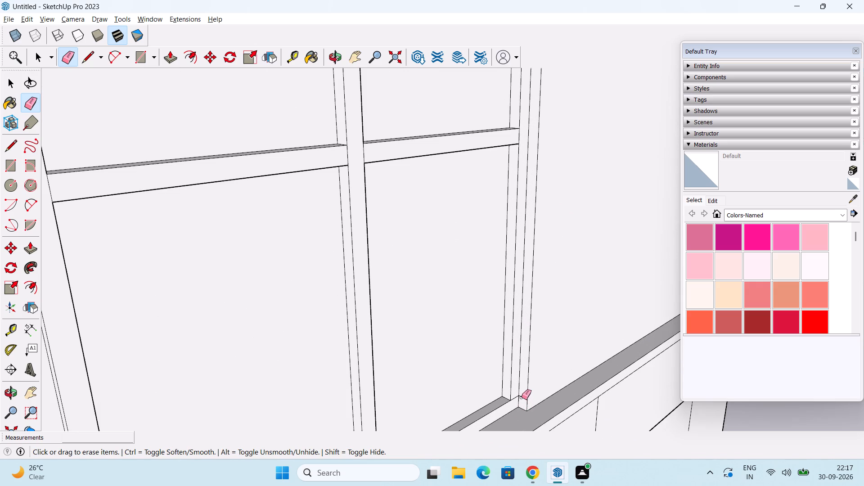
{"action": "left_click", "coordinate": [522, 397]}
Erase the short lines across the end mullion's front and side faces where it meets the top frame.
{"action": "scroll", "coordinate": [530, 381], "scroll_direction": "down", "scroll_amount": 4}
{"action": "middle_click_drag", "start_coordinate": [543, 343], "coordinate": [477, 339]}
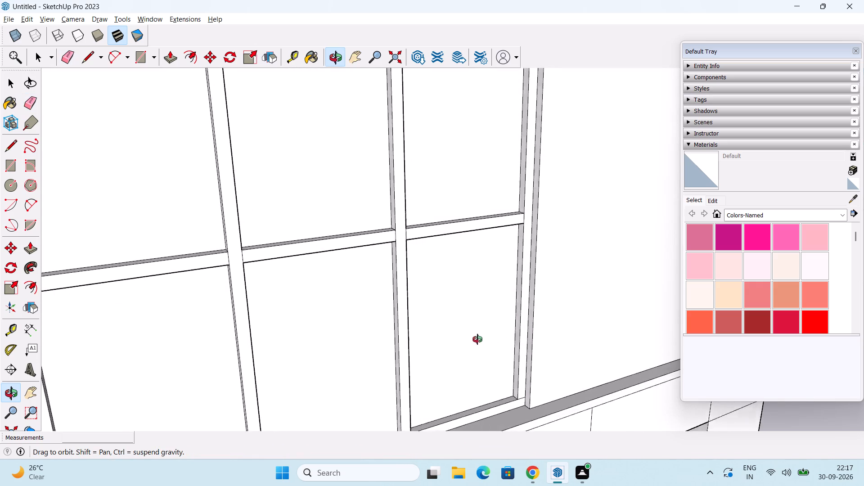
{"action": "middle_click_drag", "start_coordinate": [477, 339], "coordinate": [435, 335]}
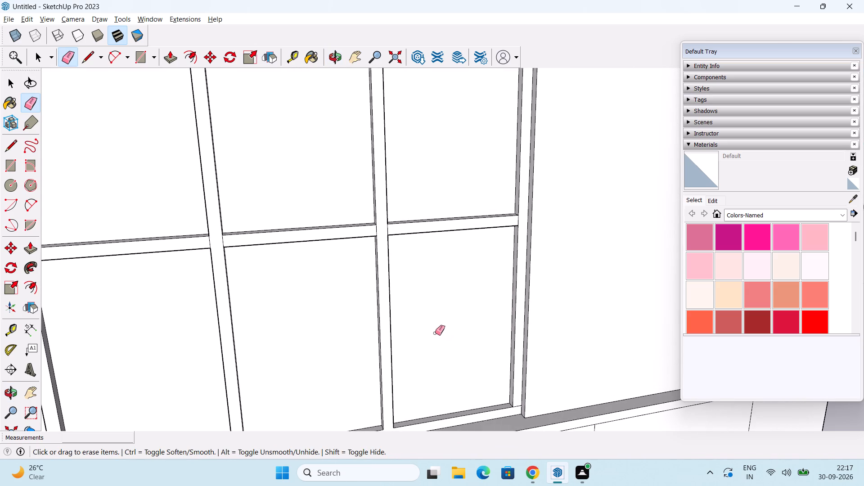
{"action": "scroll", "coordinate": [519, 285], "scroll_direction": "down", "scroll_amount": 1}
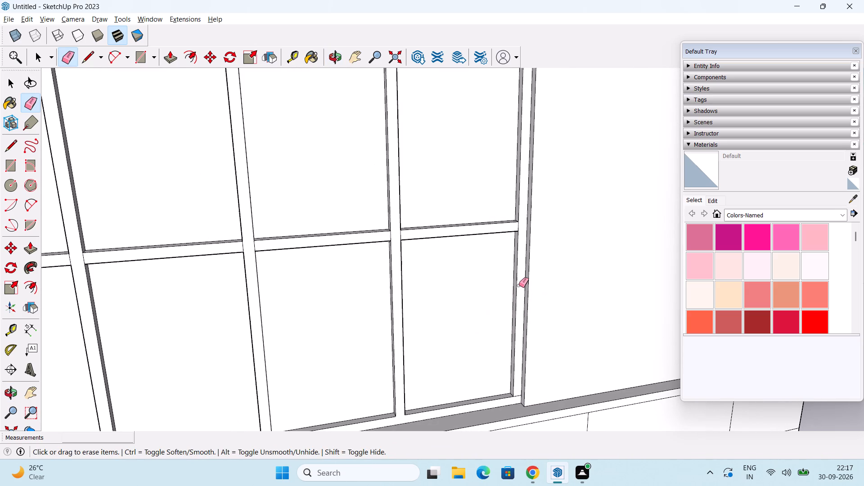
{"action": "scroll", "coordinate": [551, 204], "scroll_direction": "down", "scroll_amount": 1}
{"action": "middle_click_drag", "start_coordinate": [551, 202], "coordinate": [562, 343], "text": "shift"}
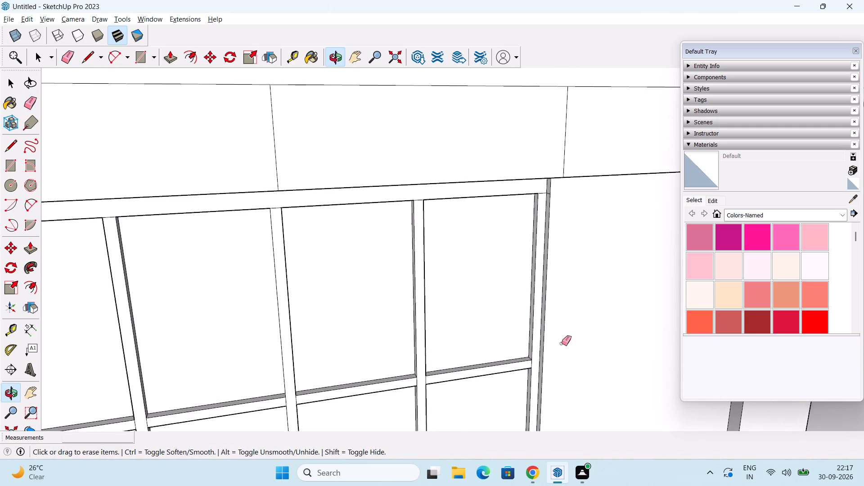
{"action": "middle_click_drag", "start_coordinate": [562, 343], "coordinate": [562, 343], "text": "shift"}
{"action": "middle_click_drag", "start_coordinate": [557, 339], "coordinate": [565, 241]}
{"action": "scroll", "coordinate": [556, 123], "scroll_direction": "up", "scroll_amount": 8}
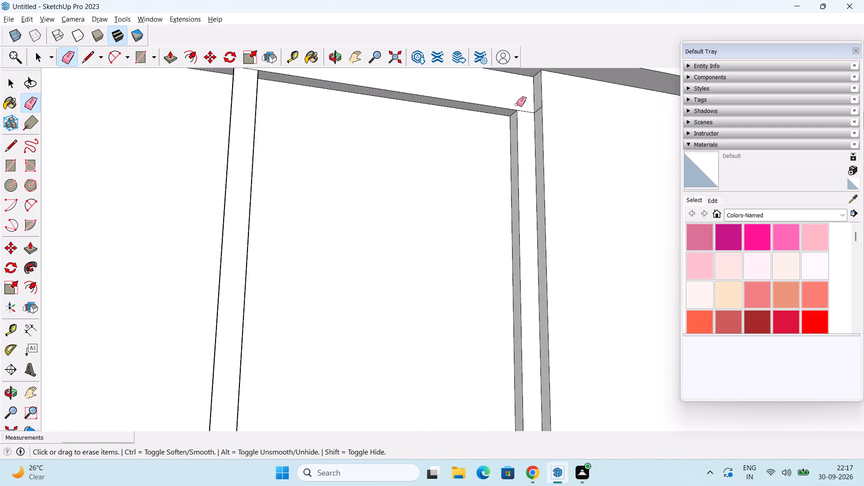
{"action": "left_click", "coordinate": [527, 110]}
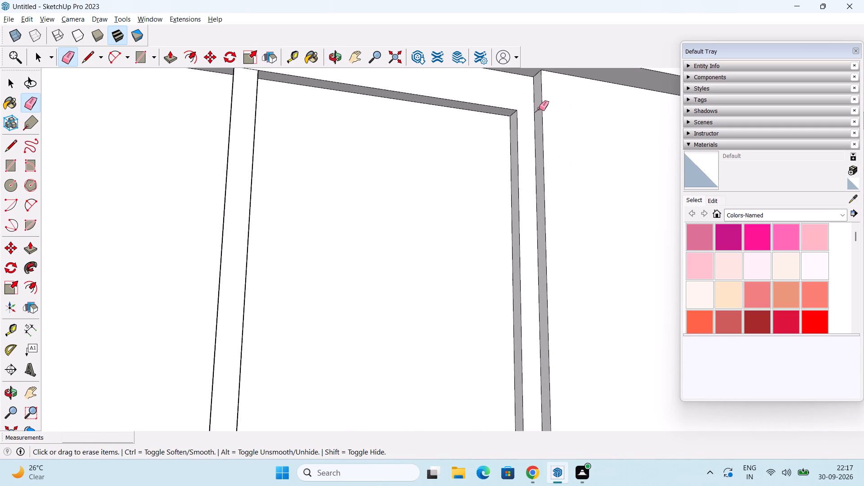
{"action": "left_click", "coordinate": [540, 109]}
{"action": "key", "text": "space"}
Copy the vertical edge beside the upper window's end mullion to the recessed panel's far edge, dividing the panel into 3 equal columns.
{"action": "scroll", "coordinate": [592, 127], "scroll_direction": "down", "scroll_amount": 3}
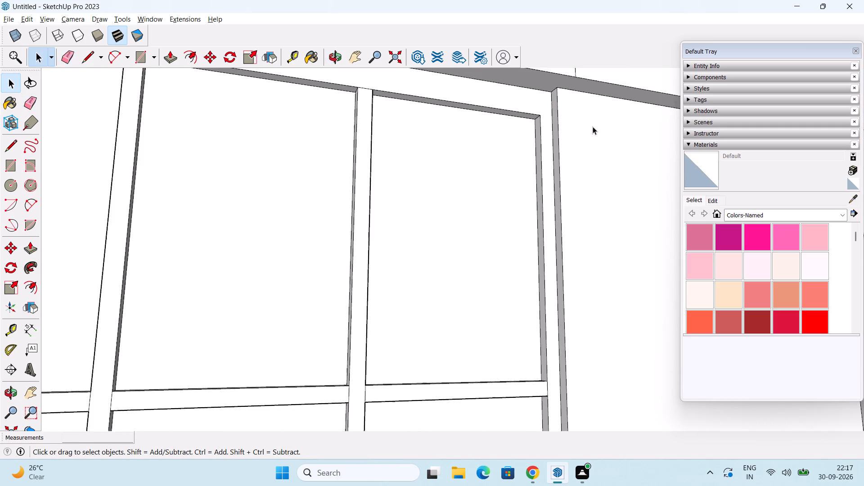
{"action": "scroll", "coordinate": [593, 126], "scroll_direction": "down", "scroll_amount": 4}
{"action": "middle_click_drag", "start_coordinate": [593, 147], "coordinate": [480, 153]}
{"action": "scroll", "coordinate": [519, 147], "scroll_direction": "down", "scroll_amount": 7}
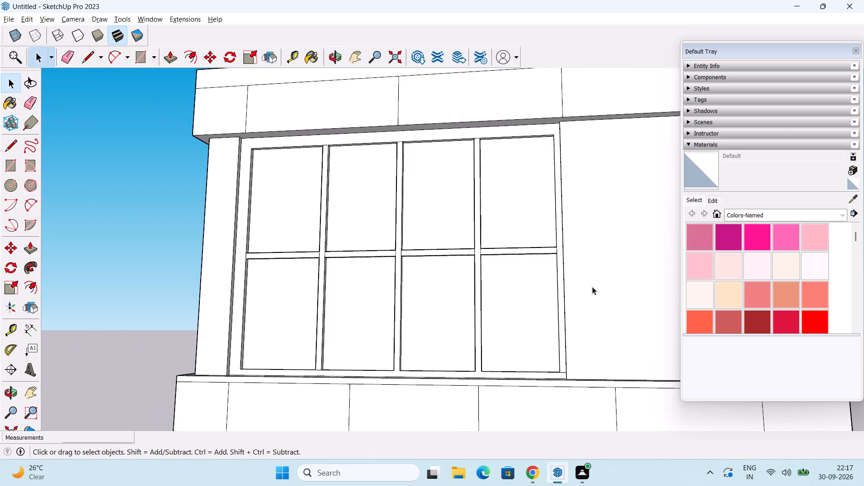
{"action": "middle_click_drag", "start_coordinate": [592, 286], "coordinate": [418, 266]}
{"action": "middle_click_drag", "start_coordinate": [419, 266], "coordinate": [428, 302]}
{"action": "scroll", "coordinate": [413, 382], "scroll_direction": "up", "scroll_amount": 4}
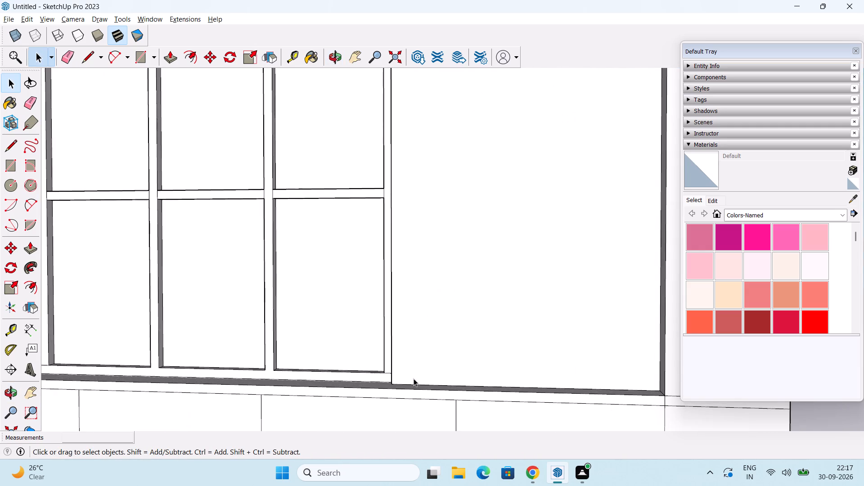
{"action": "middle_click_drag", "start_coordinate": [414, 378], "coordinate": [413, 400]}
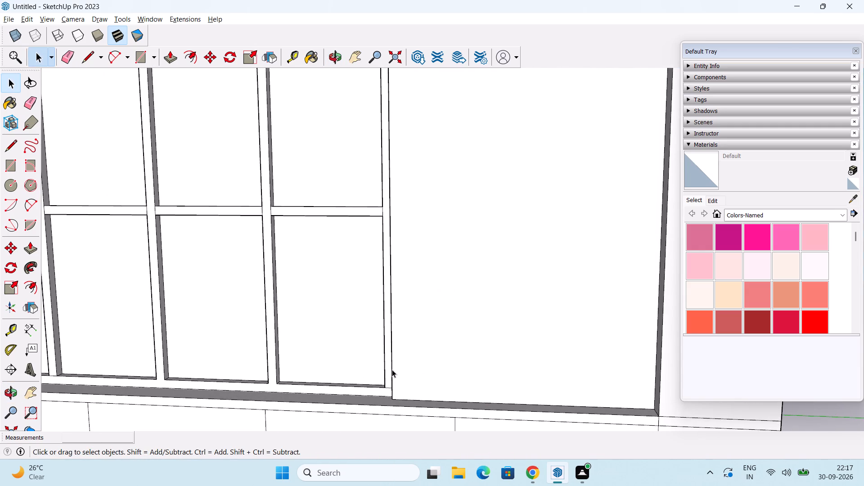
{"action": "left_click", "coordinate": [392, 369]}
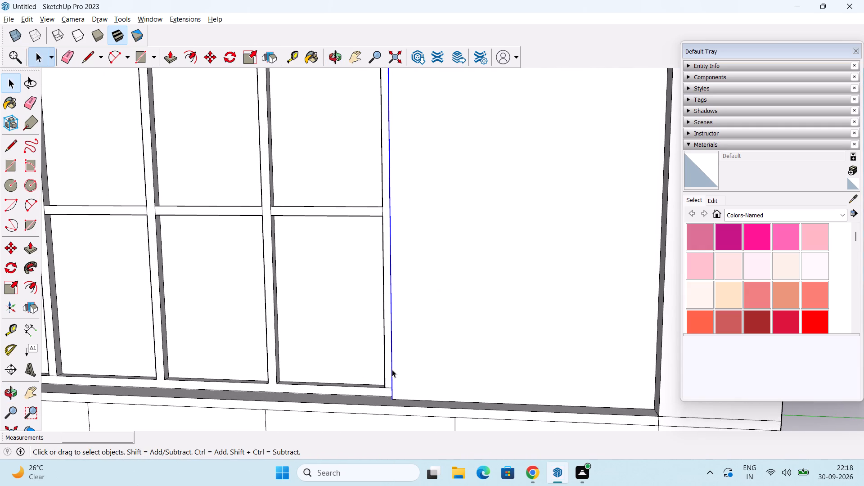
{"action": "key", "text": "m"}
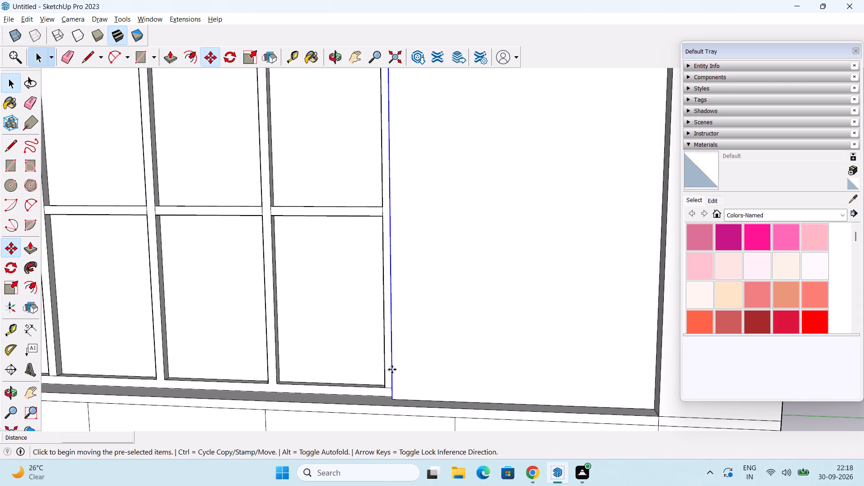
{"action": "middle_click", "coordinate": [391, 427]}
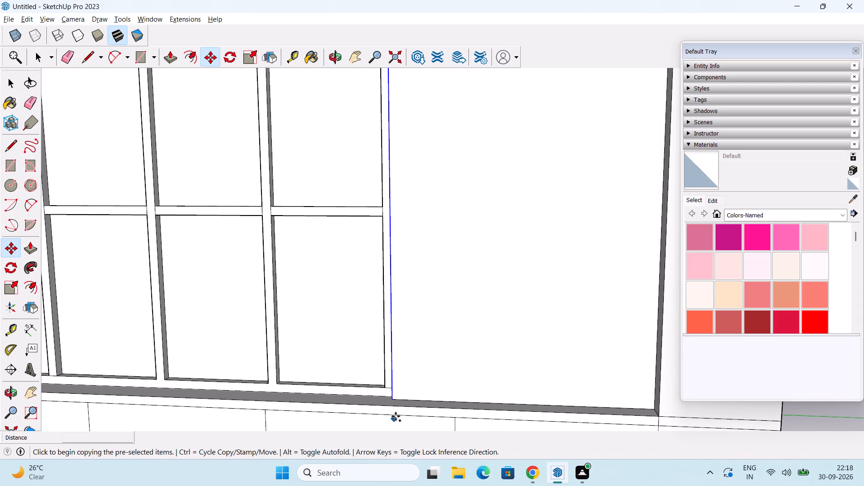
{"action": "middle_click_drag", "start_coordinate": [403, 402], "coordinate": [268, 396]}
{"action": "middle_click_drag", "start_coordinate": [268, 396], "coordinate": [311, 398]}
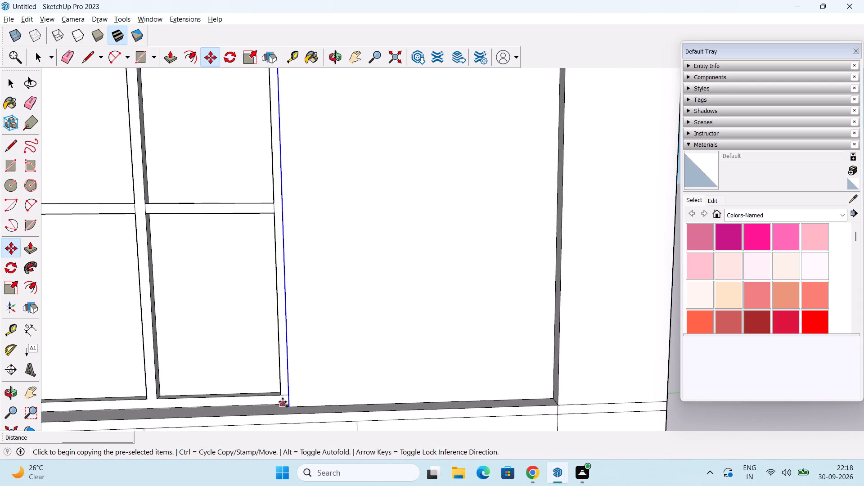
{"action": "left_click", "coordinate": [288, 406]}
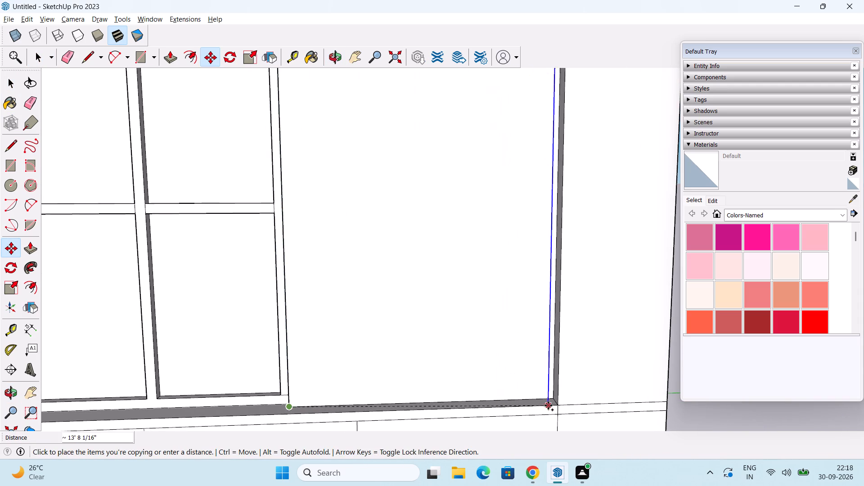
{"action": "left_click", "coordinate": [550, 399]}
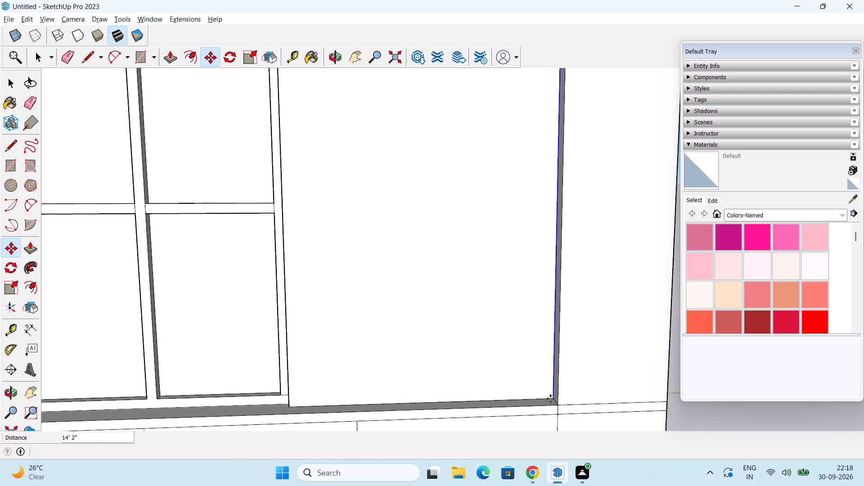
{"action": "key", "text": "slash"}
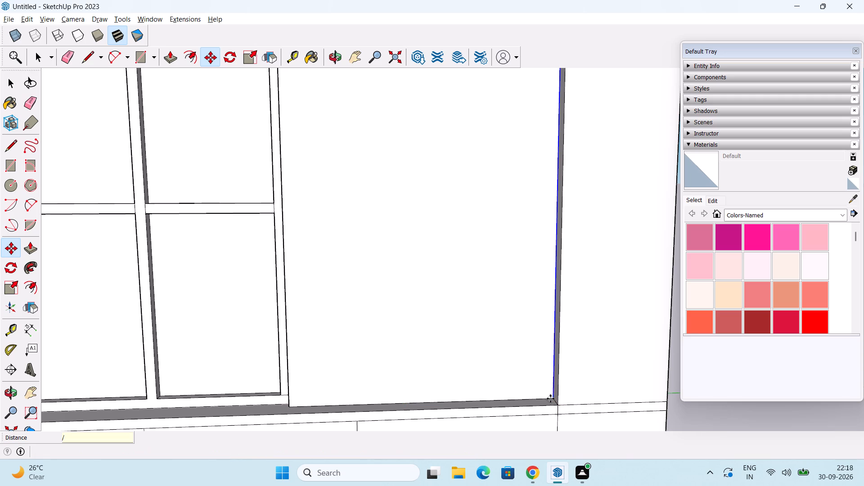
{"action": "key", "text": "3"}
{"action": "key", "text": "Return"}
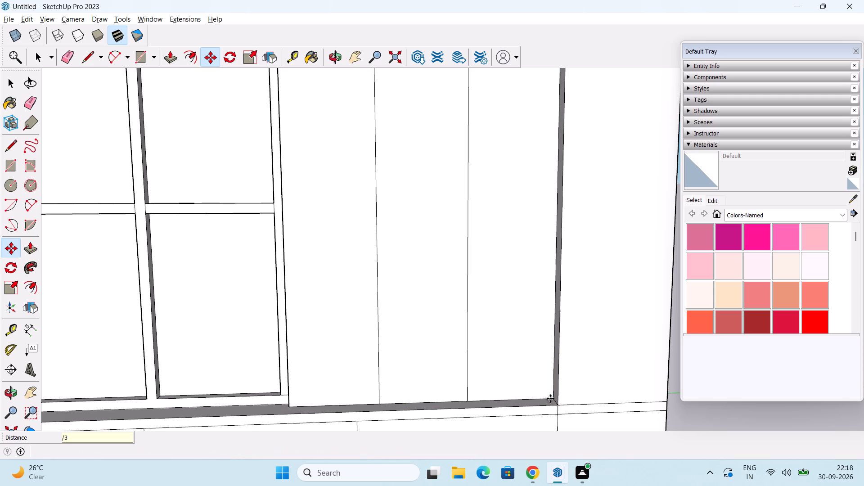
{"action": "key", "text": "space"}
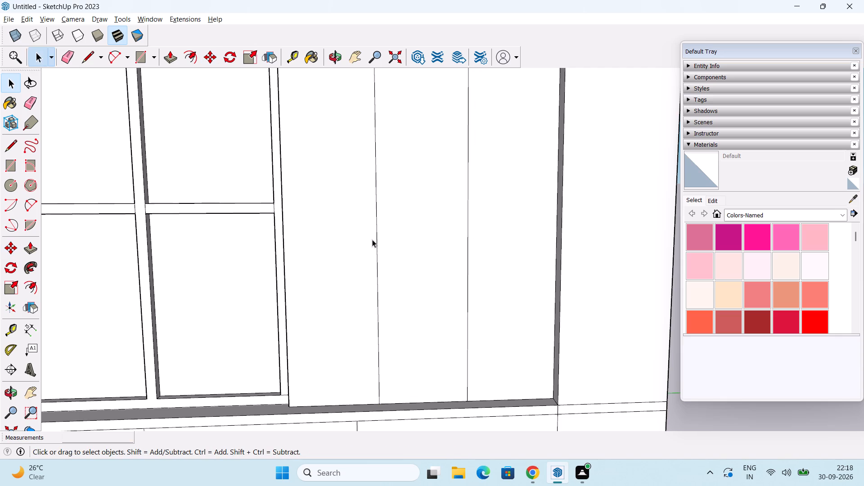
Copy the top edge of the column beside the end mullion down to its bottom edge, dividing that column into 4 equal parts.
{"action": "scroll", "coordinate": [372, 239], "scroll_direction": "down", "scroll_amount": 4}
{"action": "middle_click_drag", "start_coordinate": [359, 85], "coordinate": [360, 47]}
{"action": "middle_click_drag", "start_coordinate": [368, 133], "coordinate": [374, 220], "text": "shift"}
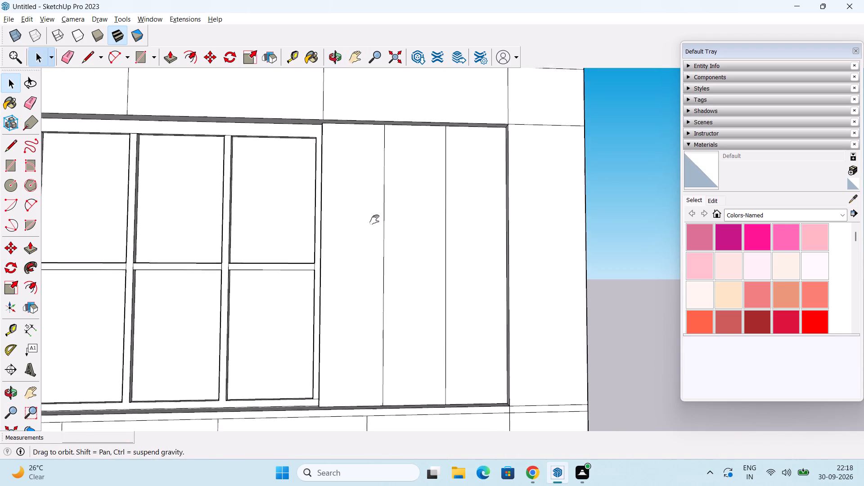
{"action": "middle_click_drag", "start_coordinate": [374, 220], "coordinate": [374, 220], "text": "shift"}
{"action": "middle_click_drag", "start_coordinate": [367, 232], "coordinate": [369, 175]}
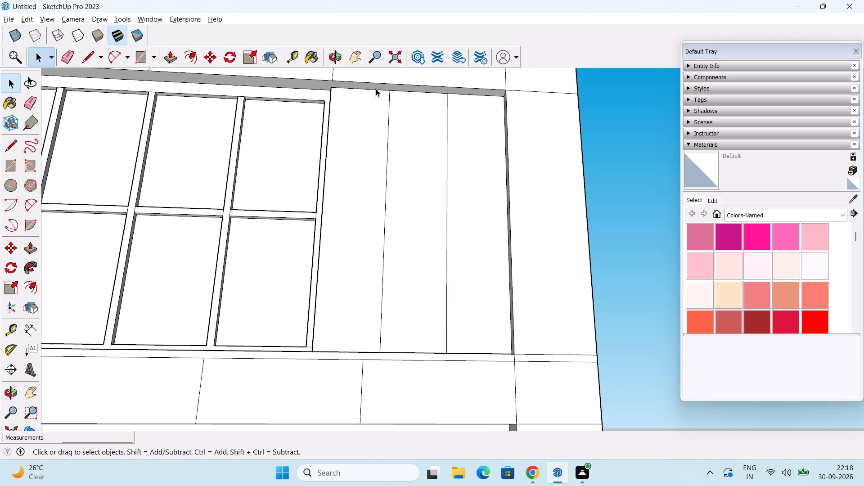
{"action": "left_click", "coordinate": [378, 90]}
{"action": "key", "text": "m"}
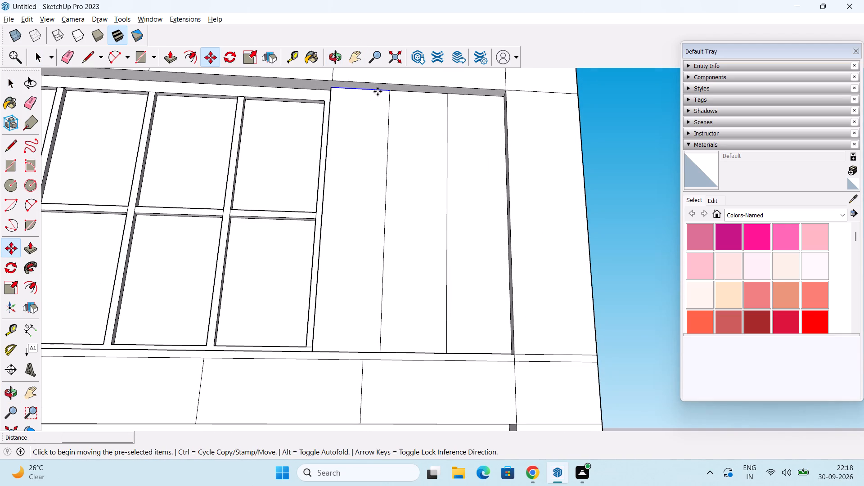
{"action": "left_click", "coordinate": [332, 88]}
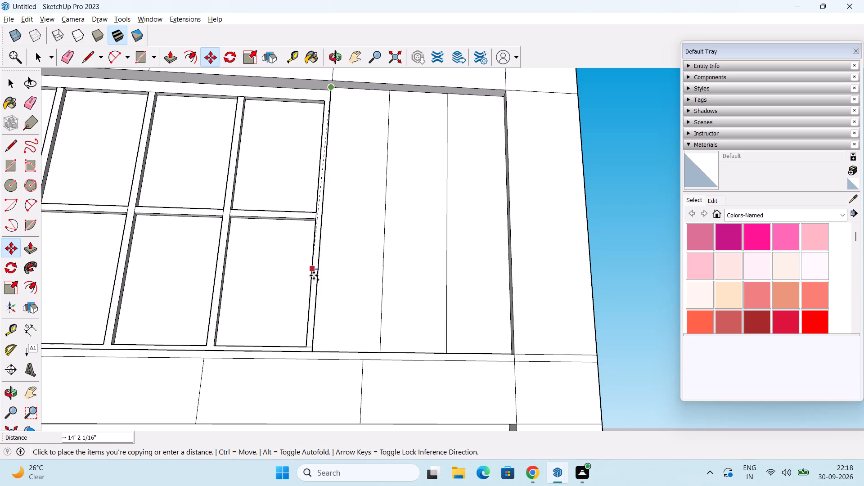
{"action": "middle_click_drag", "start_coordinate": [317, 343], "coordinate": [303, 461]}
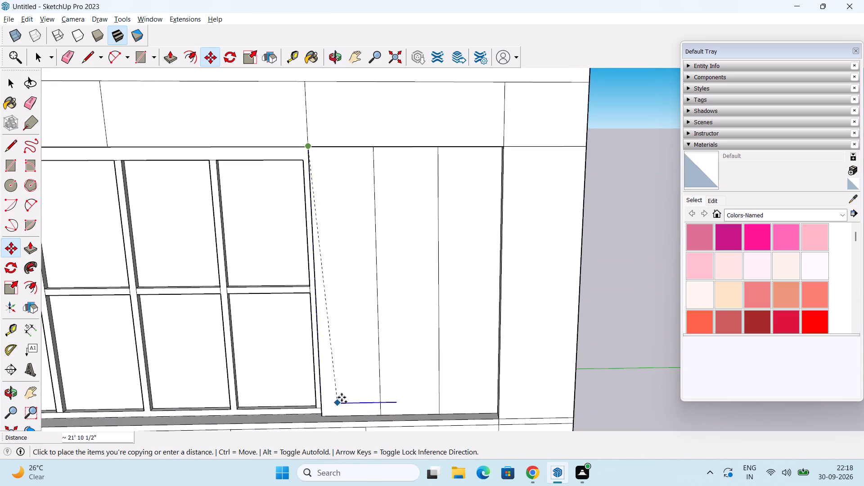
{"action": "middle_click_drag", "start_coordinate": [350, 383], "coordinate": [347, 309]}
{"action": "middle_click_drag", "start_coordinate": [354, 313], "coordinate": [330, 338]}
{"action": "scroll", "coordinate": [306, 361], "scroll_direction": "up", "scroll_amount": 4}
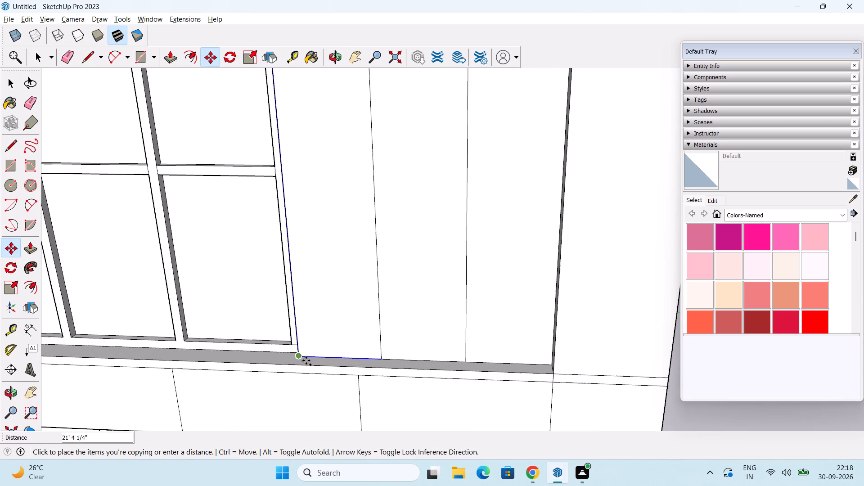
{"action": "left_click", "coordinate": [296, 358]}
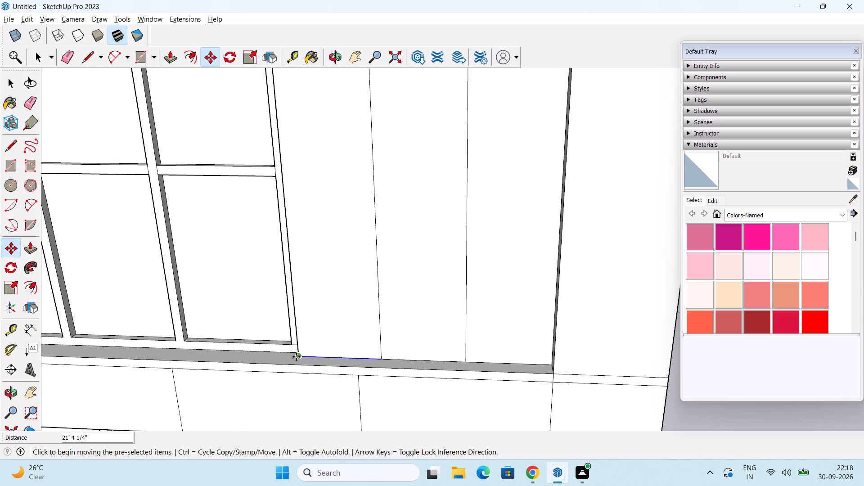
{"action": "type", "text": "/4"}
{"action": "key", "text": "Return"}
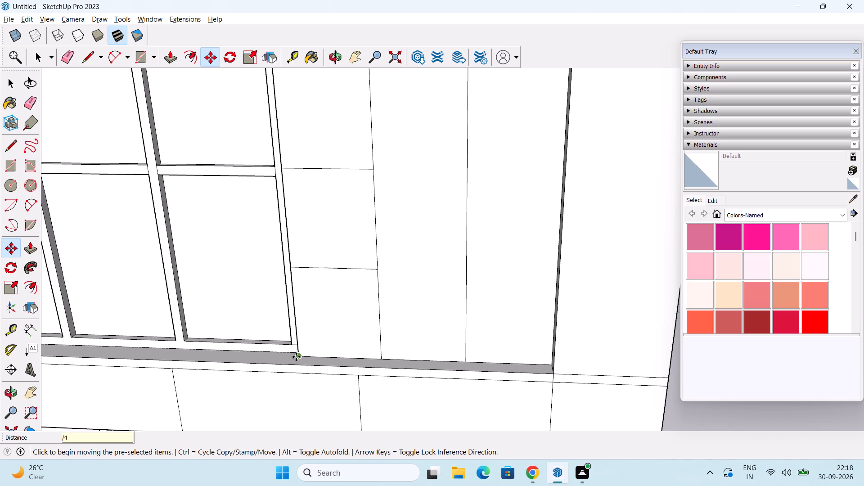
{"action": "key", "text": "space"}
Extend the highest and lowest of the column's horizontal division lines across the other two columns to the panel's far edge.
{"action": "scroll", "coordinate": [310, 357], "scroll_direction": "down", "scroll_amount": 6}
{"action": "middle_click_drag", "start_coordinate": [319, 356], "coordinate": [293, 344]}
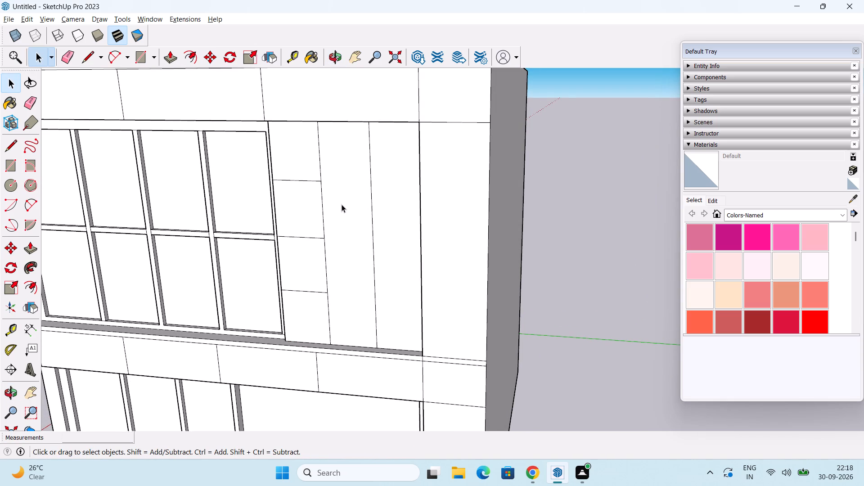
{"action": "key", "text": "l"}
{"action": "left_click", "coordinate": [319, 178]}
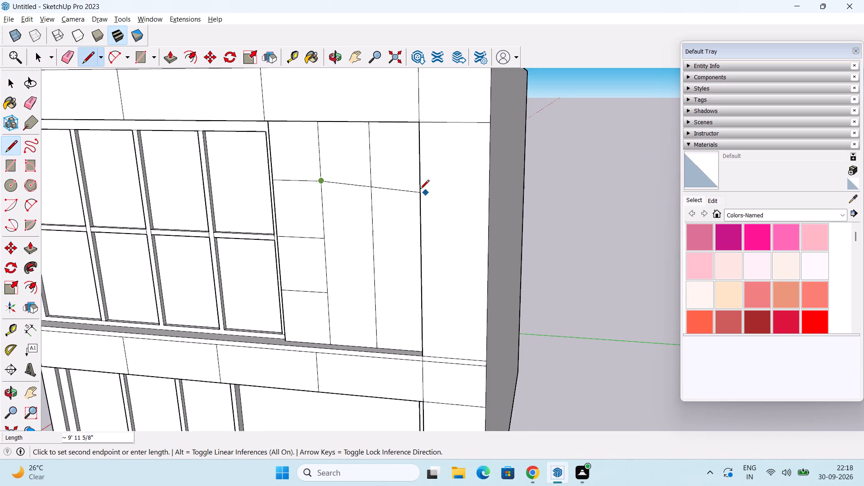
{"action": "middle_click_drag", "start_coordinate": [394, 176], "coordinate": [490, 161]}
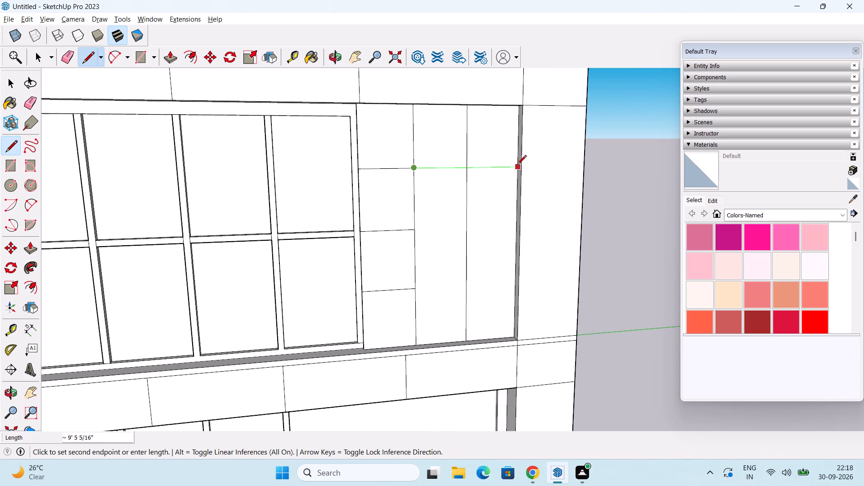
{"action": "left_click", "coordinate": [517, 165]}
{"action": "left_click", "coordinate": [417, 290]}
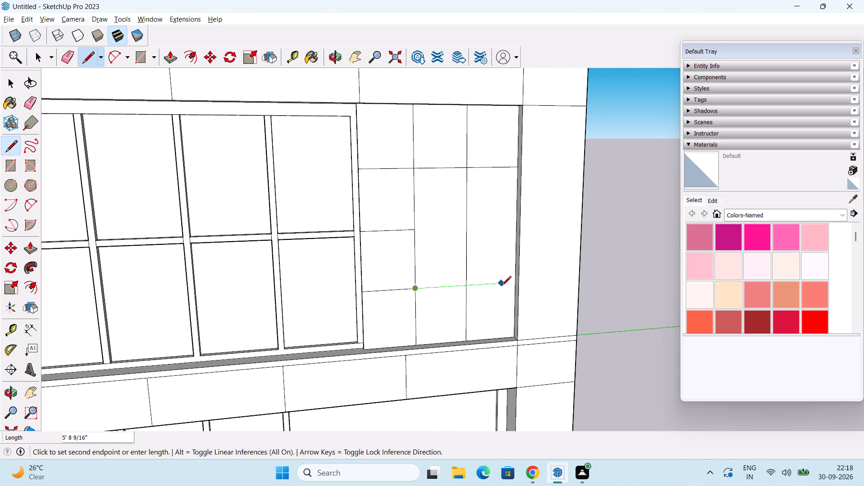
{"action": "left_click", "coordinate": [515, 282]}
{"action": "key", "text": "space"}
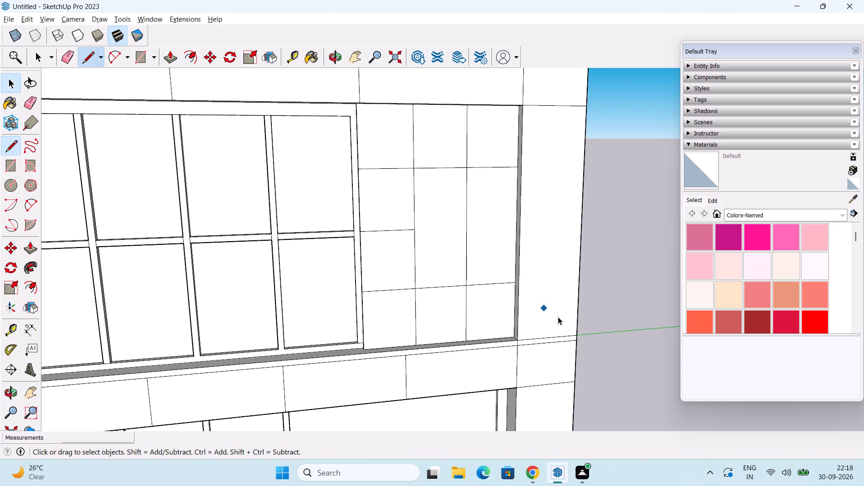
Erase the middle segment of the vertical line between the two outer columns, merging the space between the long horizontal lines.
{"action": "scroll", "coordinate": [558, 317], "scroll_direction": "down", "scroll_amount": 6}
{"action": "middle_click_drag", "start_coordinate": [558, 316], "coordinate": [512, 311]}
{"action": "key", "text": "e"}
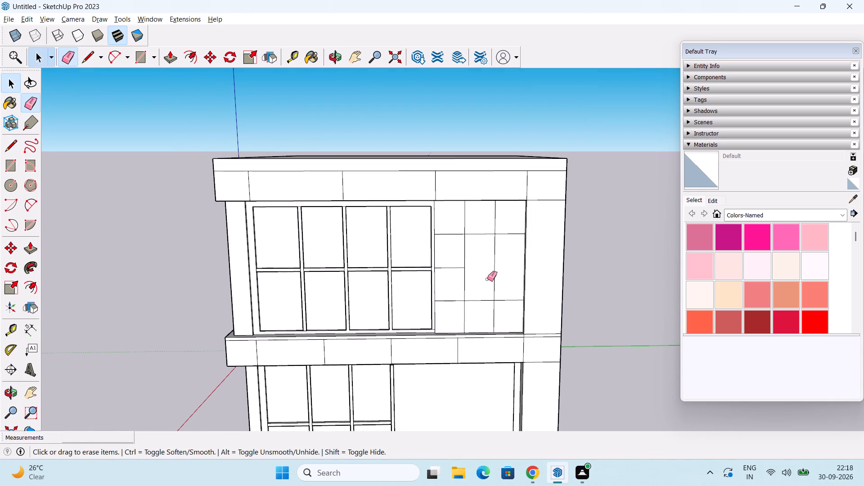
{"action": "left_click", "coordinate": [496, 272]}
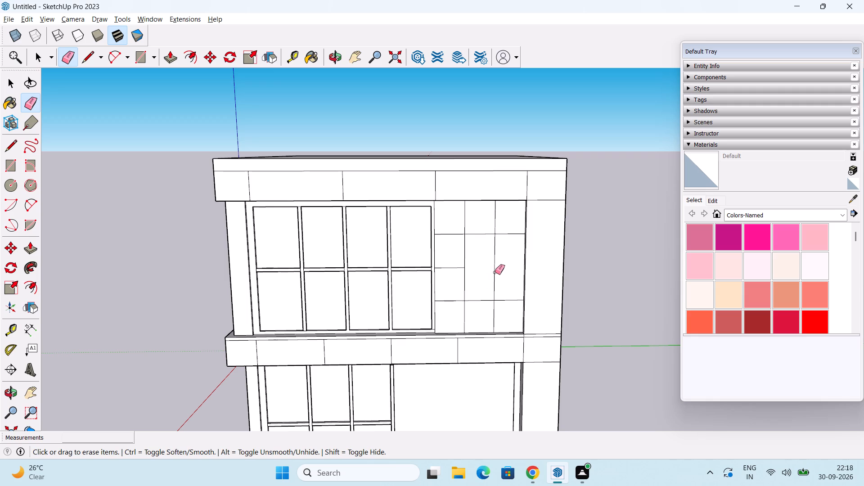
{"action": "left_click", "coordinate": [495, 272]}
{"action": "scroll", "coordinate": [495, 272], "scroll_direction": "down", "scroll_amount": 3}
{"action": "key", "text": "space"}
Erase the two stray short edges at the base of the ground-floor window's end mullion.
{"action": "scroll", "coordinate": [495, 276], "scroll_direction": "down", "scroll_amount": 2}
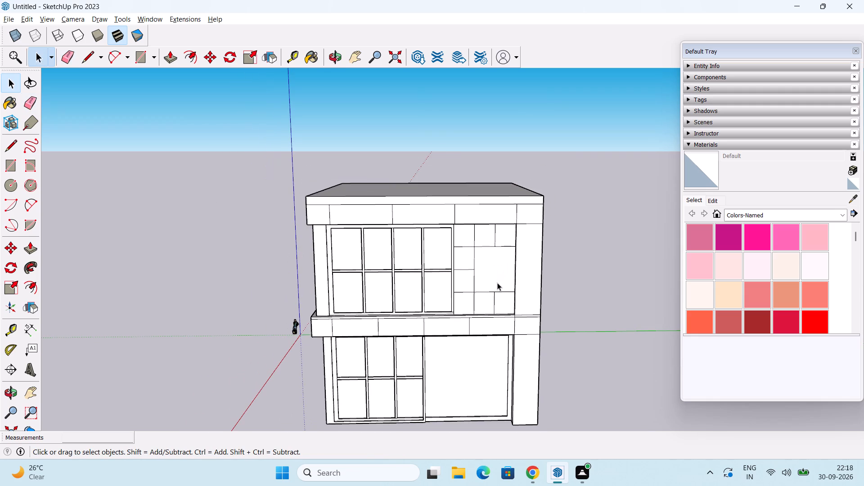
{"action": "middle_click_drag", "start_coordinate": [497, 282], "coordinate": [501, 239], "text": "shift"}
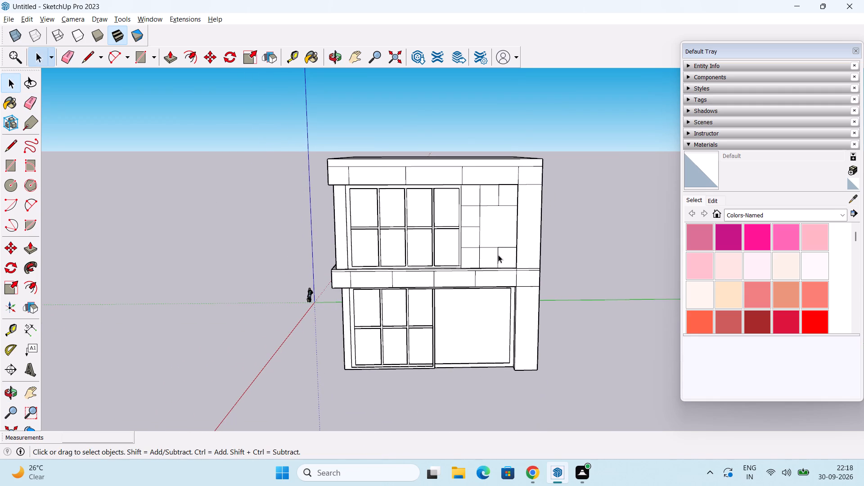
{"action": "scroll", "coordinate": [448, 358], "scroll_direction": "up", "scroll_amount": 6}
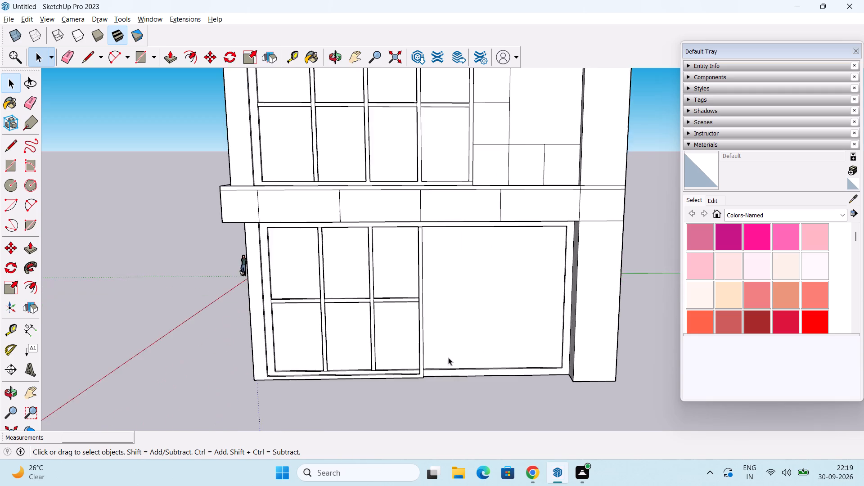
{"action": "scroll", "coordinate": [448, 357], "scroll_direction": "up", "scroll_amount": 3}
{"action": "middle_click_drag", "start_coordinate": [450, 354], "coordinate": [371, 316]}
{"action": "scroll", "coordinate": [374, 317], "scroll_direction": "up", "scroll_amount": 3}
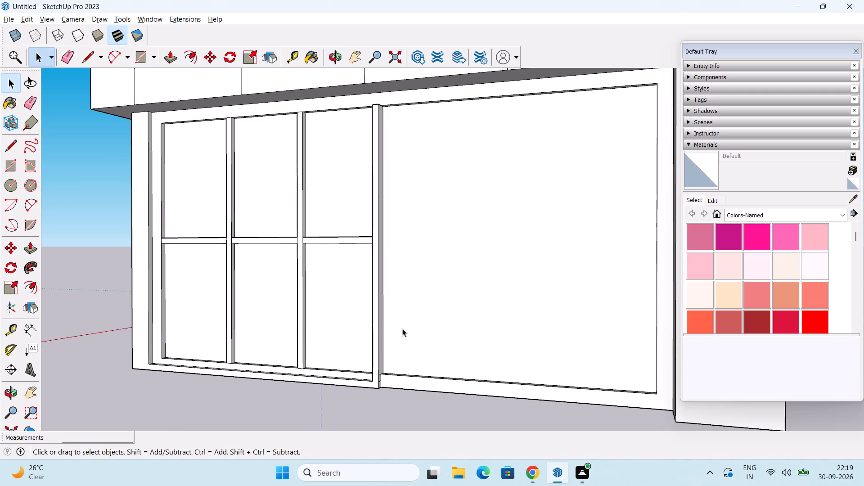
{"action": "middle_click_drag", "start_coordinate": [399, 330], "coordinate": [351, 344]}
{"action": "scroll", "coordinate": [355, 381], "scroll_direction": "up", "scroll_amount": 5}
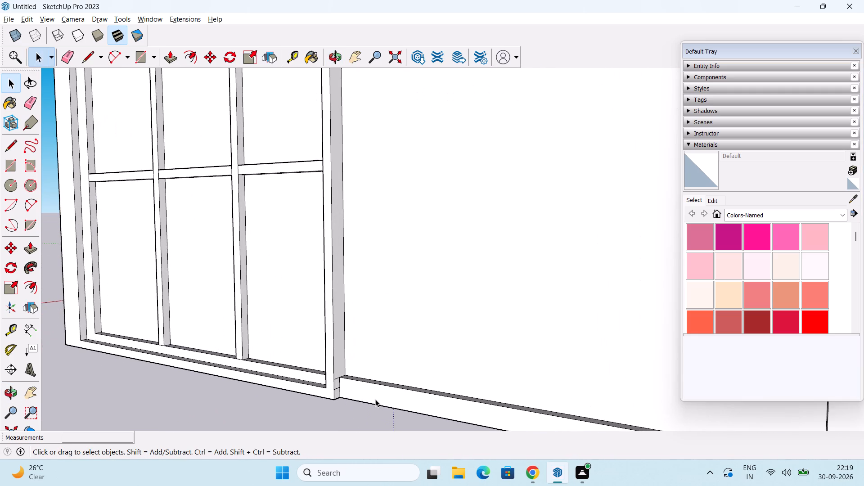
{"action": "key", "text": "e"}
{"action": "left_click", "coordinate": [337, 379]}
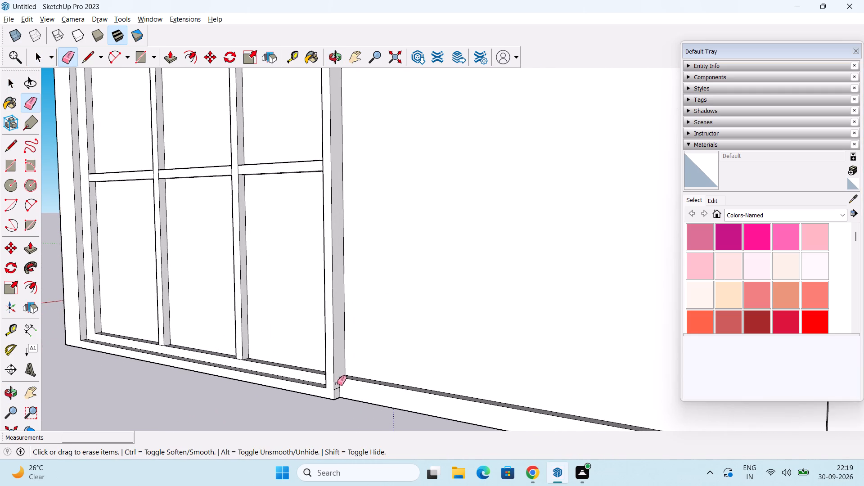
{"action": "left_click", "coordinate": [337, 388]}
Pull the blank panel beside the ground-floor gridded window out 10", flush with the frame strip below it.
{"action": "scroll", "coordinate": [374, 382], "scroll_direction": "down", "scroll_amount": 8}
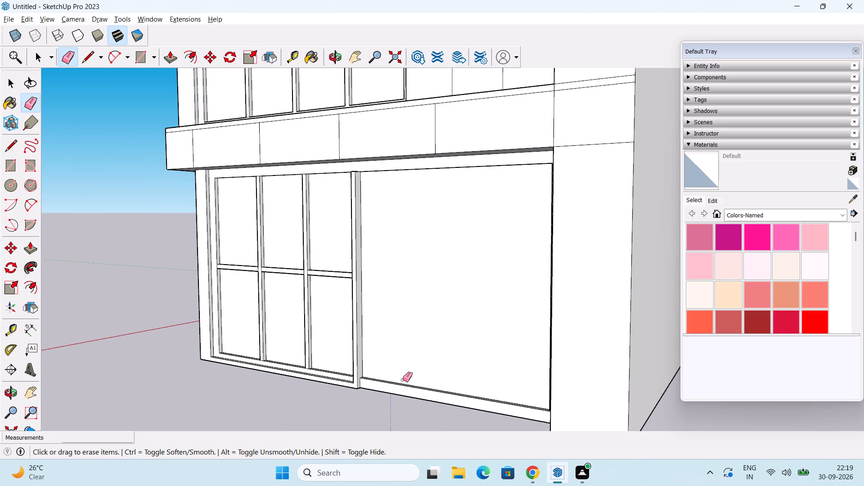
{"action": "scroll", "coordinate": [403, 380], "scroll_direction": "down", "scroll_amount": 1}
{"action": "middle_click_drag", "start_coordinate": [403, 380], "coordinate": [397, 400]}
{"action": "key", "text": "space"}
{"action": "key", "text": "p"}
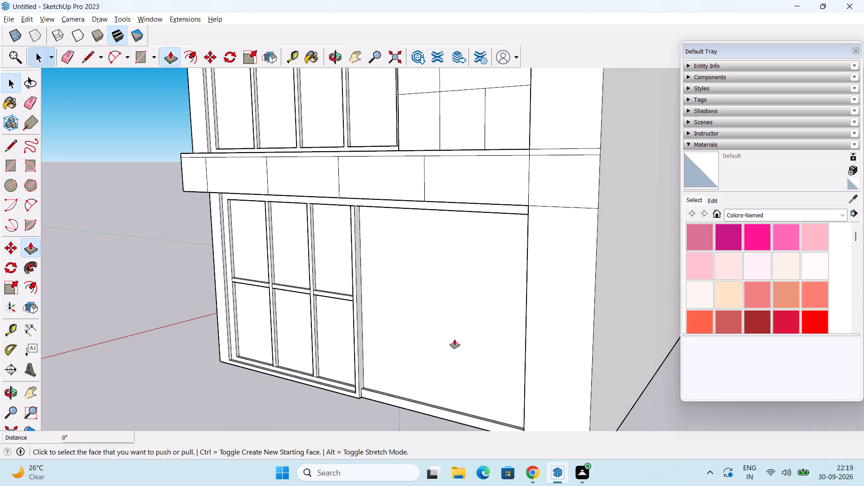
{"action": "left_click", "coordinate": [454, 338]}
{"action": "left_click", "coordinate": [433, 400]}
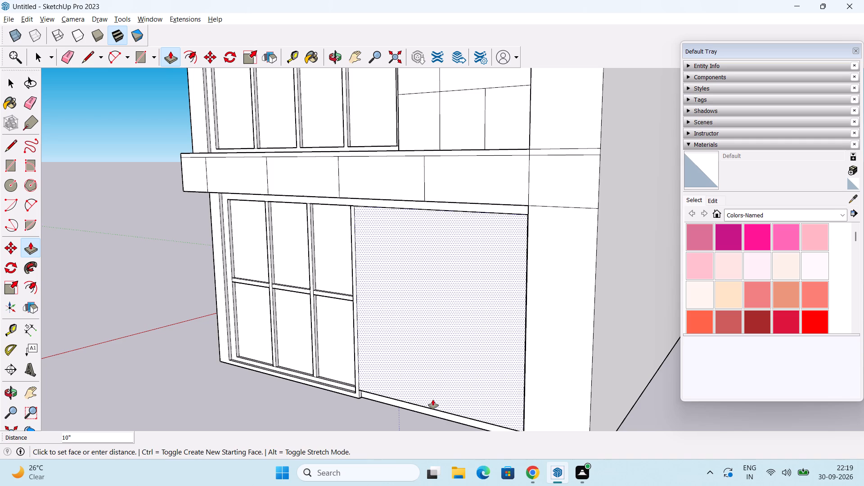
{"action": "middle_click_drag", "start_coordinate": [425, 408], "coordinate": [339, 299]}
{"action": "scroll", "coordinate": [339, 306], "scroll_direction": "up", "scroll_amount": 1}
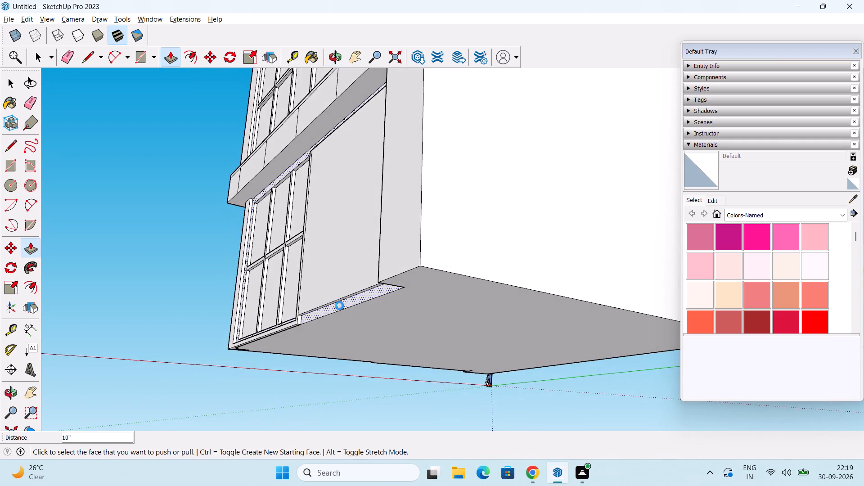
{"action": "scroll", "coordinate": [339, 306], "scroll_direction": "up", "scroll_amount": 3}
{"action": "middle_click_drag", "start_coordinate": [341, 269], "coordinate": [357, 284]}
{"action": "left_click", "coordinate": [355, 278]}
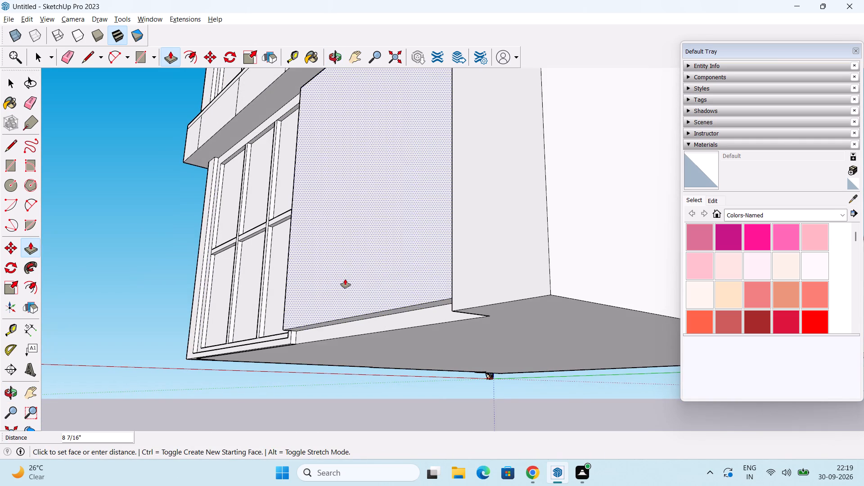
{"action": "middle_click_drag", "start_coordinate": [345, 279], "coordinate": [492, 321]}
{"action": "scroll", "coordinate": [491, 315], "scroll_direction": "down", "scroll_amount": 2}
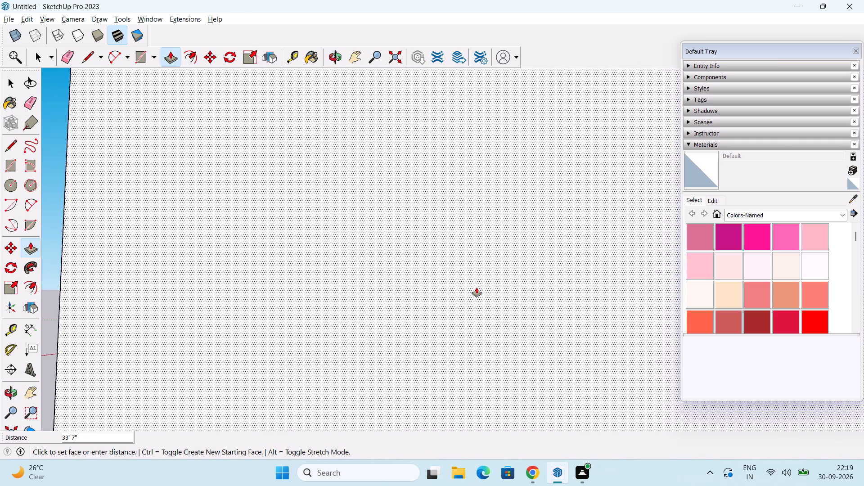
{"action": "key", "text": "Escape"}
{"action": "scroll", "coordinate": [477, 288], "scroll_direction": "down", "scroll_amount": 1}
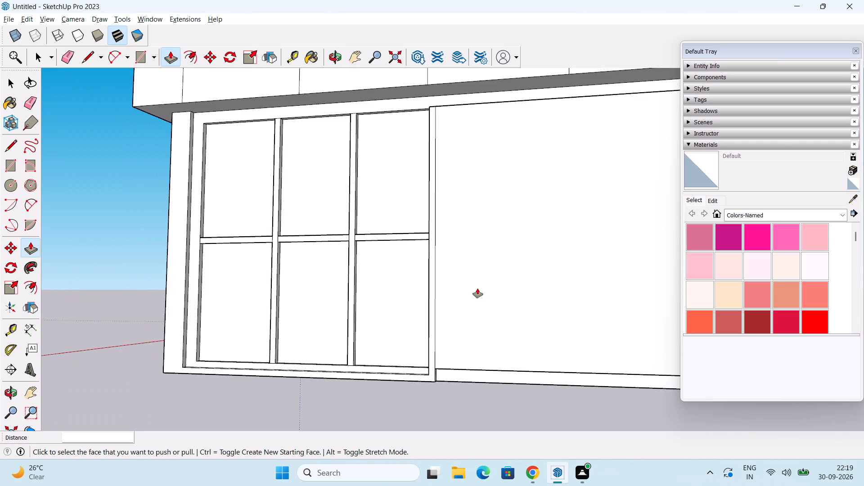
Pull the blank ground-floor panel out 1' from the surrounding frame.
{"action": "middle_click_drag", "start_coordinate": [508, 309], "coordinate": [403, 288], "text": "shift"}
{"action": "middle_click_drag", "start_coordinate": [417, 288], "coordinate": [566, 334]}
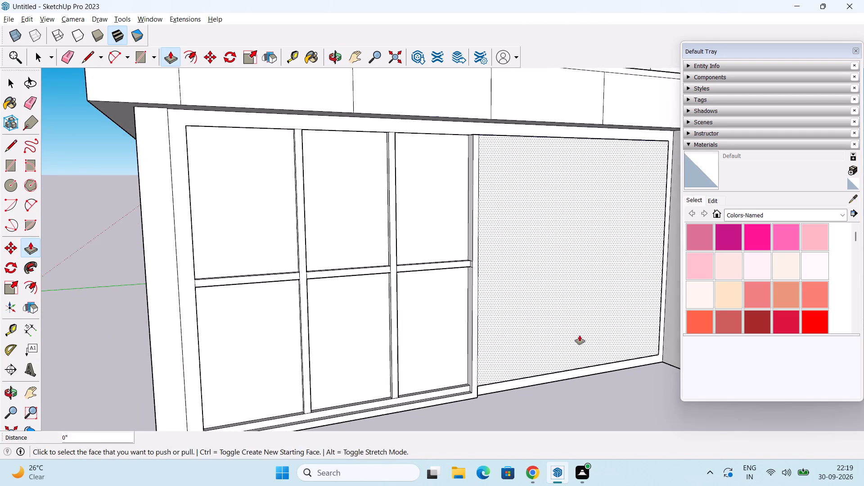
{"action": "middle_click_drag", "start_coordinate": [580, 334], "coordinate": [405, 317]}
{"action": "middle_click_drag", "start_coordinate": [456, 360], "coordinate": [533, 337]}
{"action": "scroll", "coordinate": [533, 337], "scroll_direction": "down", "scroll_amount": 1}
{"action": "scroll", "coordinate": [454, 351], "scroll_direction": "up", "scroll_amount": 4}
{"action": "left_click", "coordinate": [454, 302]}
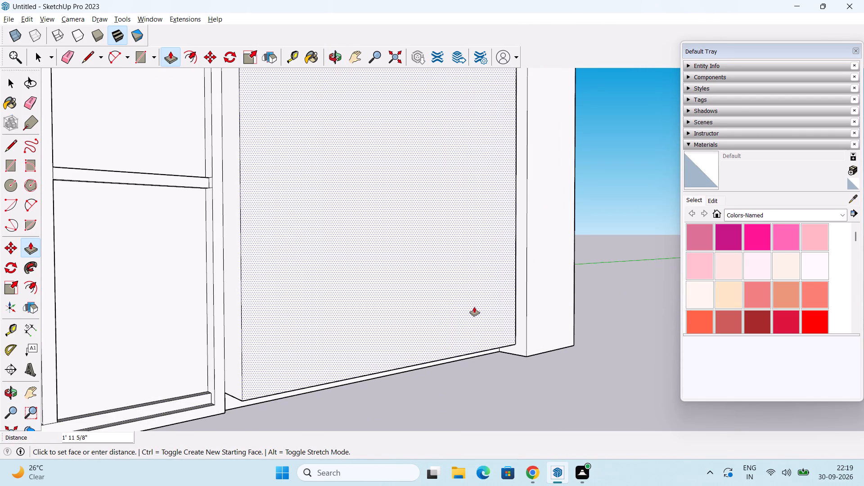
{"action": "type", "text": "1'"}
{"action": "key", "text": "Return"}
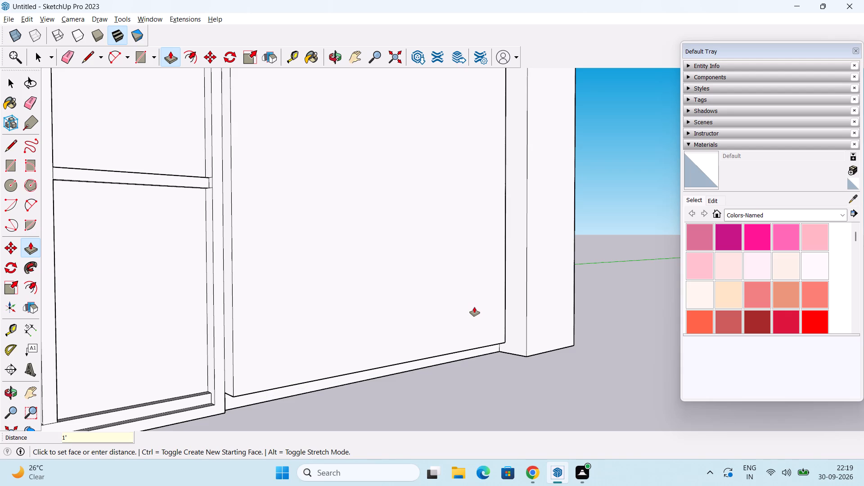
Extend the projecting panel's underside down 1' to the bottom edge of the building.
{"action": "middle_click_drag", "start_coordinate": [480, 378], "coordinate": [558, 341]}
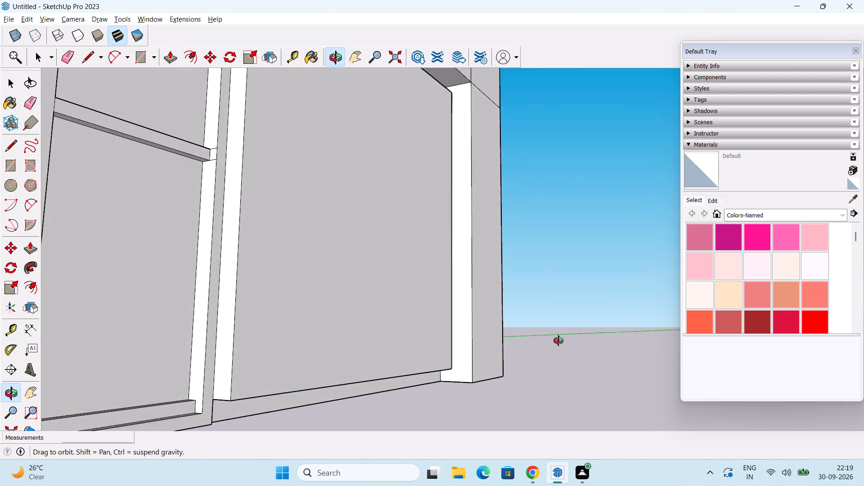
{"action": "middle_click_drag", "start_coordinate": [558, 341], "coordinate": [369, 301]}
{"action": "middle_click_drag", "start_coordinate": [397, 388], "coordinate": [396, 323]}
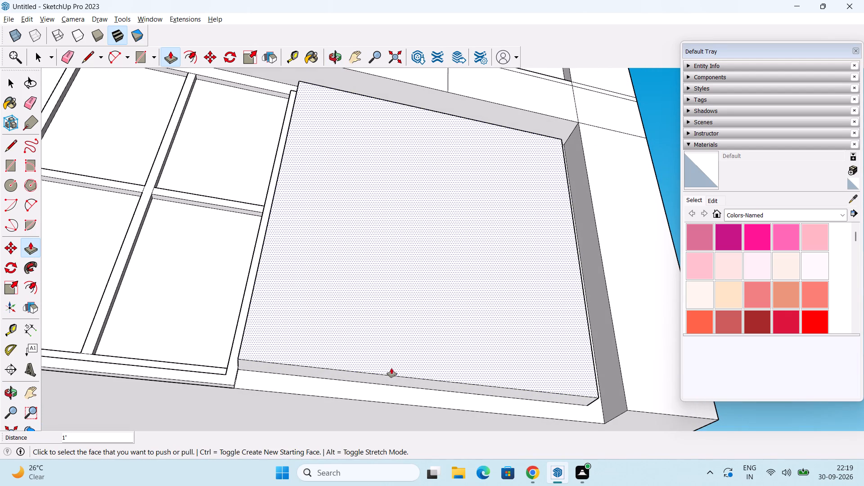
{"action": "left_click", "coordinate": [385, 381]}
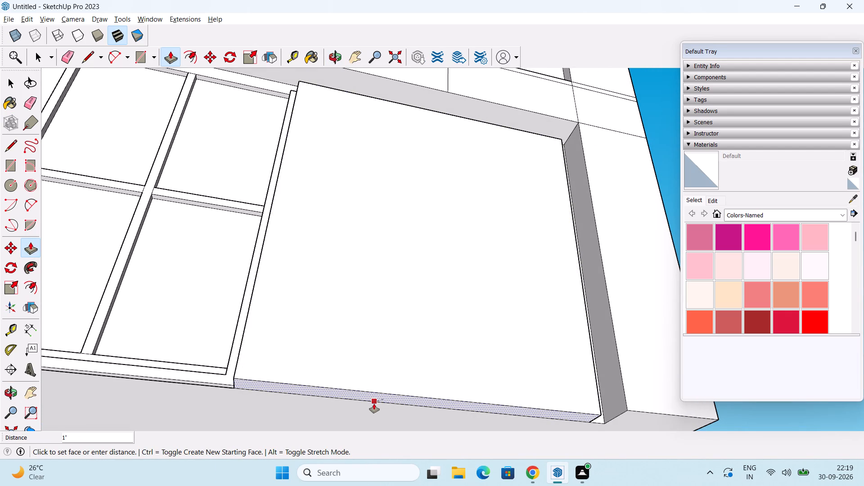
{"action": "left_click", "coordinate": [374, 404]}
{"action": "scroll", "coordinate": [377, 310], "scroll_direction": "down", "scroll_amount": 3}
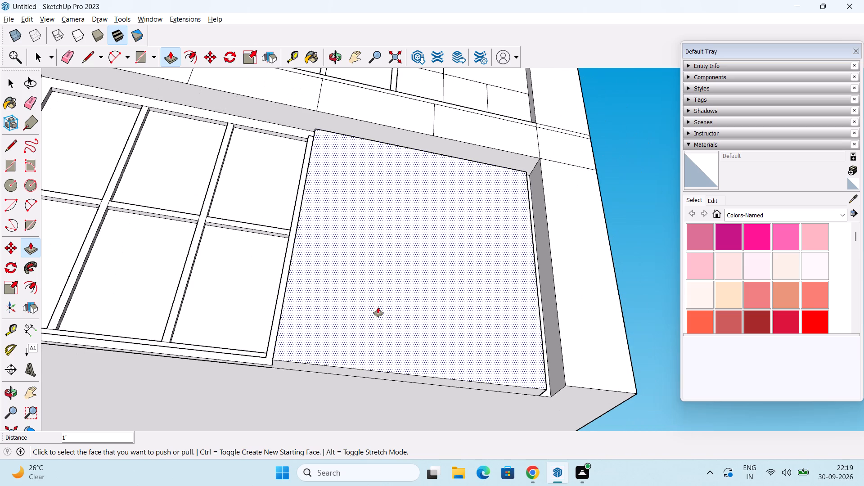
{"action": "scroll", "coordinate": [382, 301], "scroll_direction": "down", "scroll_amount": 3}
{"action": "middle_click_drag", "start_coordinate": [395, 290], "coordinate": [333, 360]}
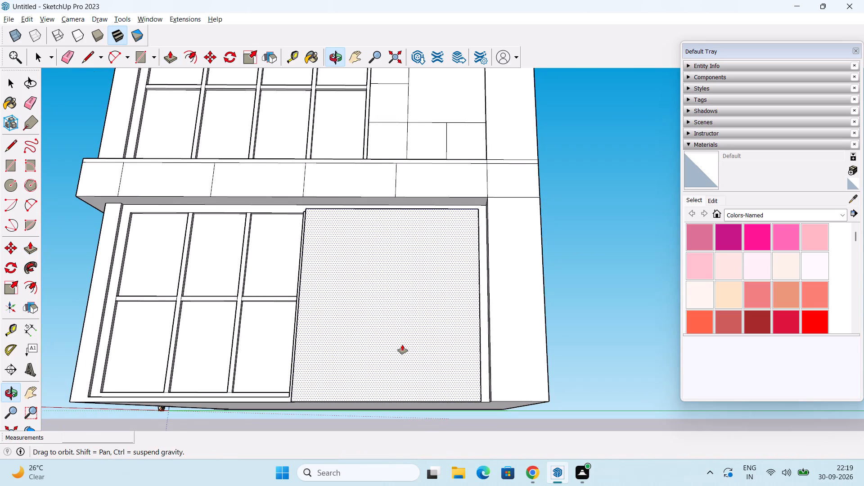
{"action": "key", "text": "space"}
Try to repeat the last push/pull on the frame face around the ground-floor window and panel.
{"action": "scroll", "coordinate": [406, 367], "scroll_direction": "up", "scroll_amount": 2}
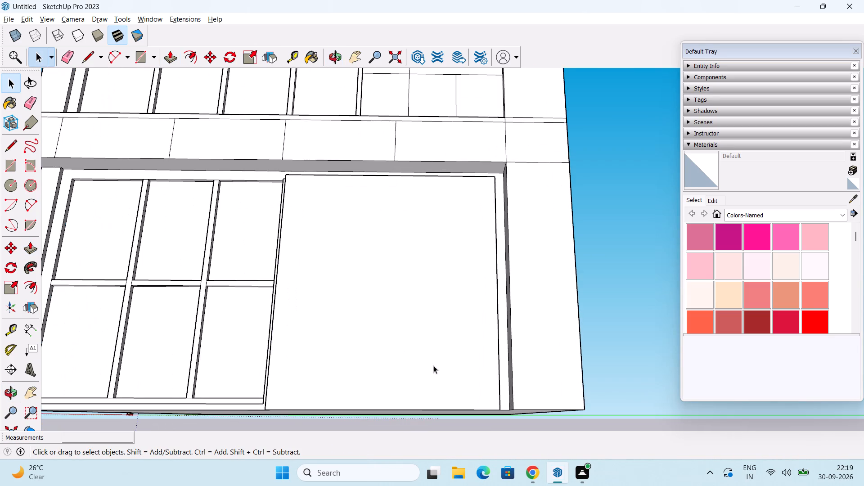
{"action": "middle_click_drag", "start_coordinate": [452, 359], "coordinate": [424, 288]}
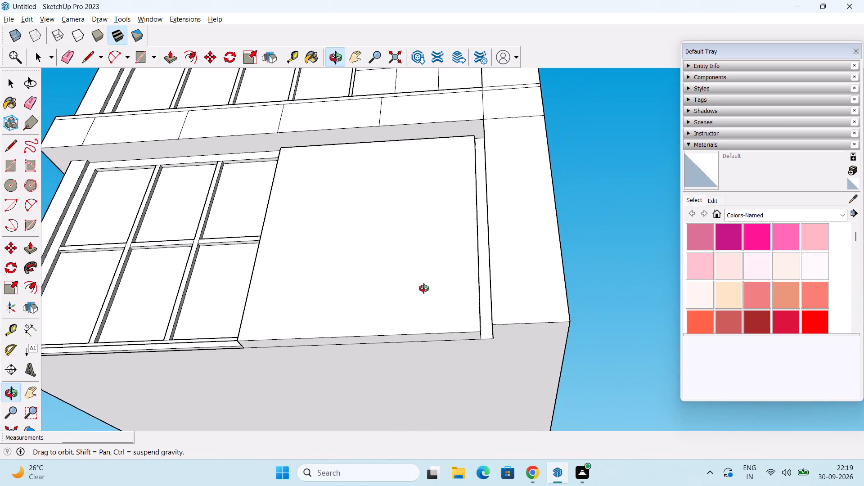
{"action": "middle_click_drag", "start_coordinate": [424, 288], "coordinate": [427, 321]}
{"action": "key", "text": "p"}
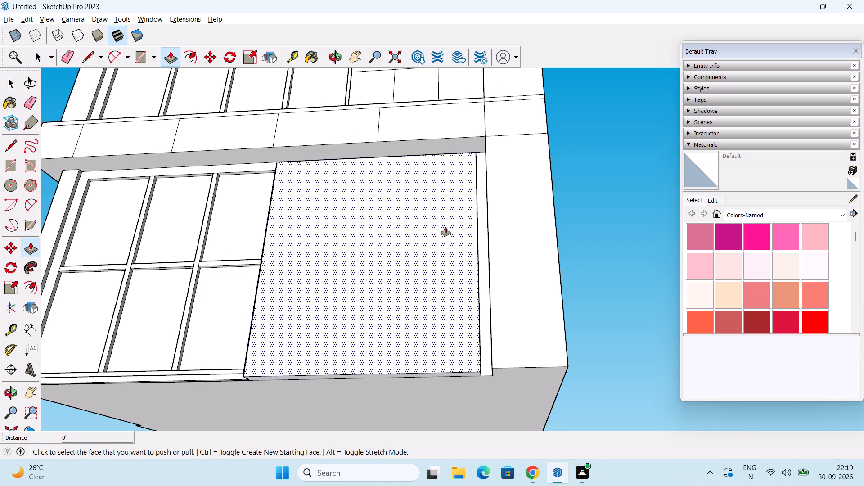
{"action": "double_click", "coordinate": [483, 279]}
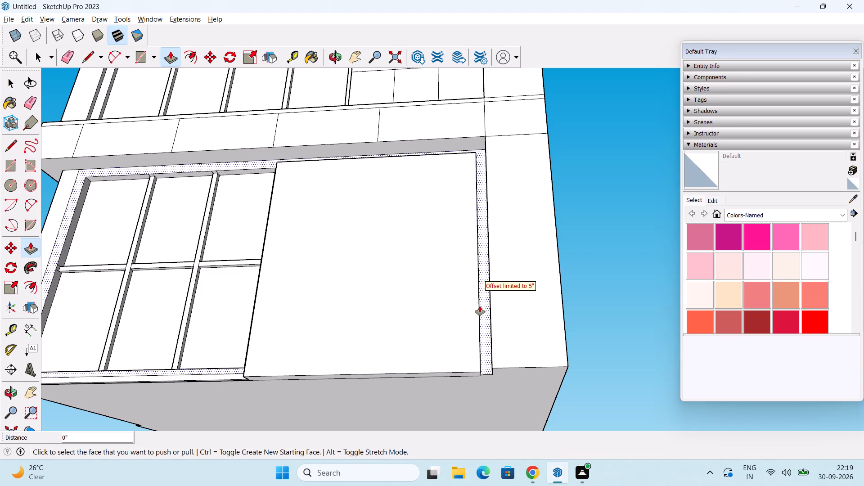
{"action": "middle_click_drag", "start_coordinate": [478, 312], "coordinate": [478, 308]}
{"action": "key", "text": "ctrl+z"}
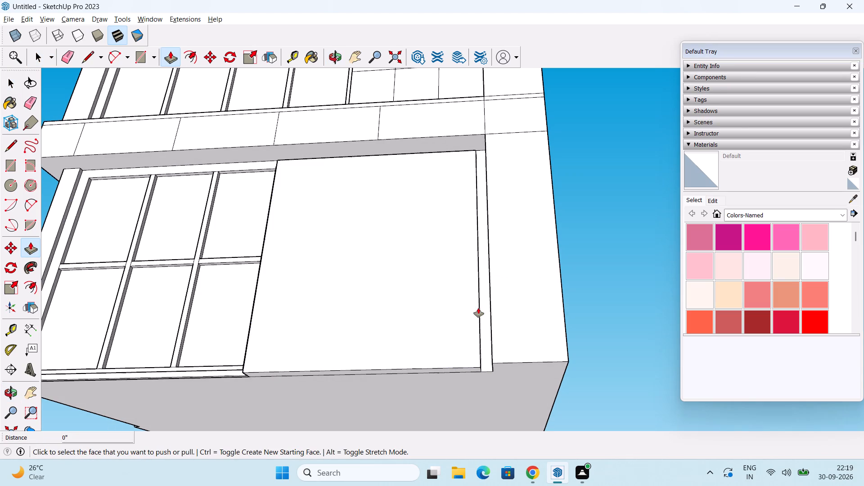
Draw a 1' vertical line from the projecting panel's rear top corner up to the frame's top edge, splitting off the side strip.
{"action": "middle_click_drag", "start_coordinate": [497, 367], "coordinate": [481, 348]}
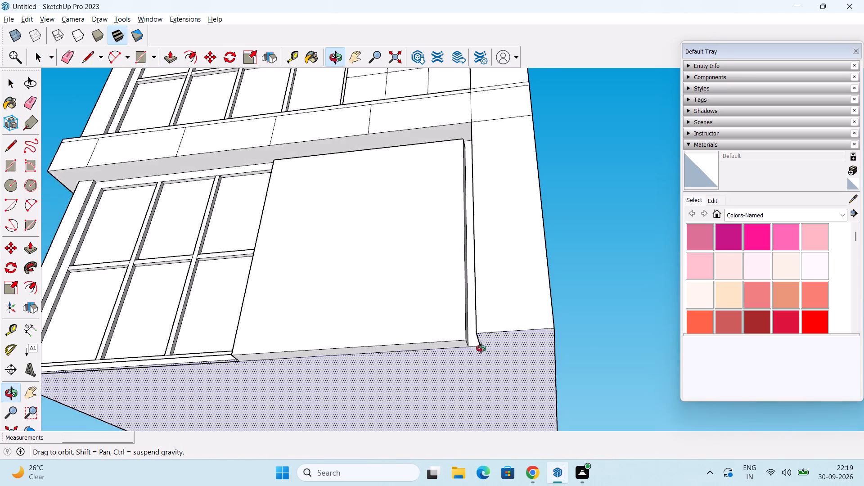
{"action": "middle_click_drag", "start_coordinate": [481, 348], "coordinate": [484, 365]}
{"action": "scroll", "coordinate": [445, 161], "scroll_direction": "up", "scroll_amount": 18}
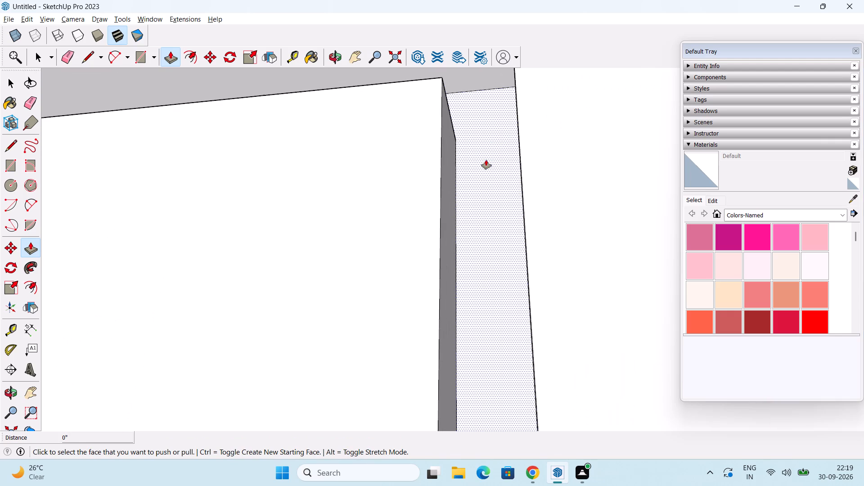
{"action": "key", "text": "space"}
{"action": "key", "text": "l"}
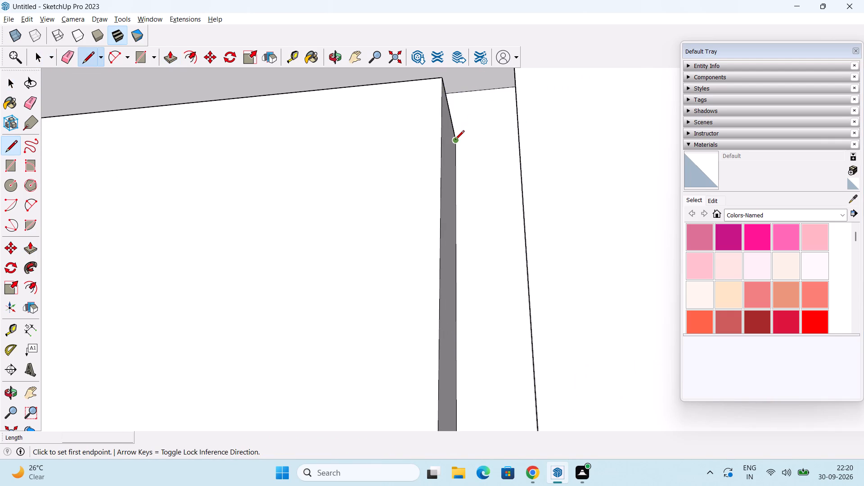
{"action": "left_click", "coordinate": [456, 139]}
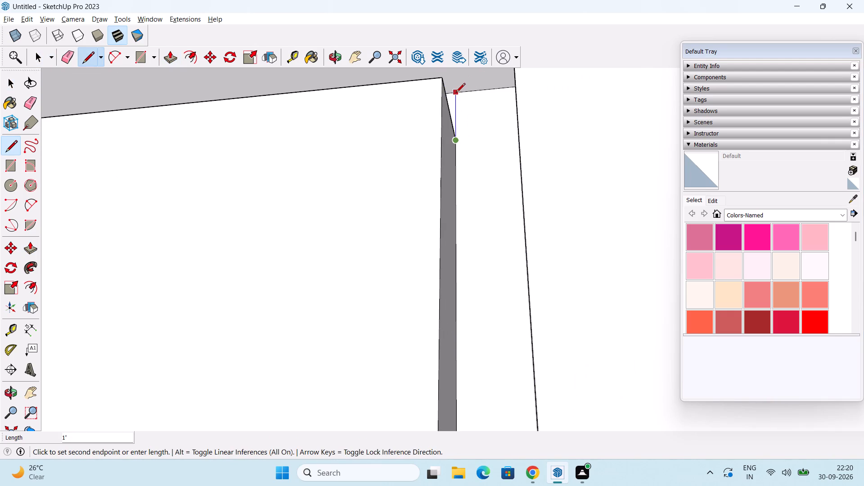
{"action": "left_click", "coordinate": [456, 93]}
Repeat the previous push/pull distance on the narrow frame strip between the projecting panel and the corner pillar.
{"action": "scroll", "coordinate": [501, 169], "scroll_direction": "down", "scroll_amount": 3}
{"action": "middle_click_drag", "start_coordinate": [478, 277], "coordinate": [478, 277]}
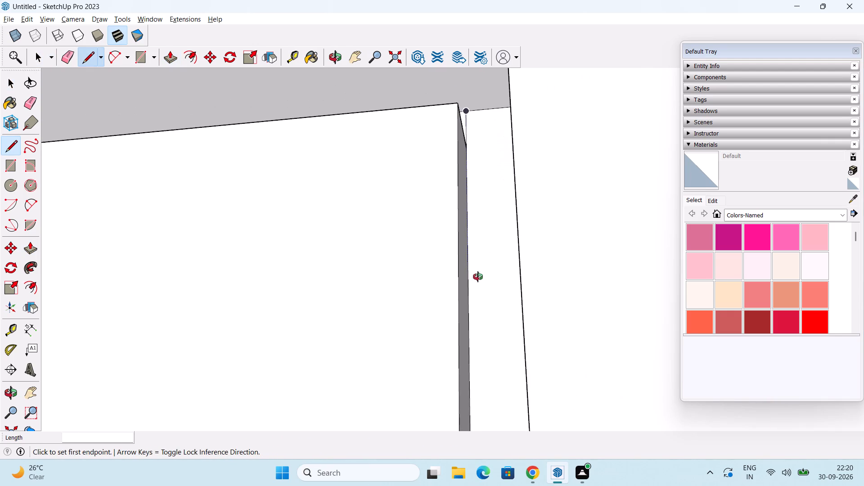
{"action": "middle_click_drag", "start_coordinate": [478, 277], "coordinate": [459, 41]}
{"action": "scroll", "coordinate": [430, 234], "scroll_direction": "down", "scroll_amount": 13}
{"action": "middle_click_drag", "start_coordinate": [454, 348], "coordinate": [459, 259]}
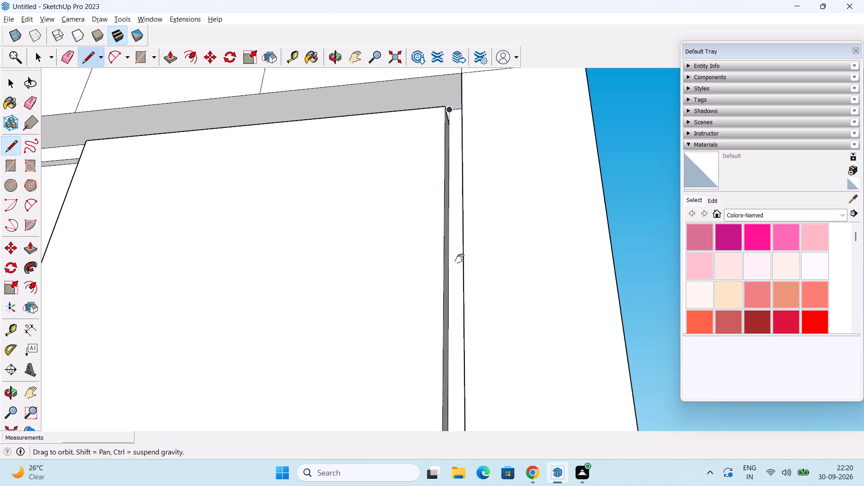
{"action": "middle_click_drag", "start_coordinate": [459, 259], "coordinate": [481, 122]}
{"action": "middle_click_drag", "start_coordinate": [499, 337], "coordinate": [461, 335]}
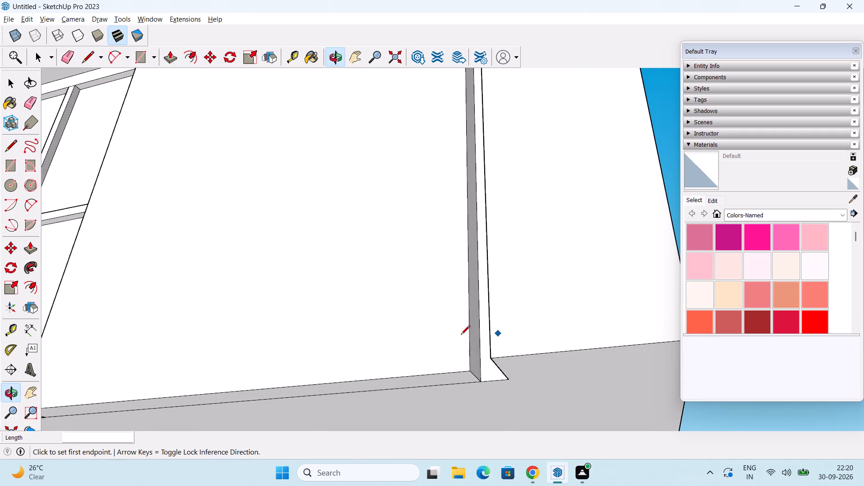
{"action": "key", "text": "space"}
{"action": "middle_click_drag", "start_coordinate": [469, 331], "coordinate": [469, 387]}
{"action": "key", "text": "p"}
{"action": "double_click", "coordinate": [480, 352]}
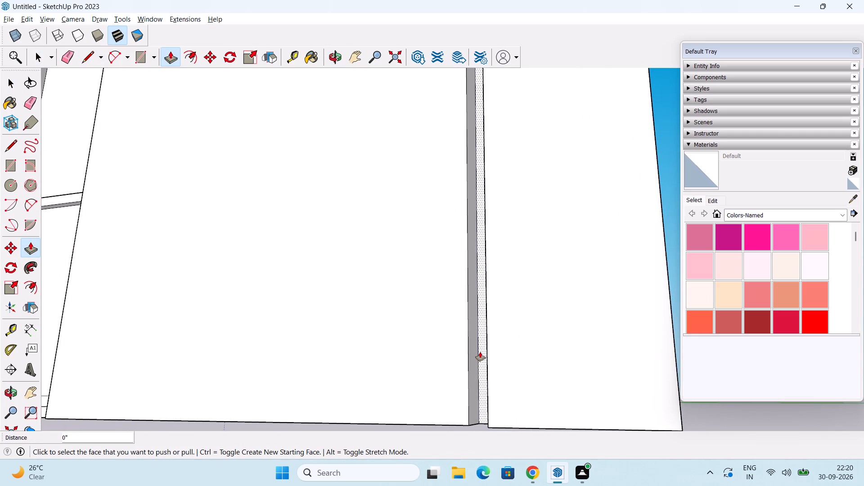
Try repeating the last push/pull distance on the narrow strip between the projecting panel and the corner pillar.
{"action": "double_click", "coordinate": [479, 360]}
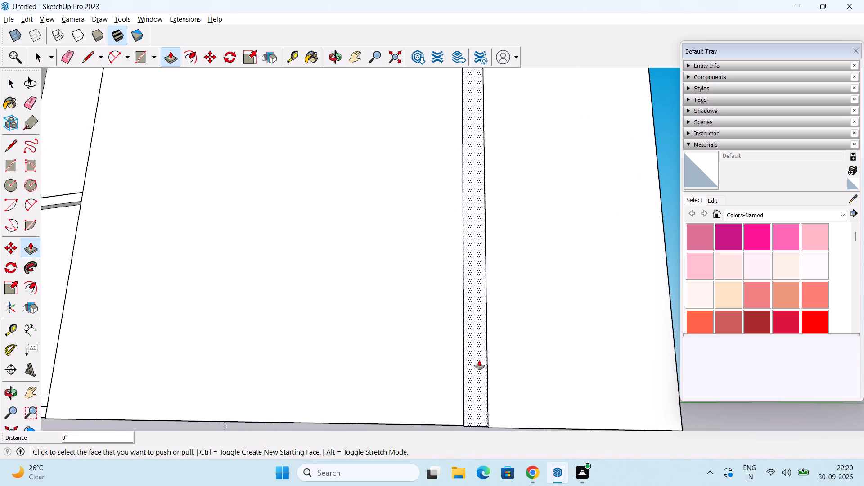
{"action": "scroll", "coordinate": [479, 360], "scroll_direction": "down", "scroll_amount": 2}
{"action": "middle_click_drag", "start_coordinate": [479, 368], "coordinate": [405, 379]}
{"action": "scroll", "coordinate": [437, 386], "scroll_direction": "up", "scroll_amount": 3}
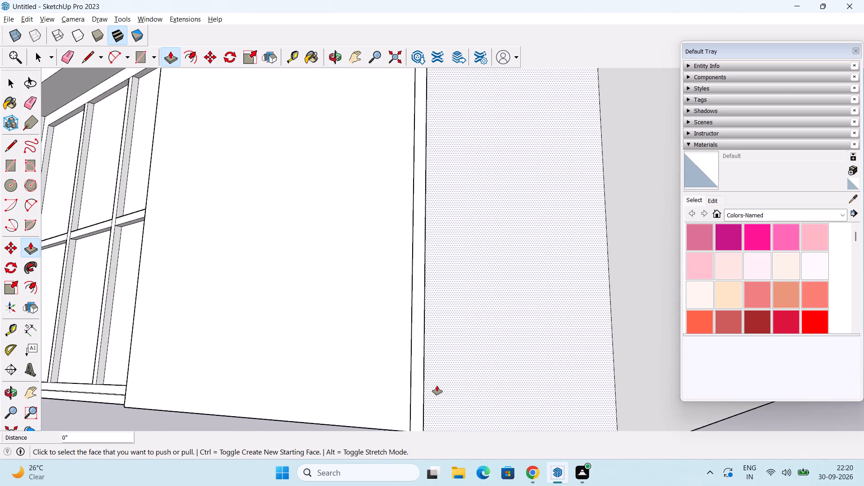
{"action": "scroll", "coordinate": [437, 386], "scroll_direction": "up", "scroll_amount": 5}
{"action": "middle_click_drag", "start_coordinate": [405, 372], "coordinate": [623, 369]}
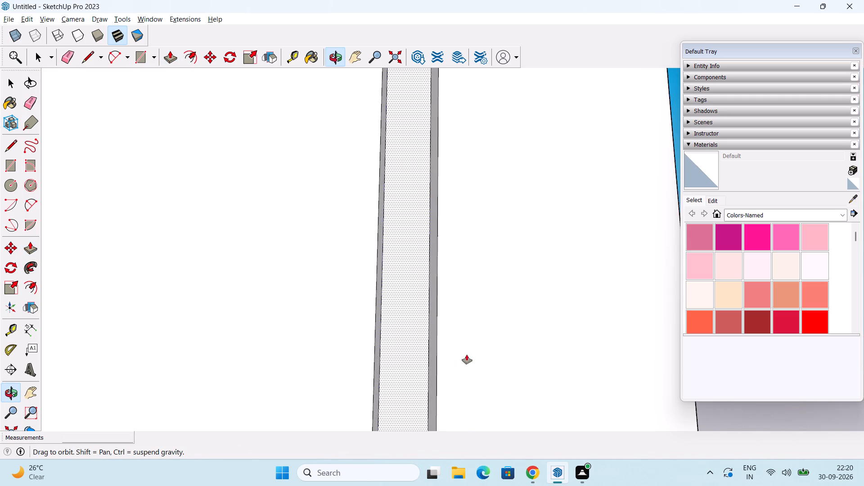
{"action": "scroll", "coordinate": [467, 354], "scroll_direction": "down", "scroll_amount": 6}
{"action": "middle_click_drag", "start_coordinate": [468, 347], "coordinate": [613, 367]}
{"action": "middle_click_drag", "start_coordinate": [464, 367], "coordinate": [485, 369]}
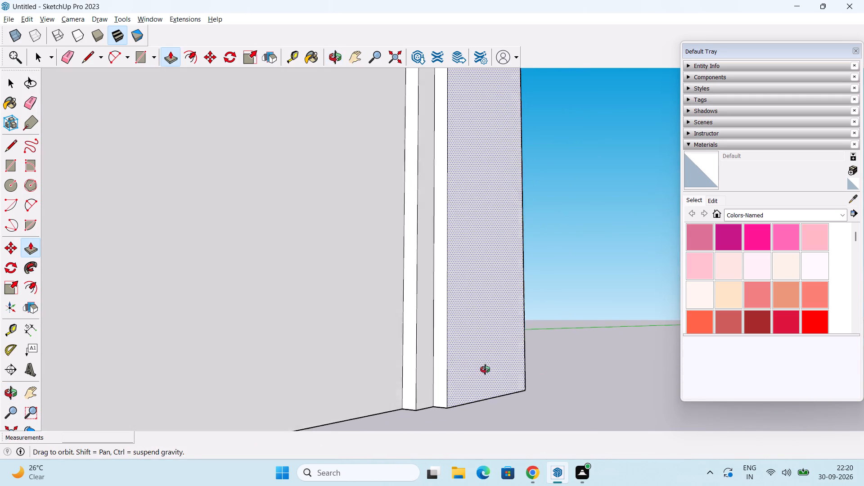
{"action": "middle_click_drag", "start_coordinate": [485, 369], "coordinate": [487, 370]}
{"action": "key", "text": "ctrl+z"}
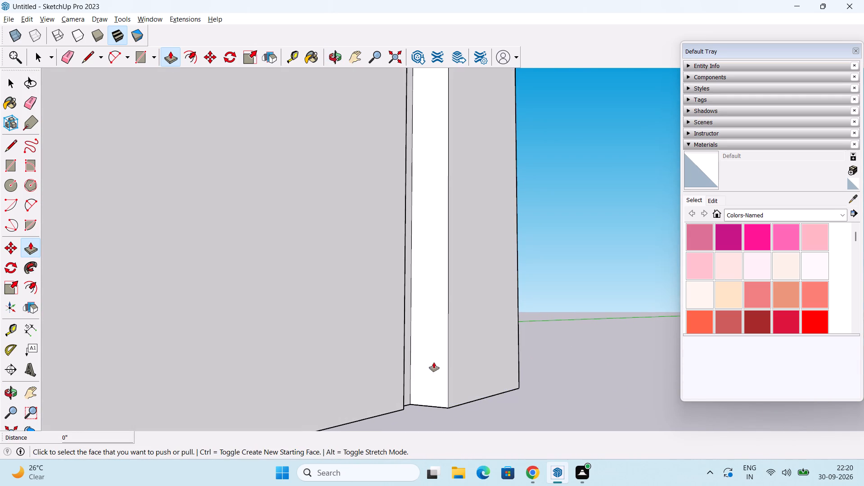
Pull the narrow strip beside the corner pillar out until it is flush with the projecting panel's front face.
{"action": "middle_click_drag", "start_coordinate": [434, 362], "coordinate": [410, 370]}
{"action": "left_click", "coordinate": [410, 364]}
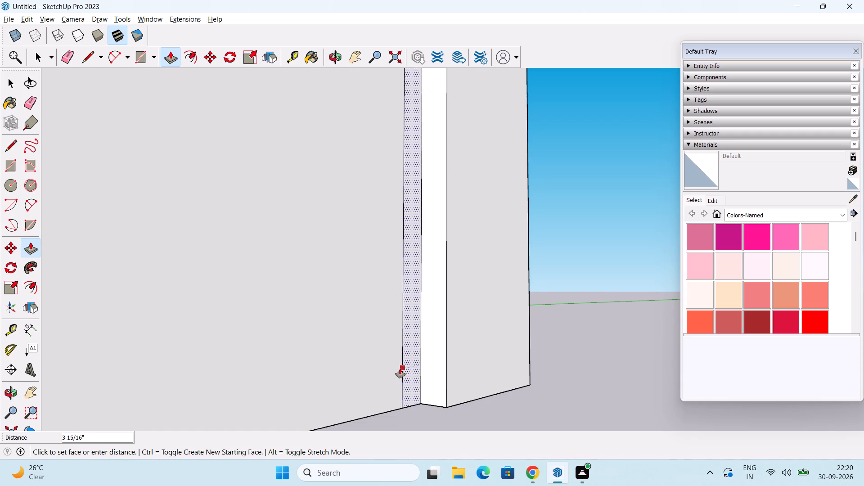
{"action": "left_click", "coordinate": [396, 370]}
{"action": "key", "text": "space"}
Erase the vertical seam edge between the projecting panel's front face and the strip beside the corner pillar.
{"action": "scroll", "coordinate": [433, 351], "scroll_direction": "down", "scroll_amount": 6}
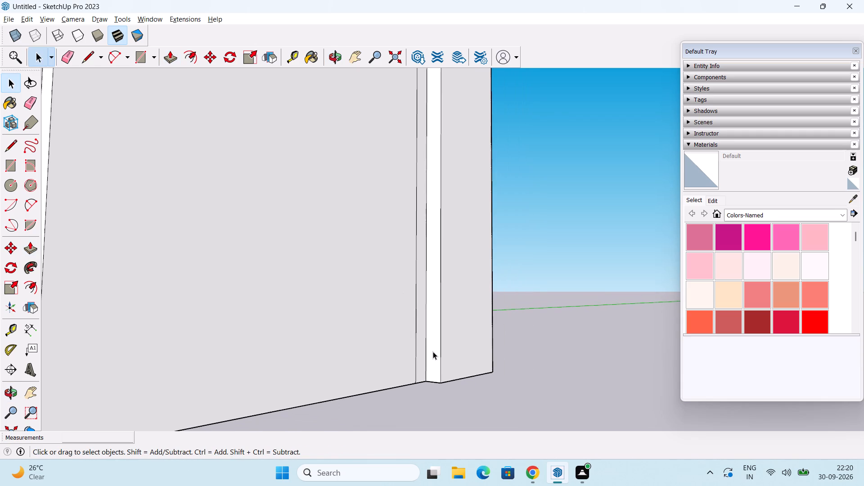
{"action": "key", "text": "e"}
{"action": "left_click", "coordinate": [417, 322]}
Push/pull the small end face above the projecting panel 20' across to the panel's window-side edge, filling the recess over it.
{"action": "scroll", "coordinate": [427, 308], "scroll_direction": "down", "scroll_amount": 8}
{"action": "middle_click_drag", "start_coordinate": [449, 287], "coordinate": [318, 341]}
{"action": "scroll", "coordinate": [370, 202], "scroll_direction": "up", "scroll_amount": 14}
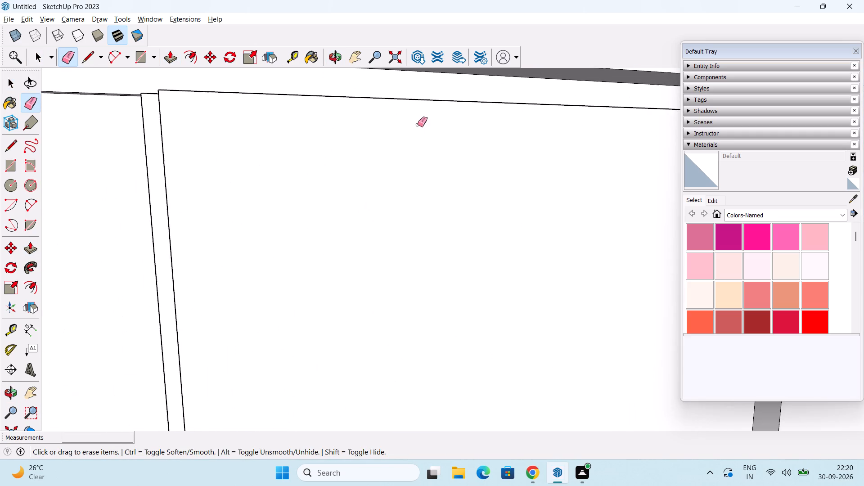
{"action": "middle_click_drag", "start_coordinate": [418, 122], "coordinate": [361, 211]}
{"action": "scroll", "coordinate": [373, 183], "scroll_direction": "down", "scroll_amount": 4}
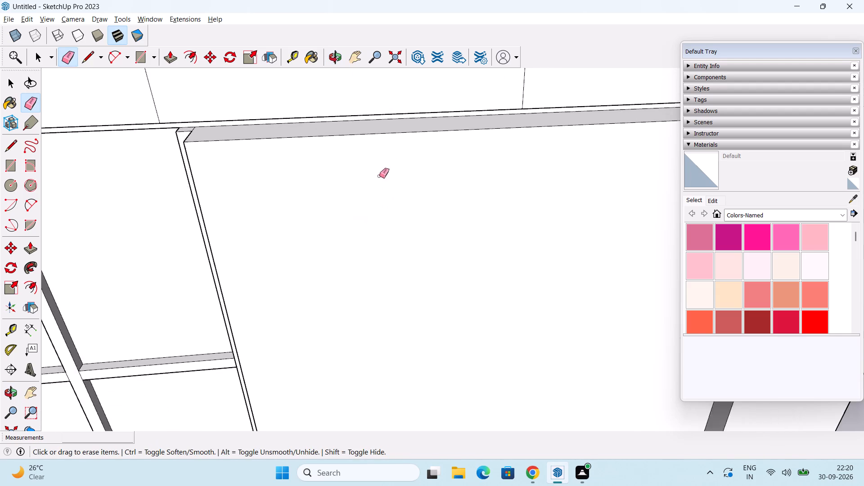
{"action": "scroll", "coordinate": [379, 176], "scroll_direction": "down", "scroll_amount": 3}
{"action": "scroll", "coordinate": [463, 232], "scroll_direction": "down", "scroll_amount": 2}
{"action": "middle_click_drag", "start_coordinate": [463, 234], "coordinate": [463, 122]}
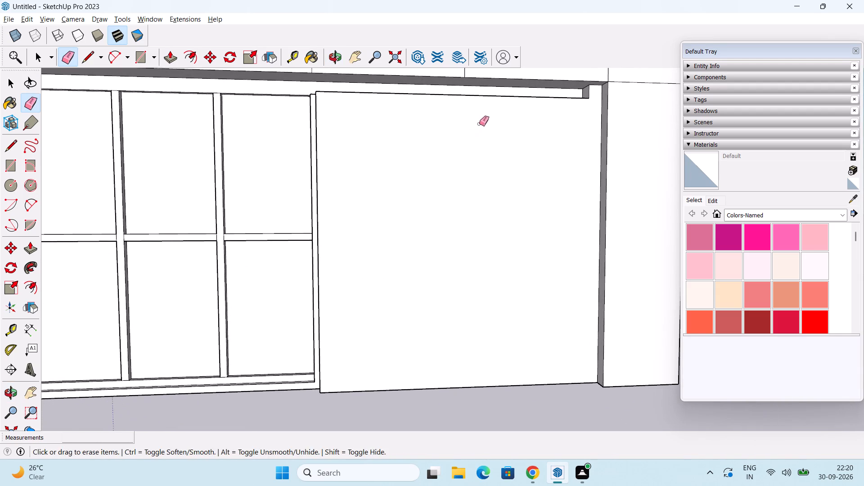
{"action": "middle_click_drag", "start_coordinate": [479, 121], "coordinate": [483, 151]}
{"action": "scroll", "coordinate": [439, 128], "scroll_direction": "up", "scroll_amount": 4}
{"action": "key", "text": "space"}
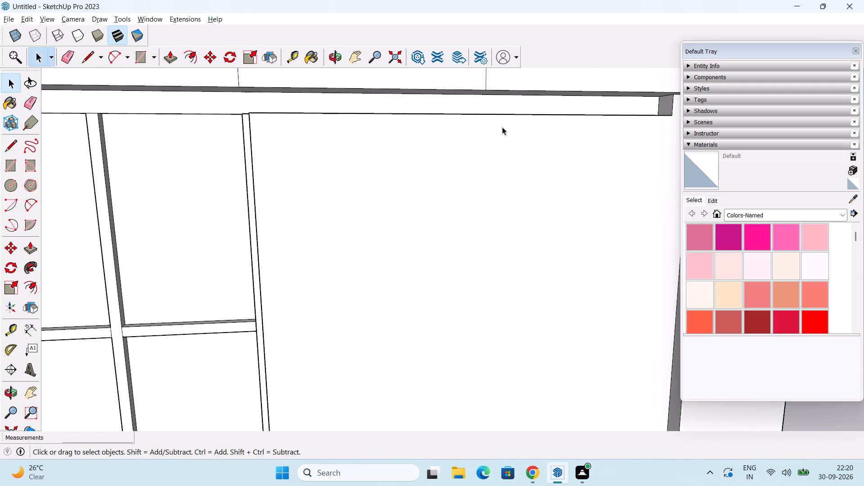
{"action": "key", "text": "p"}
{"action": "left_click", "coordinate": [670, 102]}
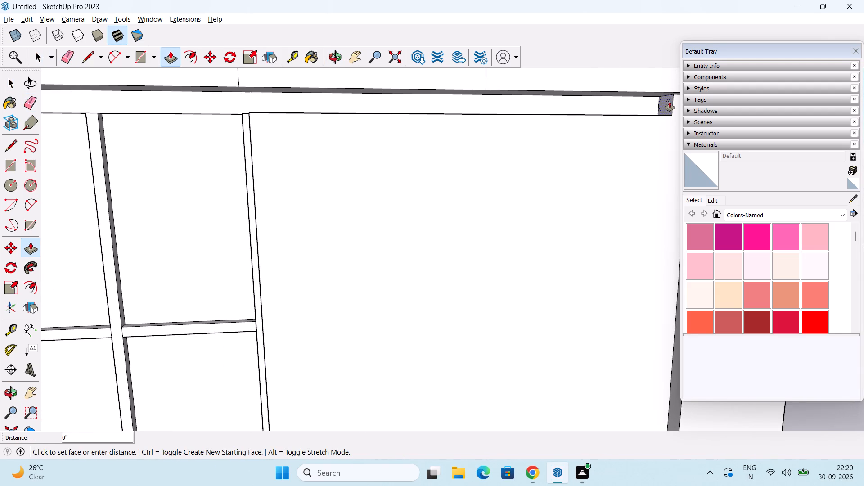
{"action": "left_click", "coordinate": [252, 138]}
{"action": "middle_click_drag", "start_coordinate": [257, 163], "coordinate": [481, 158]}
{"action": "key", "text": "space"}
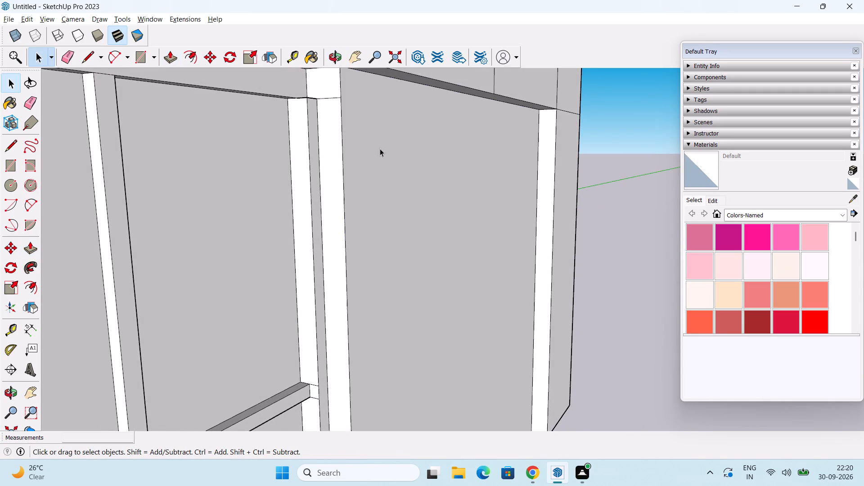
Erase the two short leftover edges where the ground-floor window's middle crossbar meets the frame strip beside the projecting panel.
{"action": "scroll", "coordinate": [308, 131], "scroll_direction": "up", "scroll_amount": 2}
{"action": "middle_click_drag", "start_coordinate": [308, 129], "coordinate": [298, 78]}
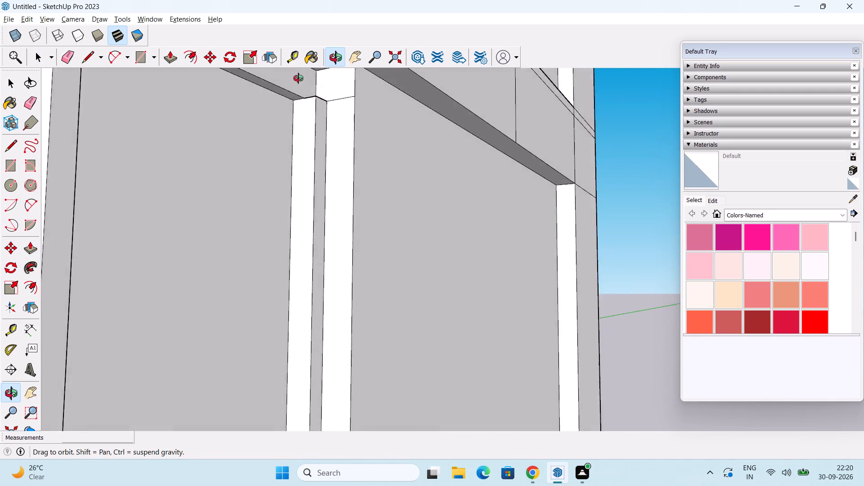
{"action": "middle_click_drag", "start_coordinate": [298, 78], "coordinate": [259, 91]}
{"action": "scroll", "coordinate": [258, 91], "scroll_direction": "down", "scroll_amount": 5}
{"action": "scroll", "coordinate": [163, 85], "scroll_direction": "down", "scroll_amount": 4}
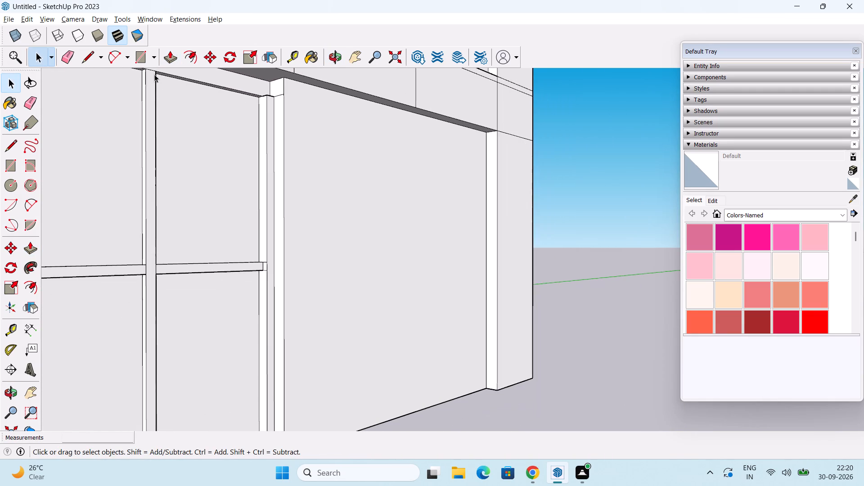
{"action": "scroll", "coordinate": [207, 63], "scroll_direction": "up", "scroll_amount": 2}
{"action": "scroll", "coordinate": [270, 87], "scroll_direction": "up", "scroll_amount": 5}
{"action": "middle_click_drag", "start_coordinate": [273, 89], "coordinate": [247, 149]}
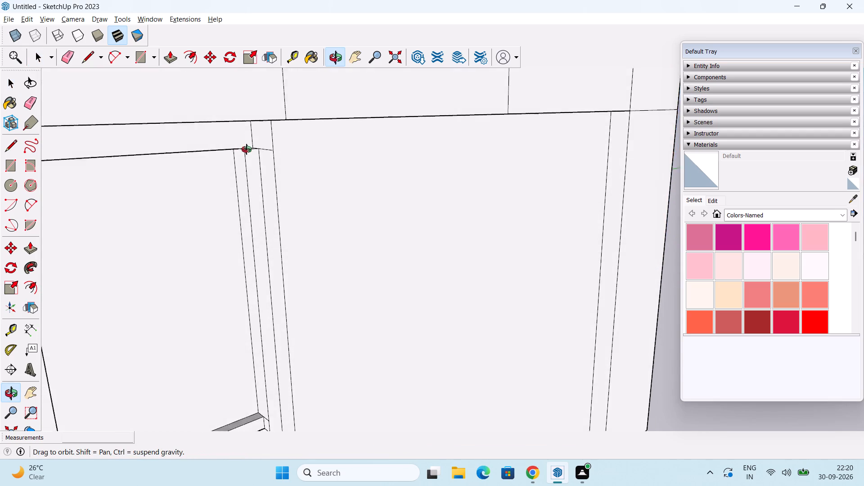
{"action": "middle_click_drag", "start_coordinate": [247, 149], "coordinate": [250, 164]}
{"action": "scroll", "coordinate": [250, 164], "scroll_direction": "up", "scroll_amount": 10}
{"action": "scroll", "coordinate": [253, 155], "scroll_direction": "down", "scroll_amount": 3}
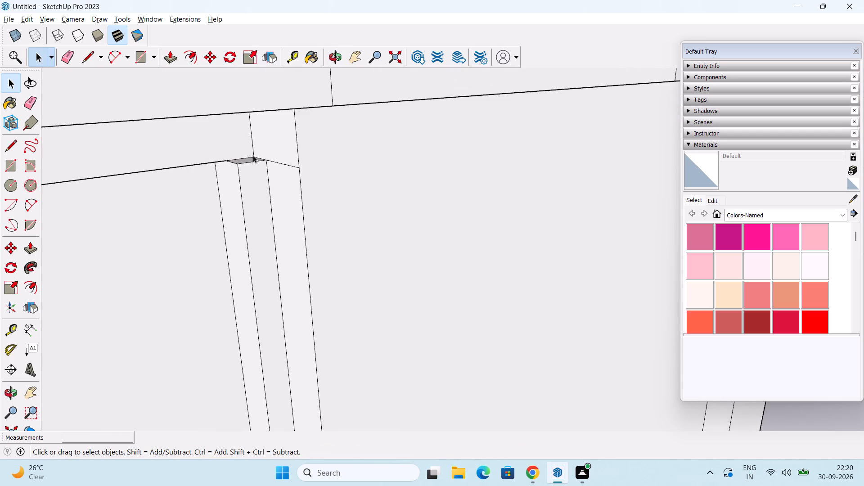
{"action": "scroll", "coordinate": [253, 155], "scroll_direction": "down", "scroll_amount": 12}
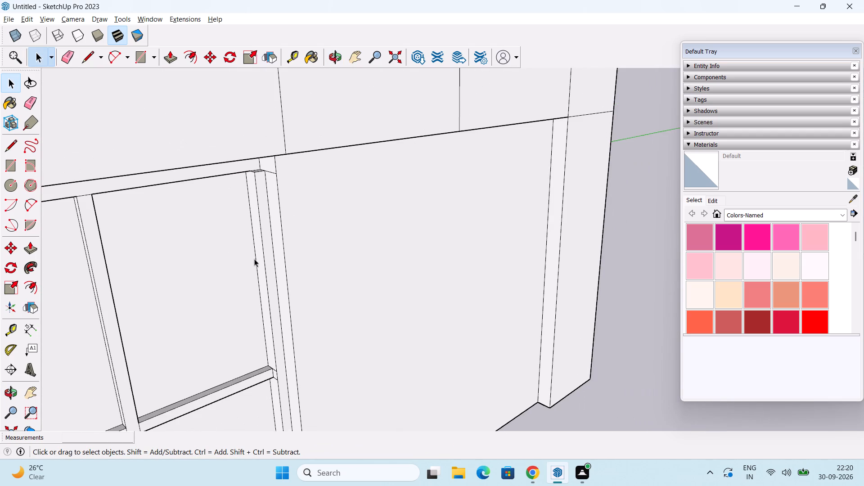
{"action": "middle_click_drag", "start_coordinate": [257, 360], "coordinate": [270, 261]}
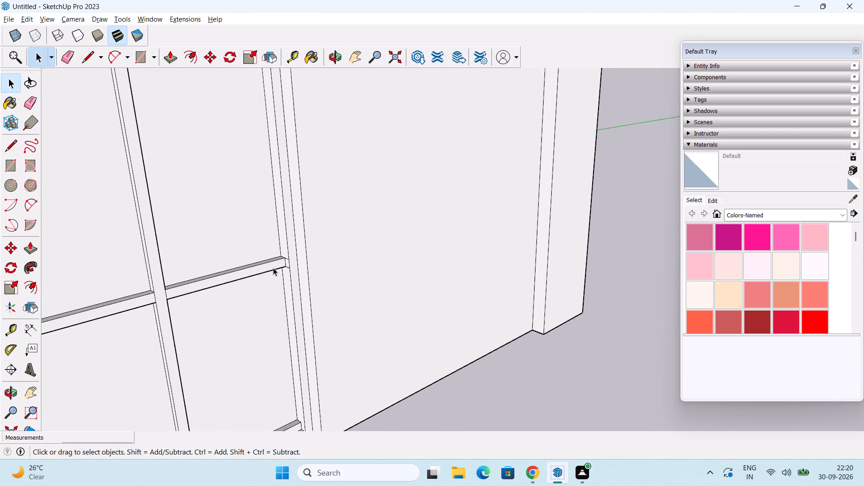
{"action": "scroll", "coordinate": [273, 268], "scroll_direction": "up", "scroll_amount": 10}
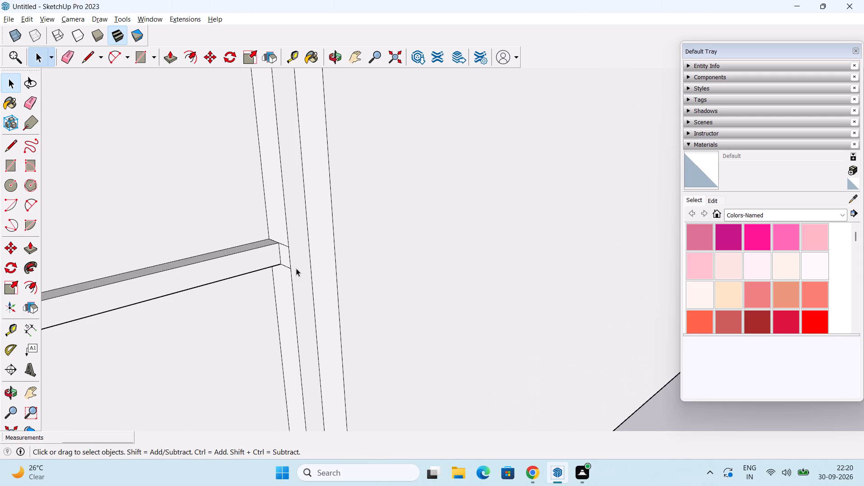
{"action": "key", "text": "e"}
{"action": "left_click", "coordinate": [283, 242]}
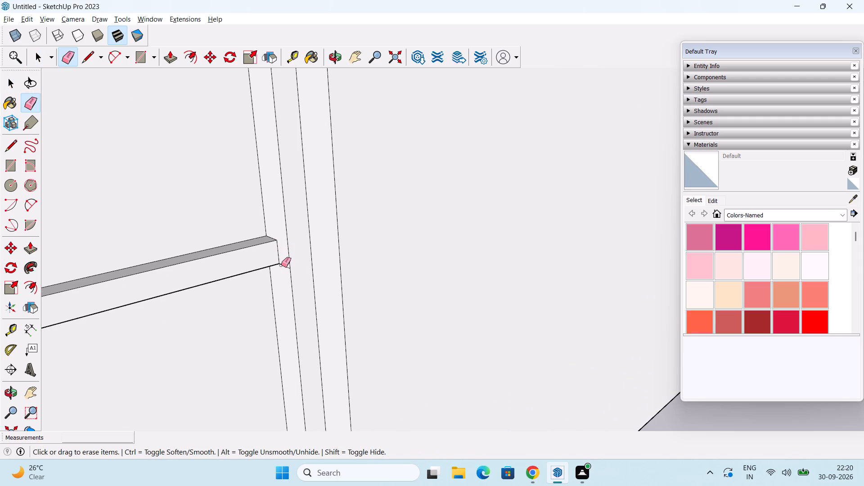
{"action": "left_click", "coordinate": [281, 265]}
Examine the joints between the ground-floor window frame, its crossbar and the projecting panel, including the upper corner.
{"action": "scroll", "coordinate": [290, 250], "scroll_direction": "down", "scroll_amount": 15}
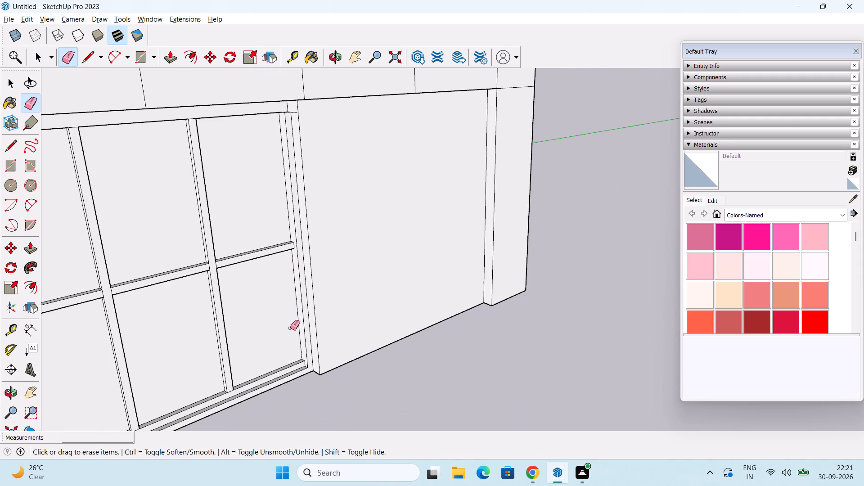
{"action": "middle_click_drag", "start_coordinate": [290, 328], "coordinate": [308, 272]}
{"action": "middle_click_drag", "start_coordinate": [300, 269], "coordinate": [173, 258]}
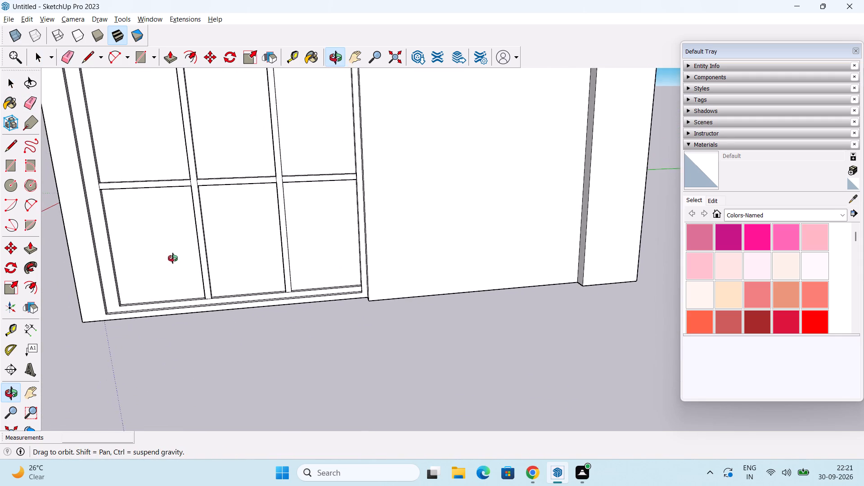
{"action": "middle_click_drag", "start_coordinate": [173, 258], "coordinate": [387, 275]}
{"action": "scroll", "coordinate": [349, 247], "scroll_direction": "down", "scroll_amount": 2}
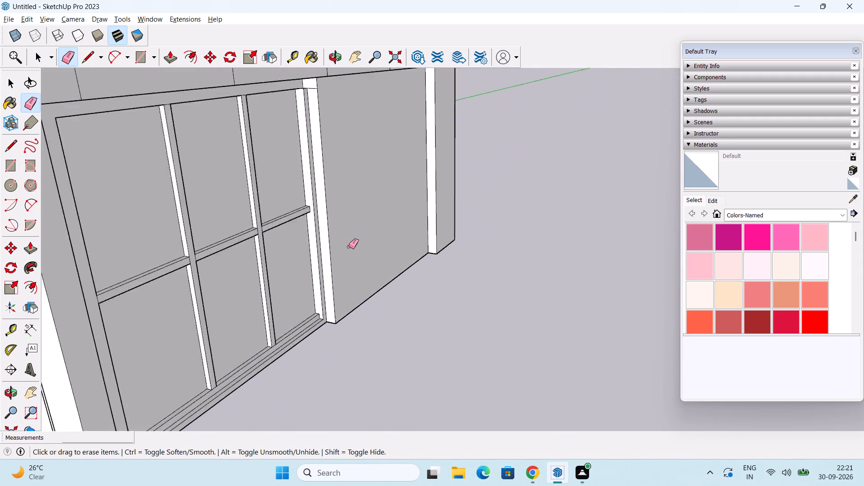
{"action": "scroll", "coordinate": [349, 247], "scroll_direction": "down", "scroll_amount": 3}
{"action": "middle_click_drag", "start_coordinate": [345, 227], "coordinate": [329, 308]}
{"action": "scroll", "coordinate": [293, 224], "scroll_direction": "up", "scroll_amount": 7}
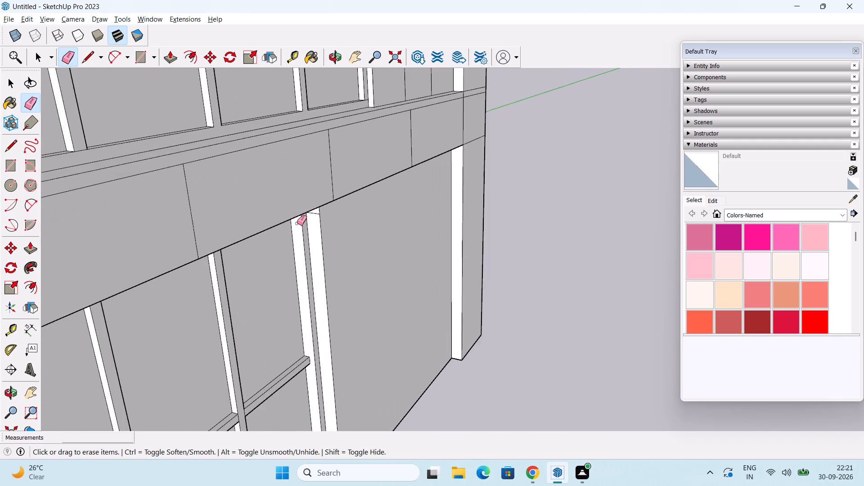
{"action": "scroll", "coordinate": [297, 223], "scroll_direction": "up", "scroll_amount": 10}
{"action": "middle_click_drag", "start_coordinate": [323, 237], "coordinate": [275, 257]}
{"action": "scroll", "coordinate": [297, 205], "scroll_direction": "up", "scroll_amount": 3}
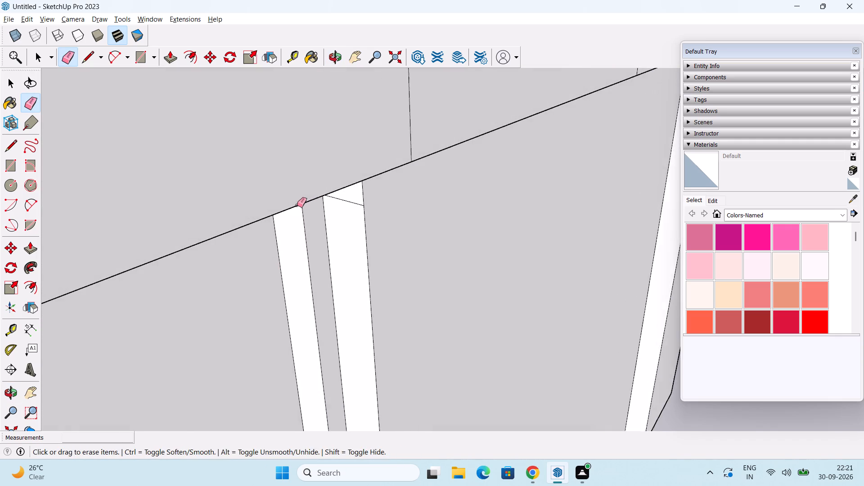
{"action": "scroll", "coordinate": [297, 205], "scroll_direction": "up", "scroll_amount": 3}
{"action": "middle_click_drag", "start_coordinate": [312, 229], "coordinate": [318, 157]}
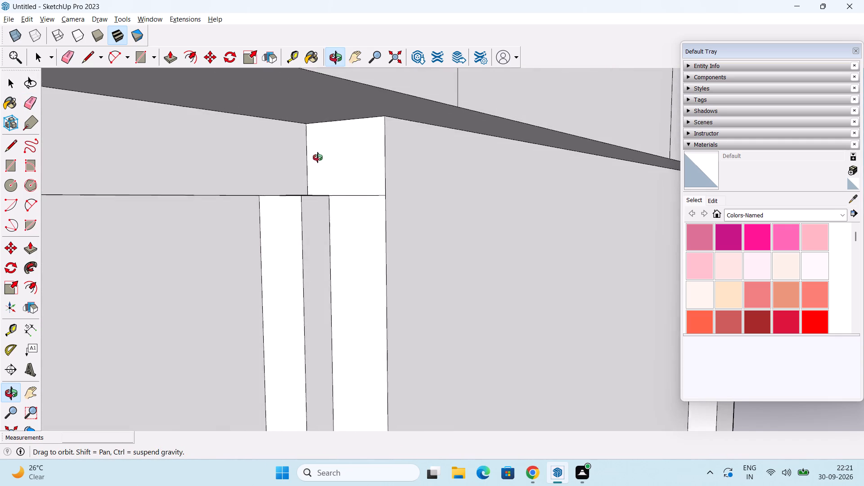
{"action": "middle_click_drag", "start_coordinate": [318, 157], "coordinate": [309, 200]}
{"action": "scroll", "coordinate": [309, 201], "scroll_direction": "up", "scroll_amount": 6}
{"action": "scroll", "coordinate": [309, 200], "scroll_direction": "down", "scroll_amount": 4}
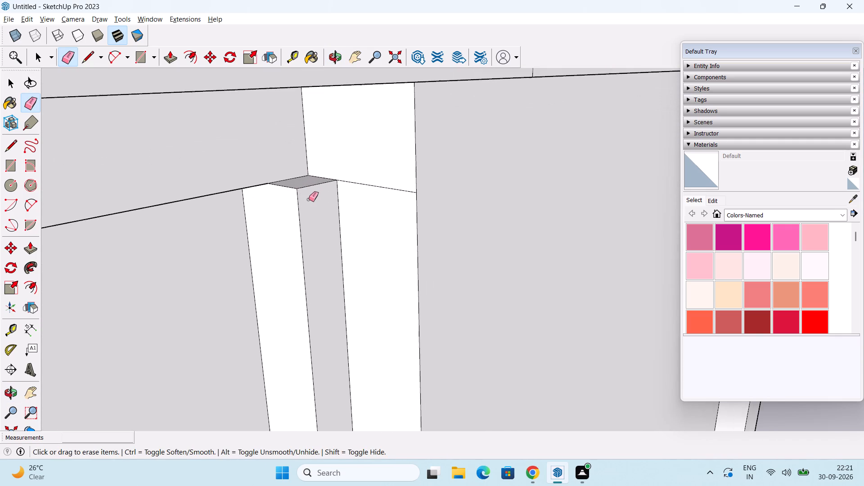
{"action": "scroll", "coordinate": [309, 199], "scroll_direction": "down", "scroll_amount": 8}
{"action": "key", "text": "space"}
{"action": "scroll", "coordinate": [322, 229], "scroll_direction": "down", "scroll_amount": 3}
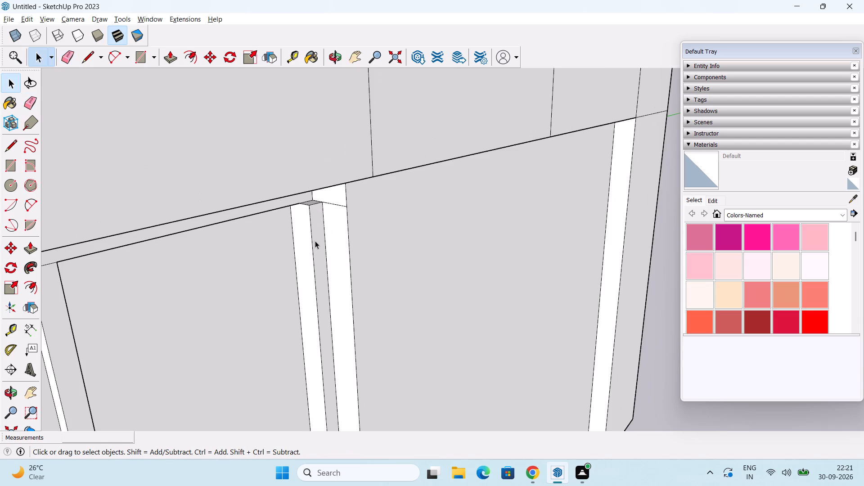
{"action": "scroll", "coordinate": [315, 241], "scroll_direction": "down", "scroll_amount": 2}
{"action": "middle_click_drag", "start_coordinate": [315, 241], "coordinate": [161, 197]}
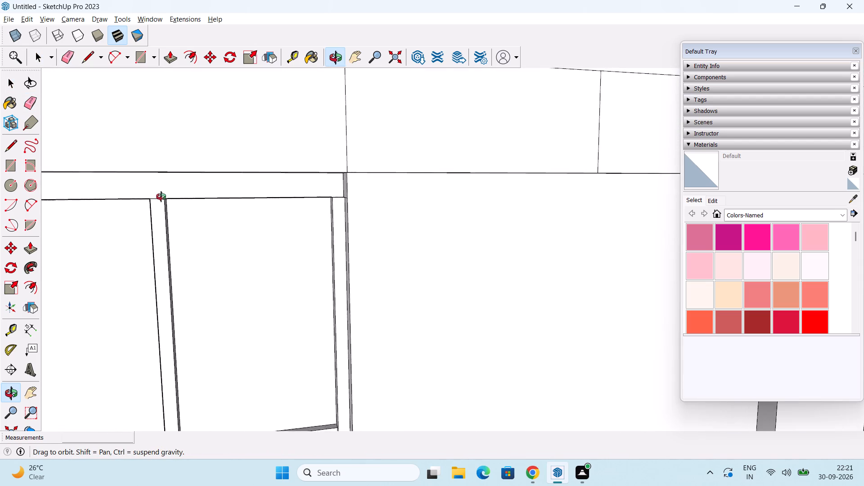
{"action": "middle_click_drag", "start_coordinate": [161, 197], "coordinate": [125, 216]}
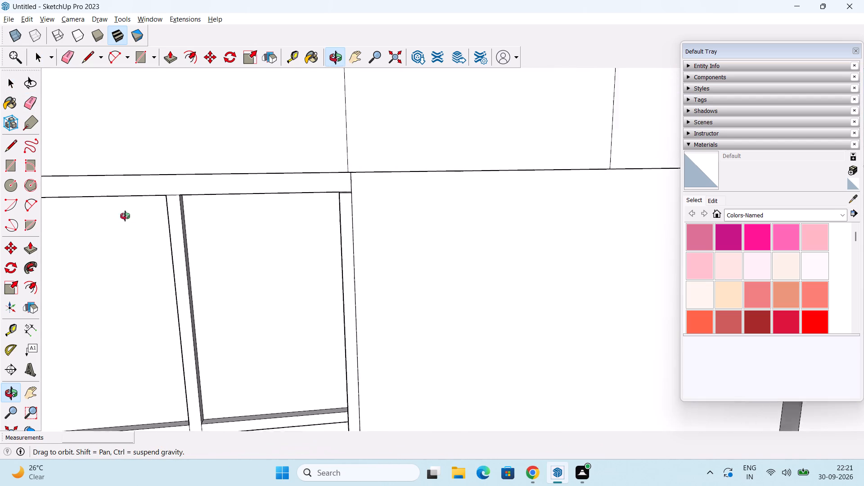
{"action": "middle_click_drag", "start_coordinate": [125, 216], "coordinate": [28, 209]}
{"action": "scroll", "coordinate": [394, 299], "scroll_direction": "up", "scroll_amount": 10}
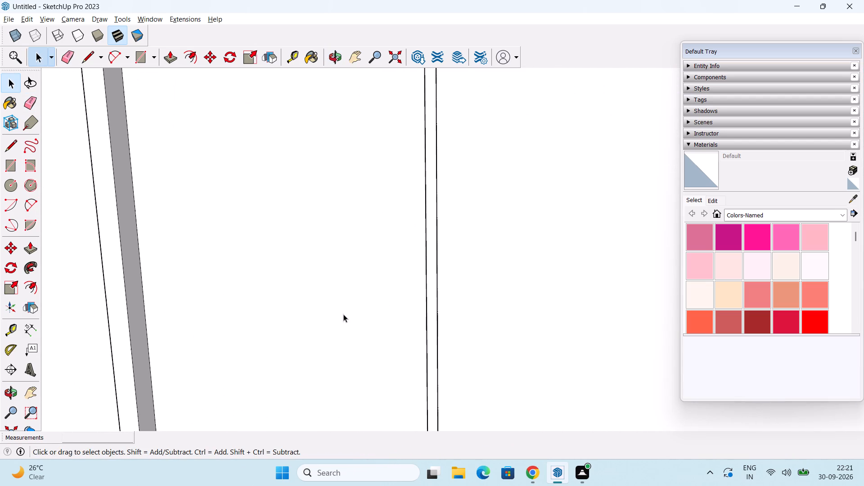
{"action": "middle_click_drag", "start_coordinate": [343, 308], "coordinate": [313, 224]}
{"action": "middle_click_drag", "start_coordinate": [320, 251], "coordinate": [351, 253]}
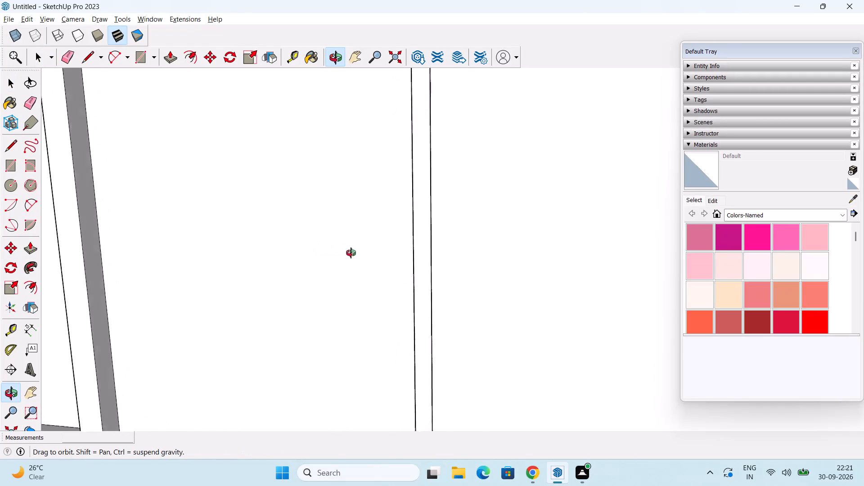
{"action": "middle_click_drag", "start_coordinate": [351, 253], "coordinate": [387, 261]}
{"action": "middle_click_drag", "start_coordinate": [387, 254], "coordinate": [382, 167]}
{"action": "middle_click_drag", "start_coordinate": [389, 217], "coordinate": [468, 243]}
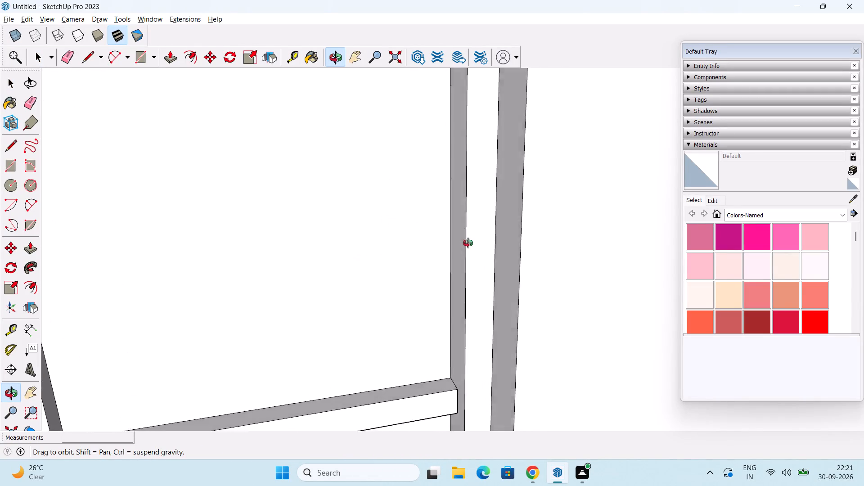
{"action": "middle_click_drag", "start_coordinate": [468, 243], "coordinate": [521, 253]}
{"action": "scroll", "coordinate": [521, 253], "scroll_direction": "down", "scroll_amount": 2}
{"action": "scroll", "coordinate": [495, 294], "scroll_direction": "down", "scroll_amount": 3}
{"action": "middle_click_drag", "start_coordinate": [495, 296], "coordinate": [467, 264]}
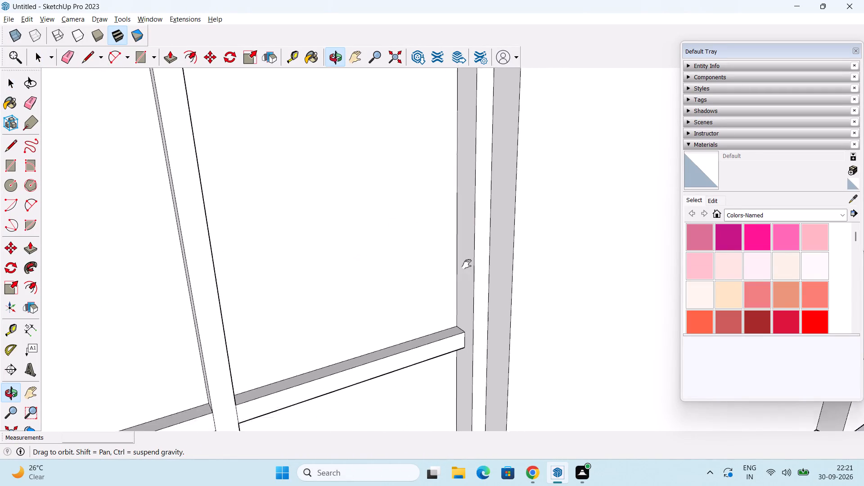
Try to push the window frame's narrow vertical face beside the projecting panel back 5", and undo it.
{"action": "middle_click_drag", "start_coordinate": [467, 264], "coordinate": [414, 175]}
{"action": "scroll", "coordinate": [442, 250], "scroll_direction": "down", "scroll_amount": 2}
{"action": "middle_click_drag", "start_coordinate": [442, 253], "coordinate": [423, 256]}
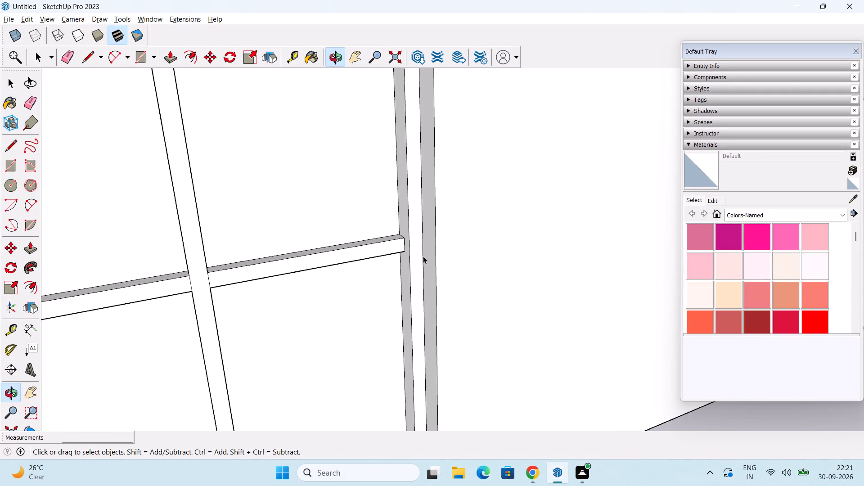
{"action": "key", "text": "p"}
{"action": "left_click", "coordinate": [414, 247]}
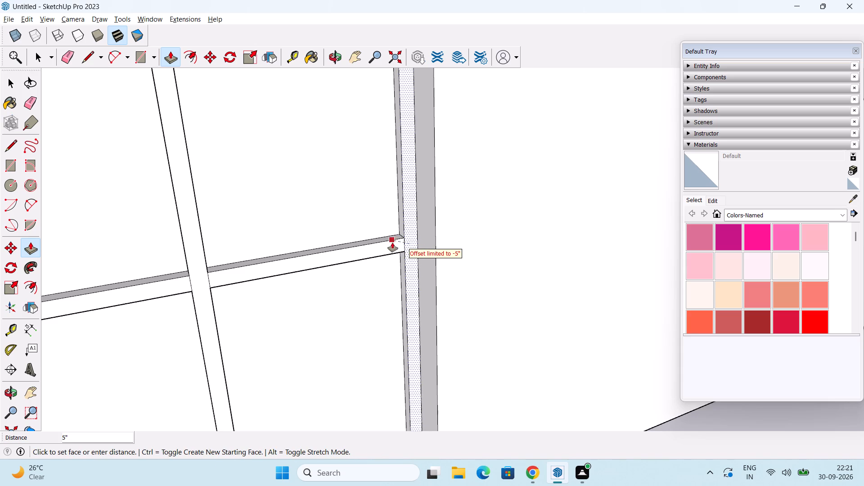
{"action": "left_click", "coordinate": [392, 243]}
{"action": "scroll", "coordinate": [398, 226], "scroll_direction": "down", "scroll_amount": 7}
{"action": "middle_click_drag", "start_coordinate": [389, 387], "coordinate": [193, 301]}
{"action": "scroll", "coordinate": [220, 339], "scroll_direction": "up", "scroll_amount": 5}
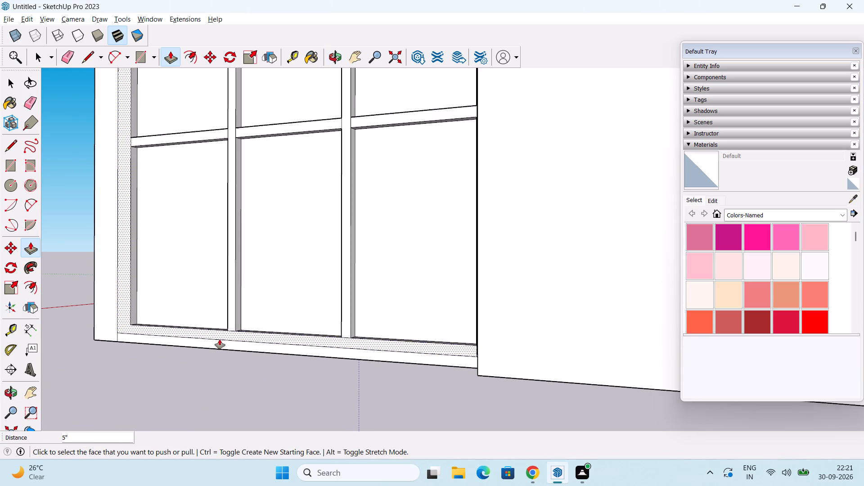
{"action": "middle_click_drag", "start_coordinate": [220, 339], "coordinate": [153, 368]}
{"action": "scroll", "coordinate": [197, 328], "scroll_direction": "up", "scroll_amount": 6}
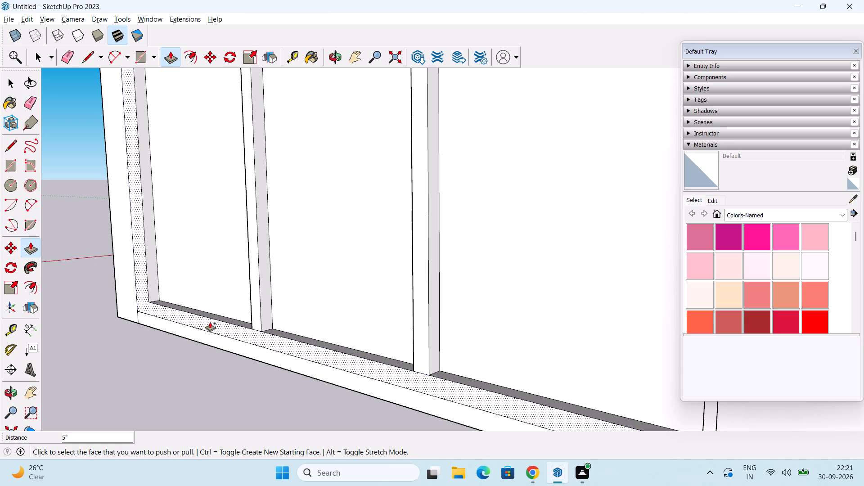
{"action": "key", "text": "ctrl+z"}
Examine the ground-floor window frame and its vertical strip where they meet the projecting panel.
{"action": "scroll", "coordinate": [212, 323], "scroll_direction": "down", "scroll_amount": 15}
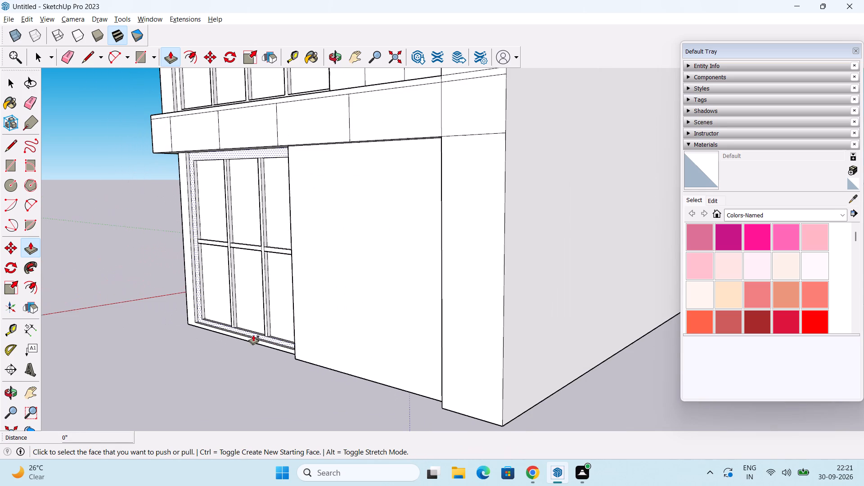
{"action": "middle_click_drag", "start_coordinate": [254, 335], "coordinate": [401, 332]}
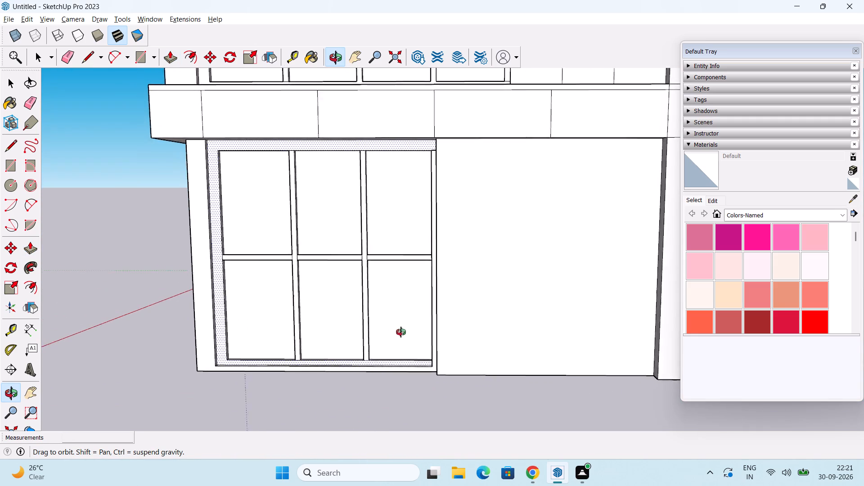
{"action": "middle_click_drag", "start_coordinate": [401, 332], "coordinate": [411, 329]}
{"action": "scroll", "coordinate": [439, 203], "scroll_direction": "up", "scroll_amount": 6}
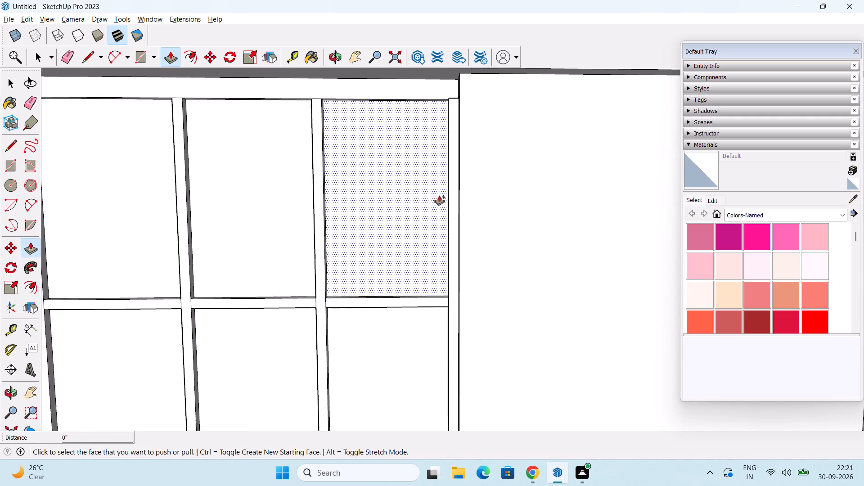
{"action": "key", "text": "space"}
{"action": "scroll", "coordinate": [406, 261], "scroll_direction": "down", "scroll_amount": 7}
{"action": "middle_click_drag", "start_coordinate": [412, 269], "coordinate": [387, 312]}
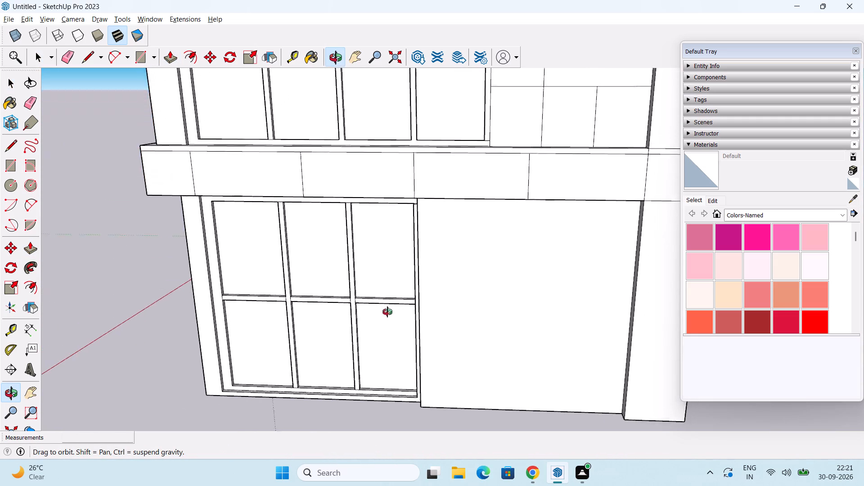
{"action": "middle_click_drag", "start_coordinate": [387, 312], "coordinate": [289, 335]}
{"action": "left_click", "coordinate": [156, 351]}
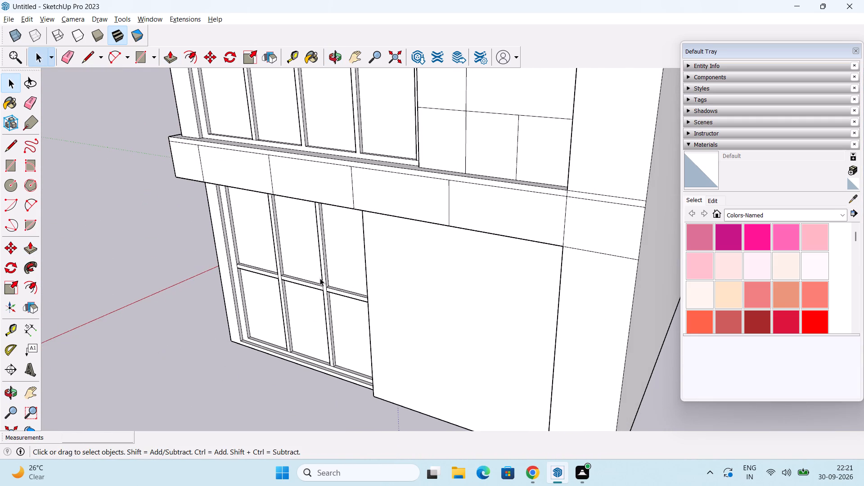
{"action": "middle_click_drag", "start_coordinate": [322, 276], "coordinate": [405, 161]}
{"action": "scroll", "coordinate": [434, 125], "scroll_direction": "up", "scroll_amount": 11}
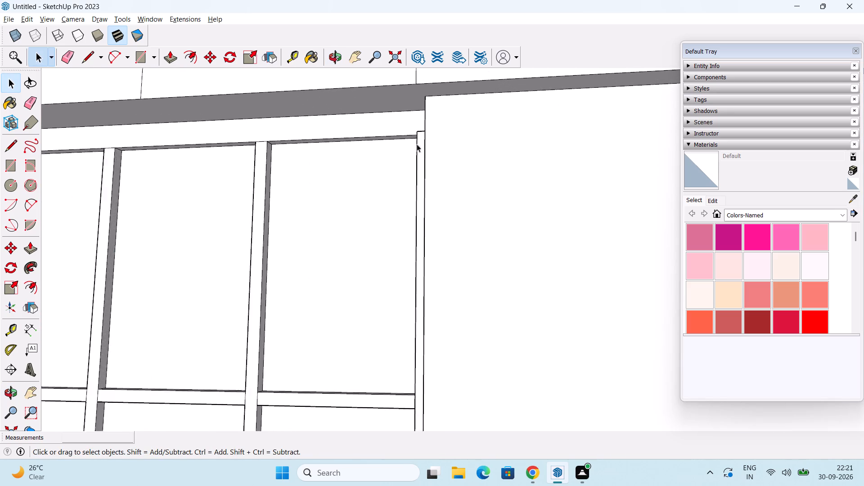
{"action": "scroll", "coordinate": [417, 144], "scroll_direction": "up", "scroll_amount": 6}
{"action": "middle_click_drag", "start_coordinate": [415, 140], "coordinate": [409, 270]}
{"action": "scroll", "coordinate": [416, 256], "scroll_direction": "down", "scroll_amount": 9}
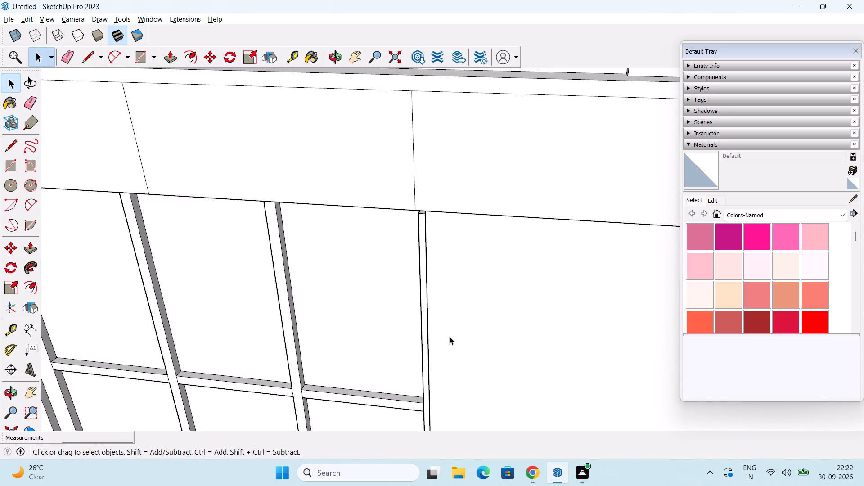
{"action": "middle_click_drag", "start_coordinate": [450, 341], "coordinate": [474, 243]}
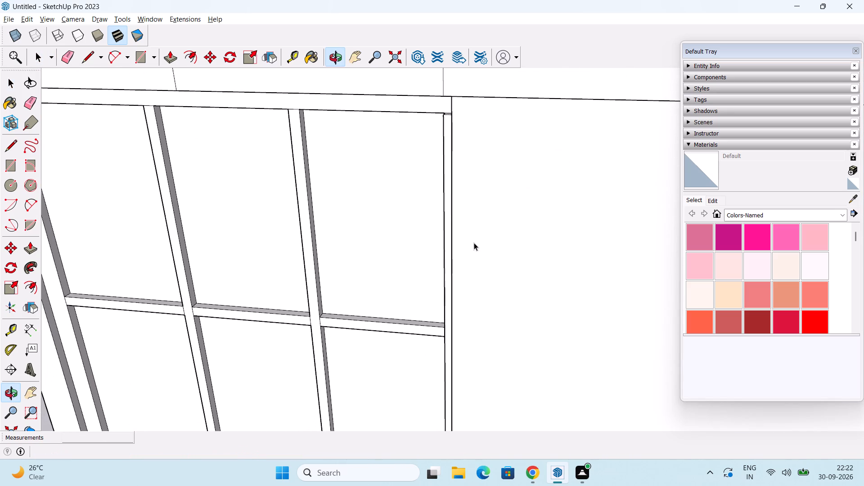
{"action": "middle_click_drag", "start_coordinate": [415, 324], "coordinate": [432, 280]}
{"action": "scroll", "coordinate": [432, 280], "scroll_direction": "down", "scroll_amount": 2}
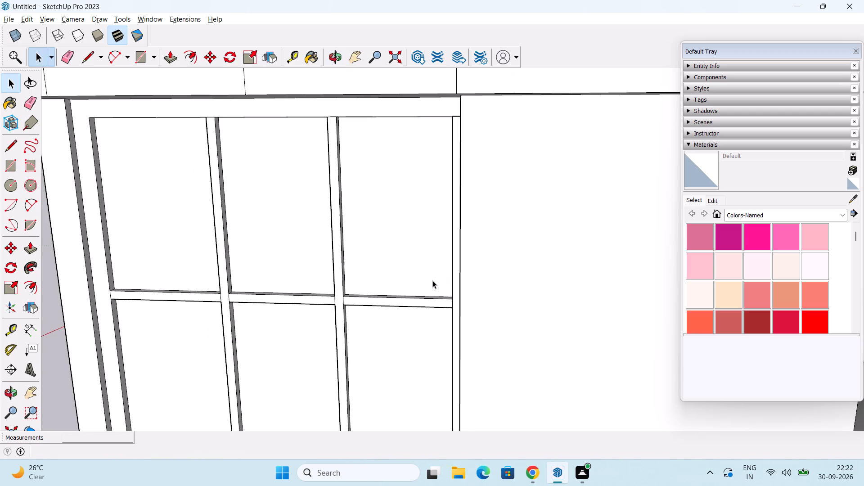
{"action": "middle_click_drag", "start_coordinate": [432, 280], "coordinate": [270, 262]}
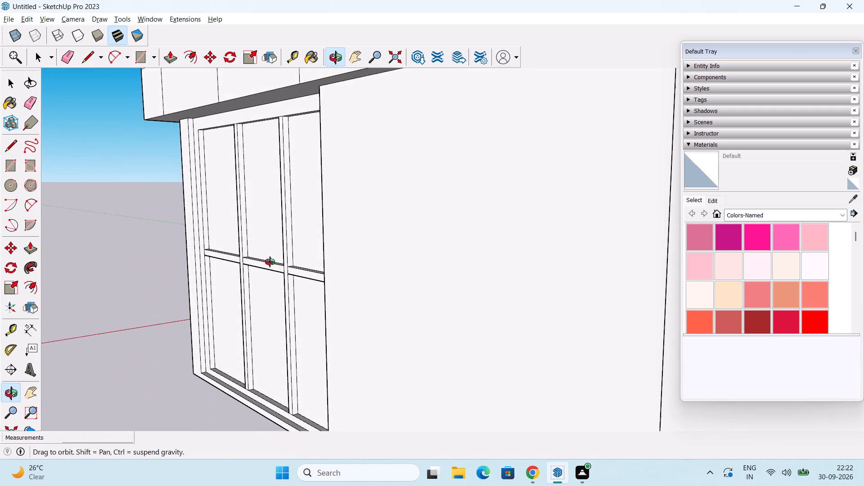
{"action": "middle_click_drag", "start_coordinate": [270, 262], "coordinate": [364, 122]}
{"action": "scroll", "coordinate": [364, 122], "scroll_direction": "down", "scroll_amount": 2}
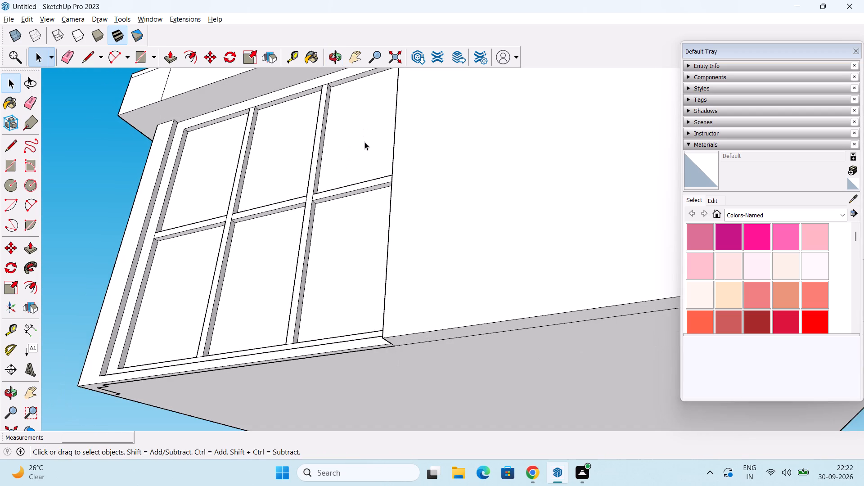
{"action": "middle_click_drag", "start_coordinate": [368, 144], "coordinate": [374, 210], "text": "shift"}
{"action": "middle_click_drag", "start_coordinate": [378, 215], "coordinate": [513, 224]}
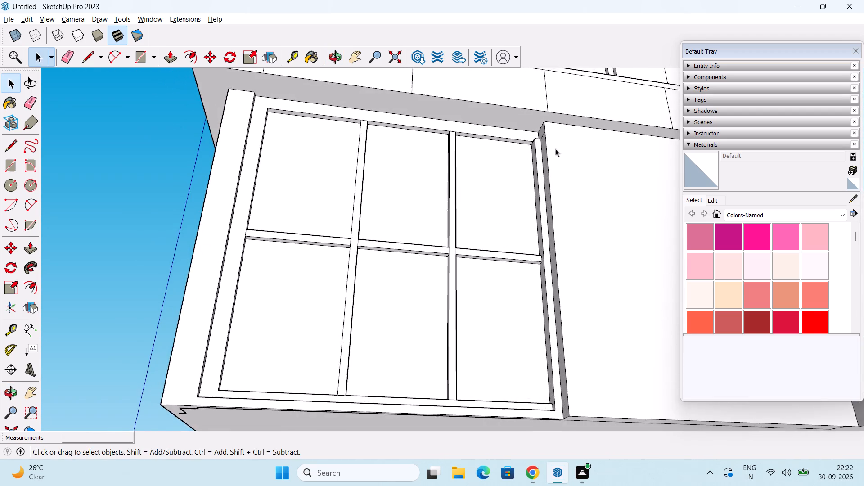
Examine the upper corner between the ground-floor window frame, the band above and the projecting panel, alongside the upper-floor window.
{"action": "scroll", "coordinate": [558, 139], "scroll_direction": "down", "scroll_amount": 2}
{"action": "middle_click_drag", "start_coordinate": [553, 116], "coordinate": [482, 366], "text": "shift"}
{"action": "middle_click_drag", "start_coordinate": [511, 244], "coordinate": [514, 211]}
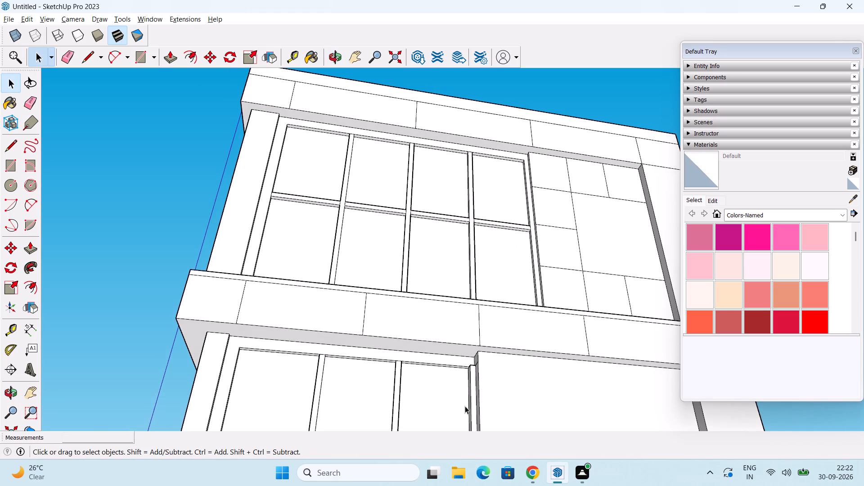
{"action": "scroll", "coordinate": [463, 422], "scroll_direction": "up", "scroll_amount": 7}
{"action": "middle_click_drag", "start_coordinate": [478, 366], "coordinate": [486, 428]}
{"action": "scroll", "coordinate": [489, 399], "scroll_direction": "down", "scroll_amount": 1}
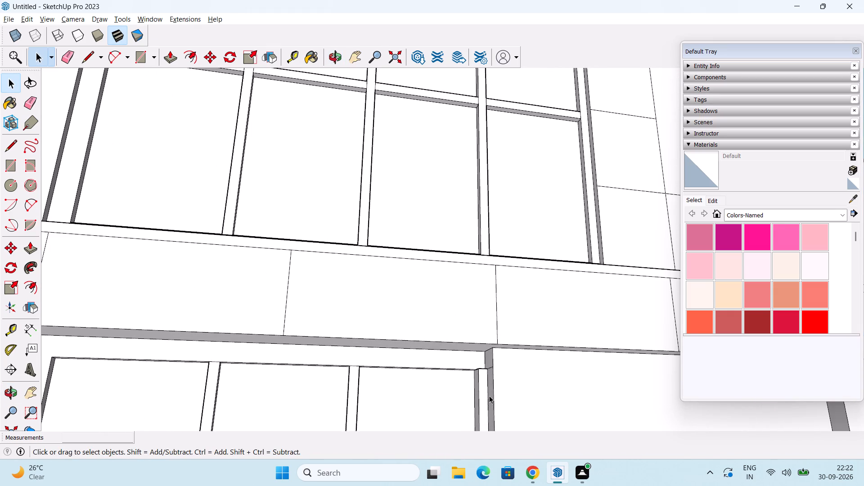
{"action": "middle_click_drag", "start_coordinate": [489, 394], "coordinate": [483, 312]}
{"action": "middle_click_drag", "start_coordinate": [482, 307], "coordinate": [426, 361]}
{"action": "scroll", "coordinate": [433, 339], "scroll_direction": "up", "scroll_amount": 5}
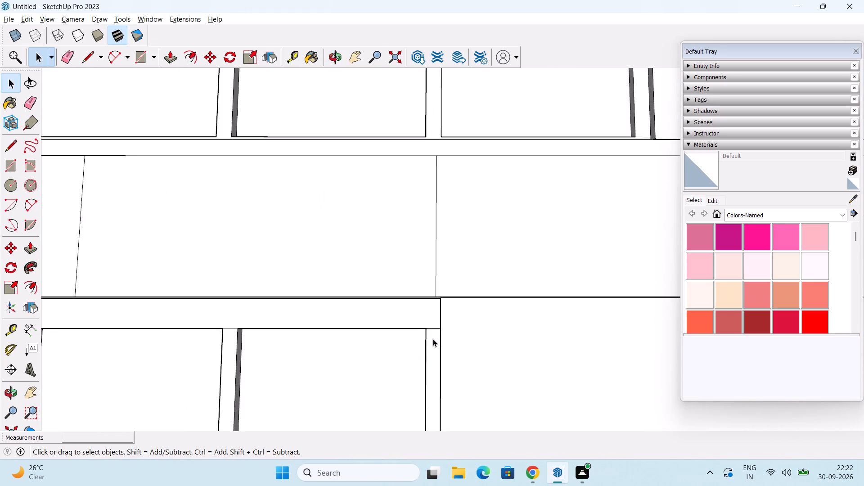
{"action": "scroll", "coordinate": [433, 339], "scroll_direction": "up", "scroll_amount": 5}
{"action": "middle_click_drag", "start_coordinate": [431, 330], "coordinate": [386, 381]}
{"action": "scroll", "coordinate": [397, 347], "scroll_direction": "down", "scroll_amount": 6}
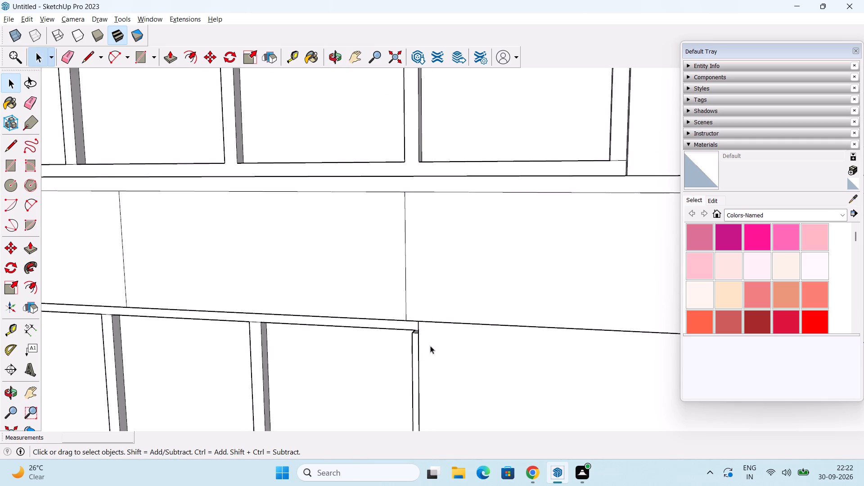
{"action": "scroll", "coordinate": [430, 346], "scroll_direction": "down", "scroll_amount": 7}
{"action": "middle_click_drag", "start_coordinate": [486, 360], "coordinate": [491, 261]}
{"action": "scroll", "coordinate": [491, 261], "scroll_direction": "down", "scroll_amount": 2}
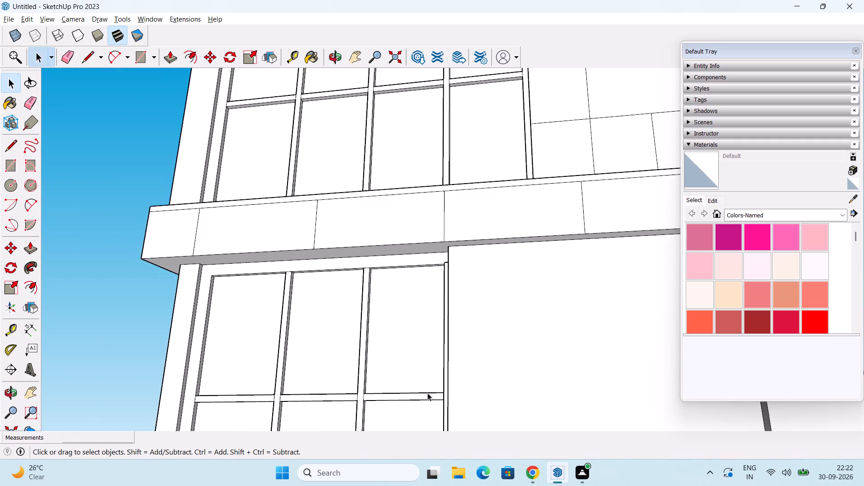
Examine the lower corner of the ground-floor window frame and its full-height joint with the projecting panel.
{"action": "scroll", "coordinate": [427, 392], "scroll_direction": "down", "scroll_amount": 3}
{"action": "middle_click_drag", "start_coordinate": [436, 393], "coordinate": [454, 290]}
{"action": "scroll", "coordinate": [456, 292], "scroll_direction": "down", "scroll_amount": 2}
{"action": "middle_click_drag", "start_coordinate": [465, 427], "coordinate": [460, 391]}
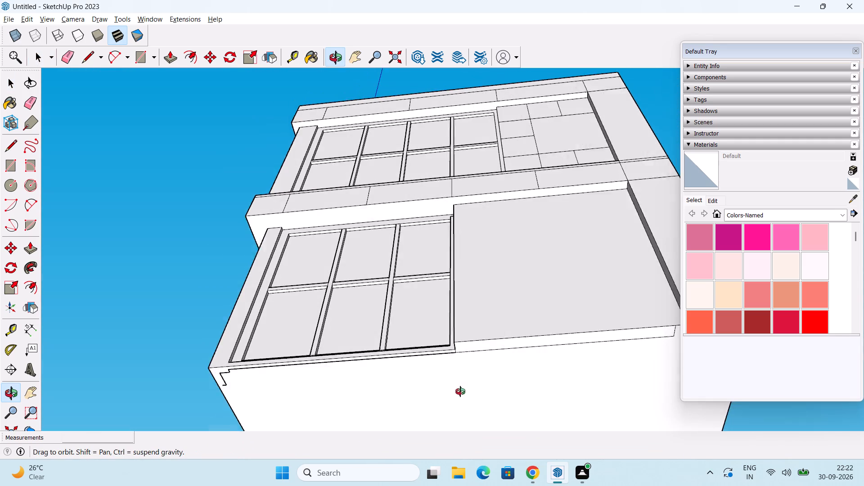
{"action": "middle_click_drag", "start_coordinate": [460, 391], "coordinate": [565, 428]}
{"action": "middle_click_drag", "start_coordinate": [553, 372], "coordinate": [503, 414]}
{"action": "scroll", "coordinate": [478, 423], "scroll_direction": "up", "scroll_amount": 6}
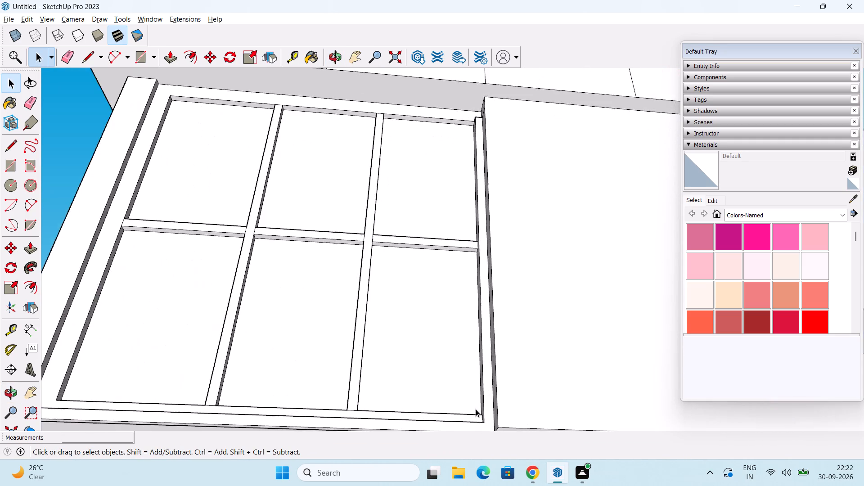
{"action": "scroll", "coordinate": [476, 409], "scroll_direction": "up", "scroll_amount": 4}
{"action": "middle_click_drag", "start_coordinate": [477, 396], "coordinate": [472, 321]}
{"action": "middle_click_drag", "start_coordinate": [472, 320], "coordinate": [432, 369]}
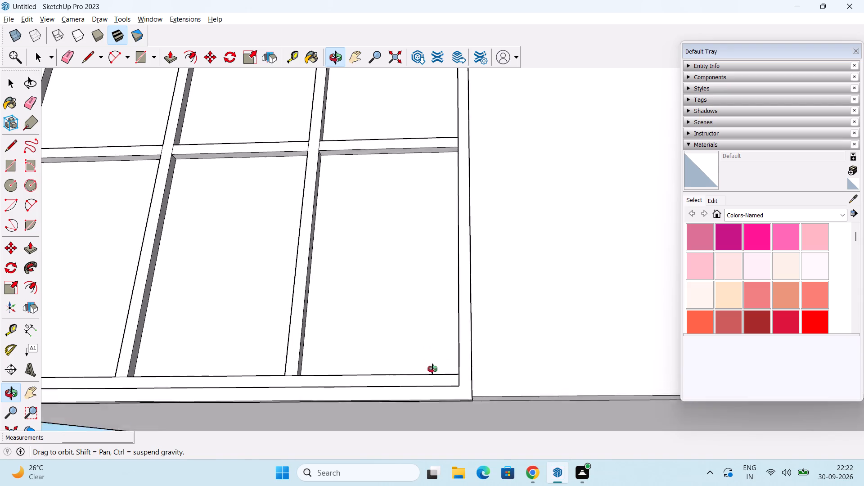
{"action": "middle_click_drag", "start_coordinate": [432, 369], "coordinate": [495, 450]}
{"action": "scroll", "coordinate": [496, 405], "scroll_direction": "down", "scroll_amount": 4}
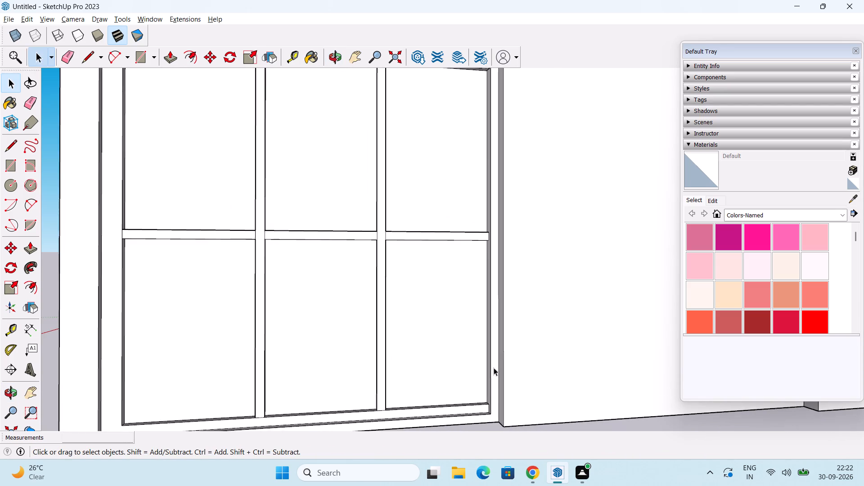
{"action": "scroll", "coordinate": [494, 367], "scroll_direction": "down", "scroll_amount": 3}
{"action": "middle_click_drag", "start_coordinate": [495, 355], "coordinate": [485, 349]}
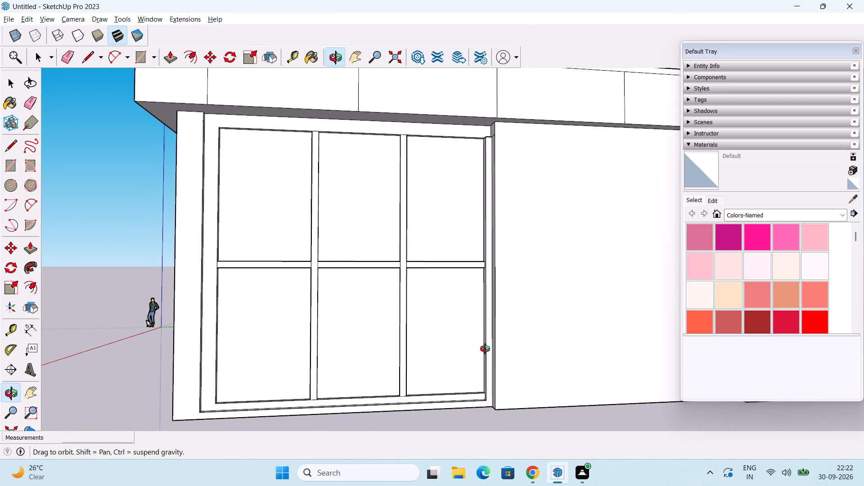
{"action": "middle_click_drag", "start_coordinate": [485, 349], "coordinate": [479, 348]}
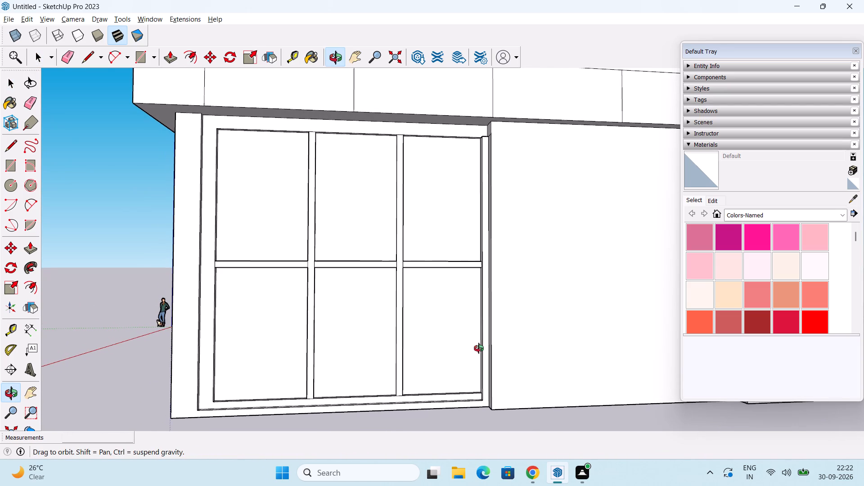
{"action": "middle_click_drag", "start_coordinate": [479, 348], "coordinate": [466, 355]}
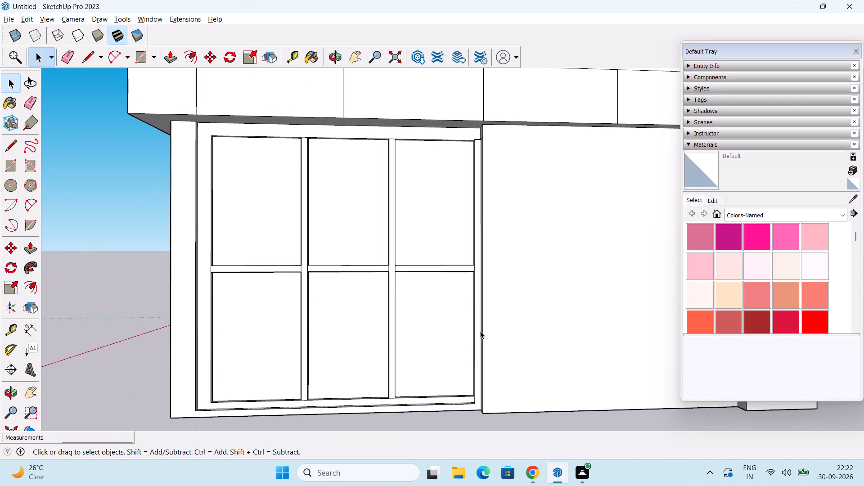
{"action": "scroll", "coordinate": [481, 324], "scroll_direction": "up", "scroll_amount": 1}
{"action": "middle_click_drag", "start_coordinate": [481, 324], "coordinate": [437, 354]}
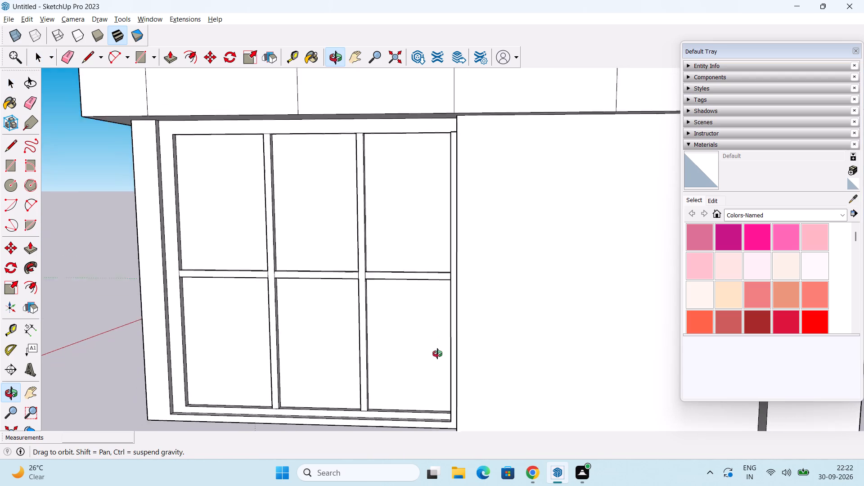
{"action": "middle_click_drag", "start_coordinate": [437, 354], "coordinate": [441, 335]}
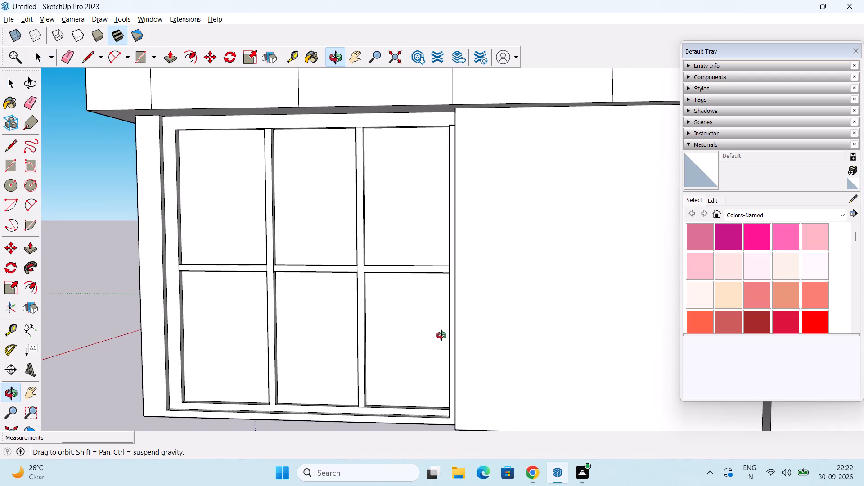
{"action": "middle_click_drag", "start_coordinate": [441, 335], "coordinate": [463, 347]}
{"action": "scroll", "coordinate": [496, 208], "scroll_direction": "up", "scroll_amount": 2}
{"action": "scroll", "coordinate": [495, 207], "scroll_direction": "down", "scroll_amount": 3}
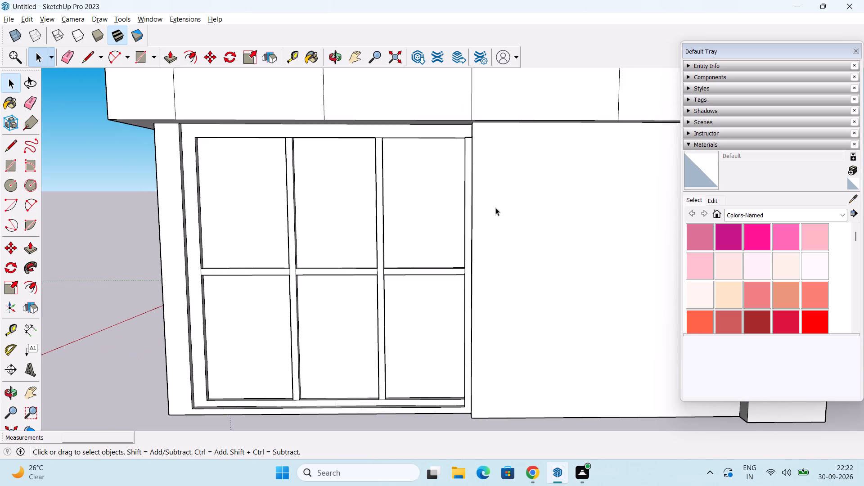
Copy the projecting panel's window-side vertical edge 21' across to its far edge, with /3 spacing to divide the panel into three strips.
{"action": "scroll", "coordinate": [495, 207], "scroll_direction": "down", "scroll_amount": 6}
{"action": "middle_click_drag", "start_coordinate": [499, 217], "coordinate": [460, 257]}
{"action": "scroll", "coordinate": [475, 336], "scroll_direction": "up", "scroll_amount": 3}
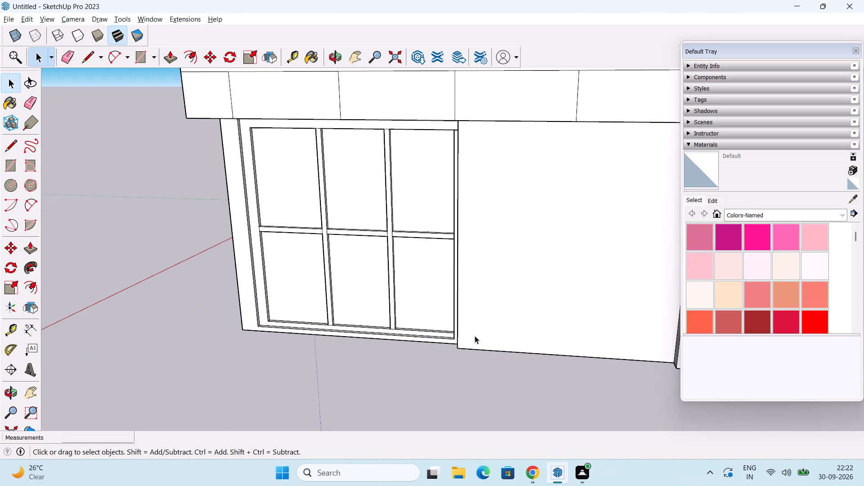
{"action": "left_click", "coordinate": [459, 342]}
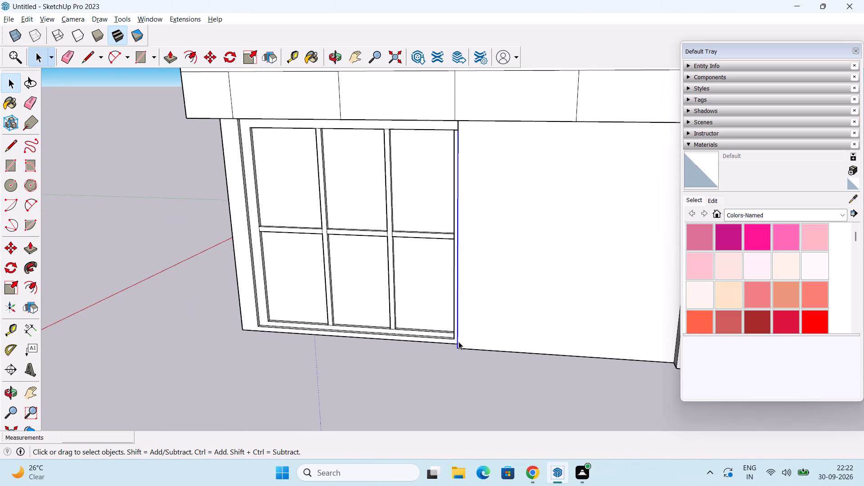
{"action": "key", "text": "m"}
{"action": "middle_click_drag", "start_coordinate": [488, 372], "coordinate": [571, 379]}
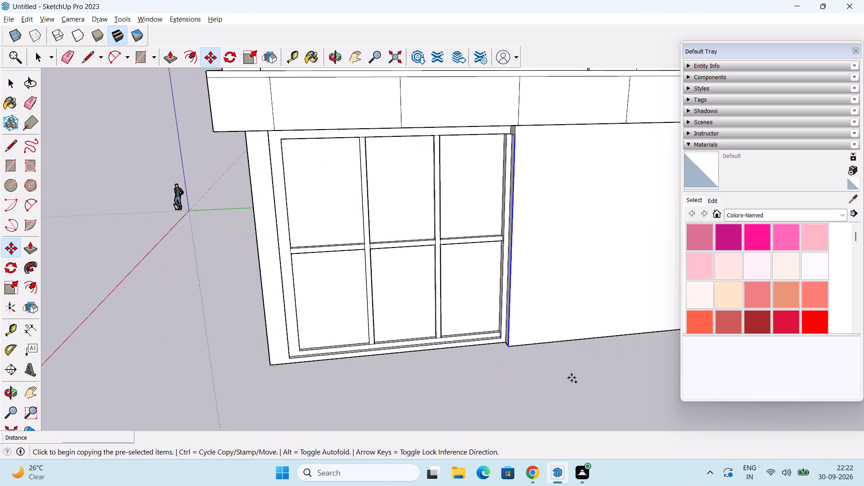
{"action": "middle_click_drag", "start_coordinate": [571, 376], "coordinate": [445, 369]}
{"action": "left_click", "coordinate": [393, 341]}
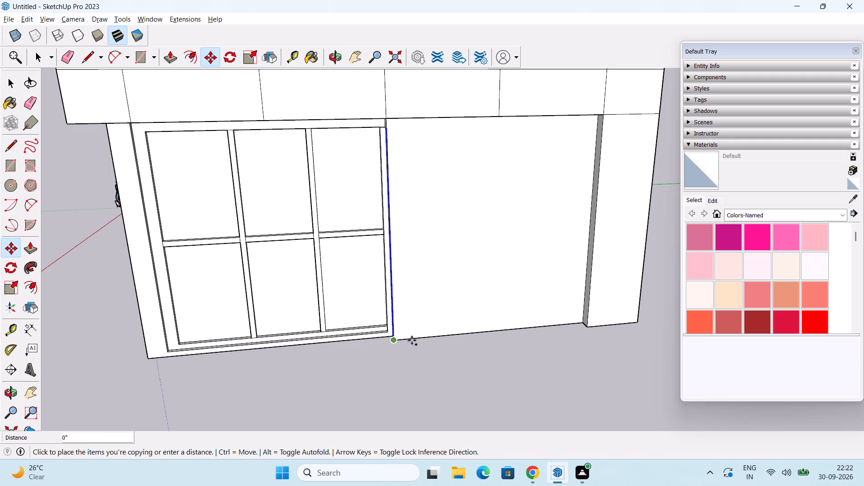
{"action": "middle_click_drag", "start_coordinate": [548, 326], "coordinate": [488, 333]}
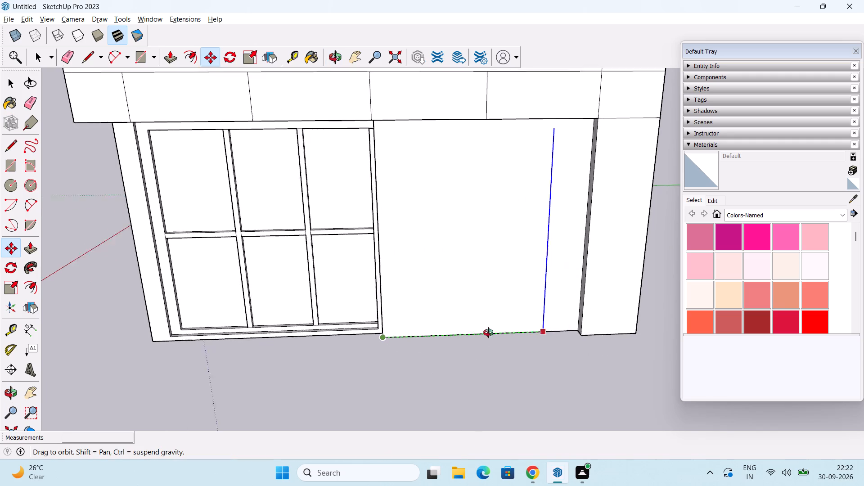
{"action": "middle_click_drag", "start_coordinate": [488, 333], "coordinate": [339, 326]}
{"action": "scroll", "coordinate": [348, 244], "scroll_direction": "up", "scroll_amount": 6}
{"action": "scroll", "coordinate": [349, 243], "scroll_direction": "down", "scroll_amount": 4}
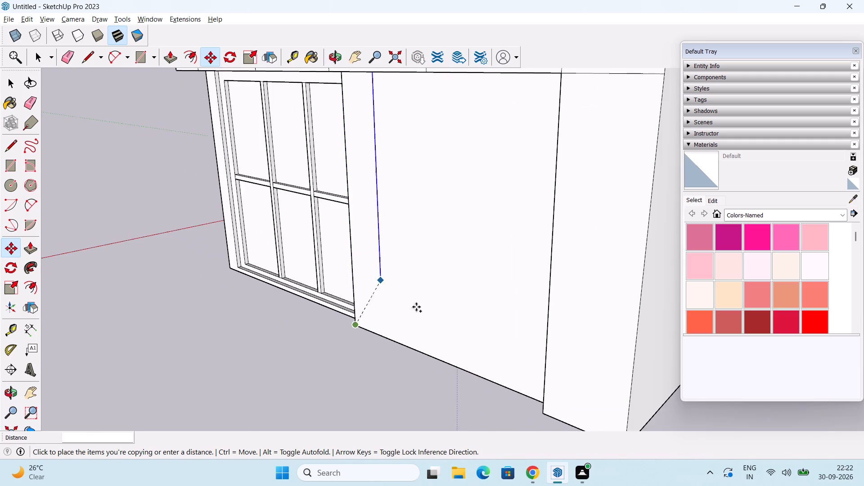
{"action": "scroll", "coordinate": [464, 355], "scroll_direction": "down", "scroll_amount": 2}
{"action": "middle_click_drag", "start_coordinate": [468, 362], "coordinate": [600, 308]}
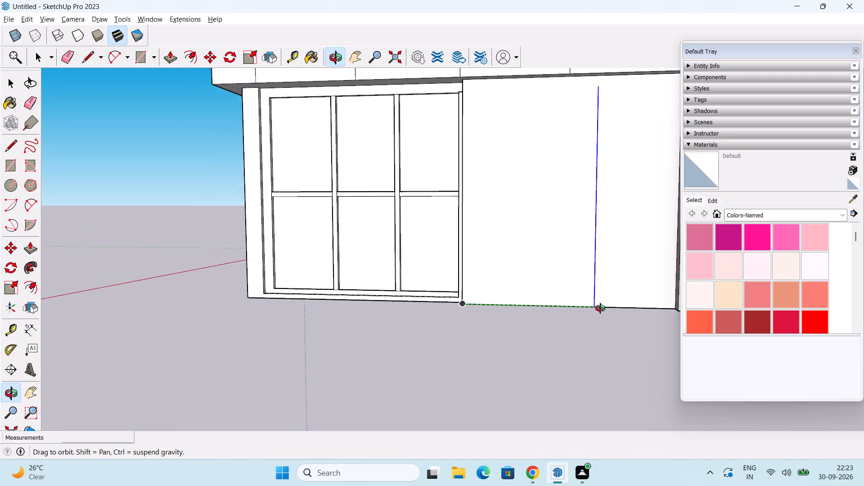
{"action": "middle_click_drag", "start_coordinate": [600, 308], "coordinate": [628, 301]}
{"action": "scroll", "coordinate": [628, 301], "scroll_direction": "down", "scroll_amount": 1}
{"action": "middle_click_drag", "start_coordinate": [625, 300], "coordinate": [495, 320], "text": "shift"}
{"action": "middle_click_drag", "start_coordinate": [544, 337], "coordinate": [627, 335]}
{"action": "scroll", "coordinate": [612, 329], "scroll_direction": "up", "scroll_amount": 3}
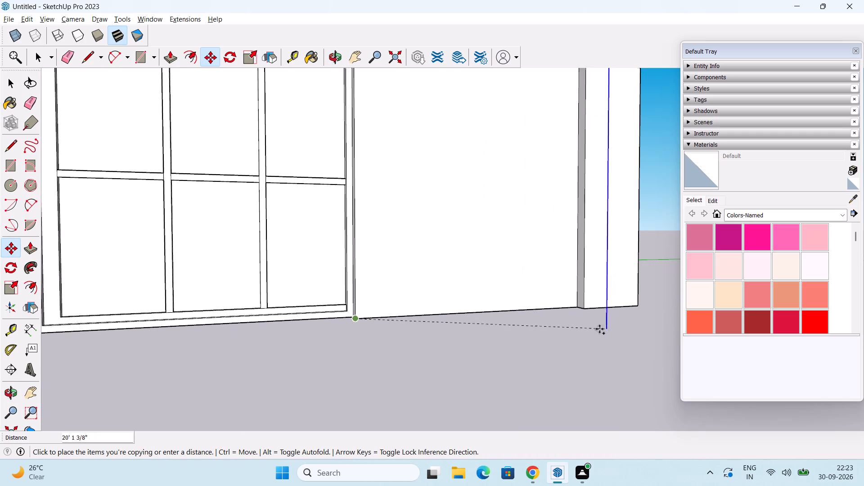
{"action": "left_click", "coordinate": [575, 308]}
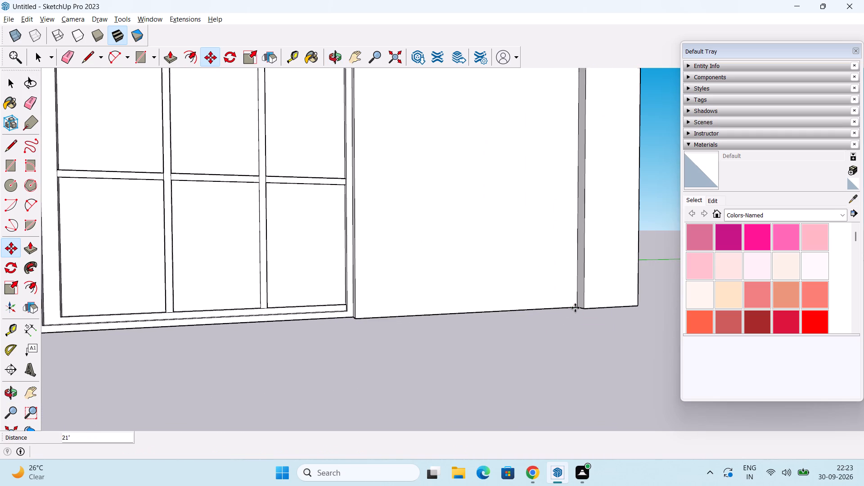
{"action": "key", "text": "slash"}
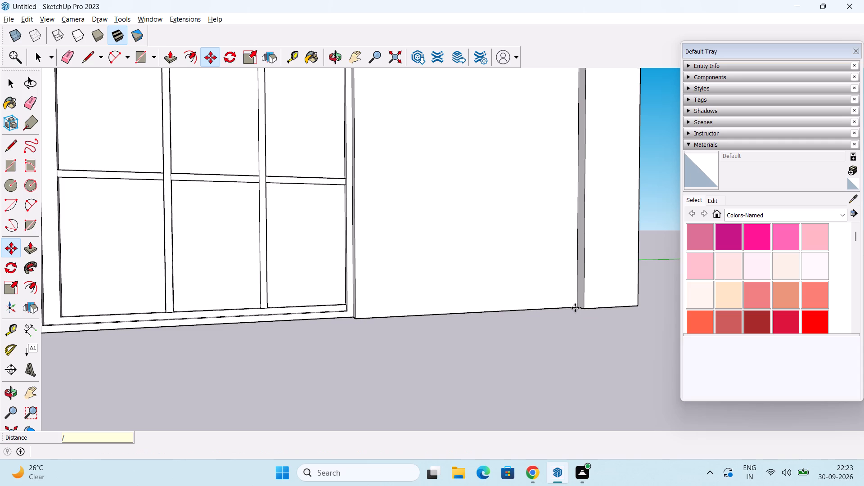
{"action": "key", "text": "3"}
{"action": "key", "text": "Return"}
{"action": "key", "text": "space"}
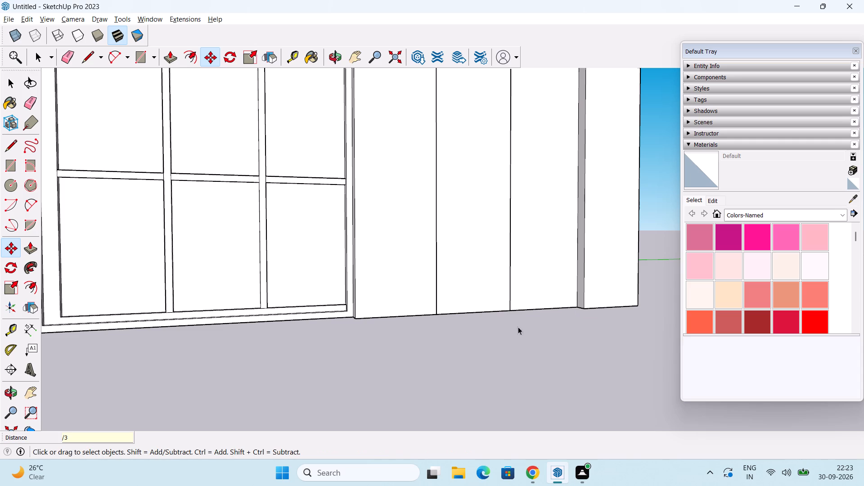
Copy the bottom edge of the panel strip beside the window up to its top, about 22' 8", with /3 spacing for three rows.
{"action": "left_click", "coordinate": [421, 314]}
{"action": "left_click", "coordinate": [421, 315]}
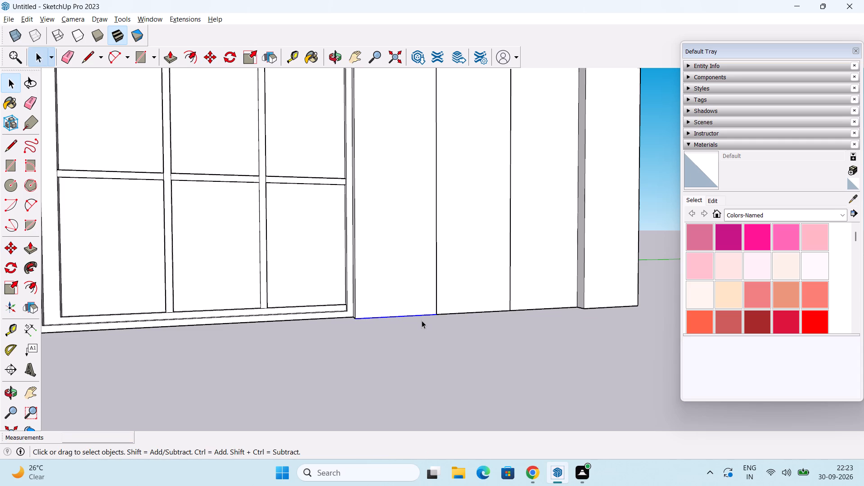
{"action": "key", "text": "m"}
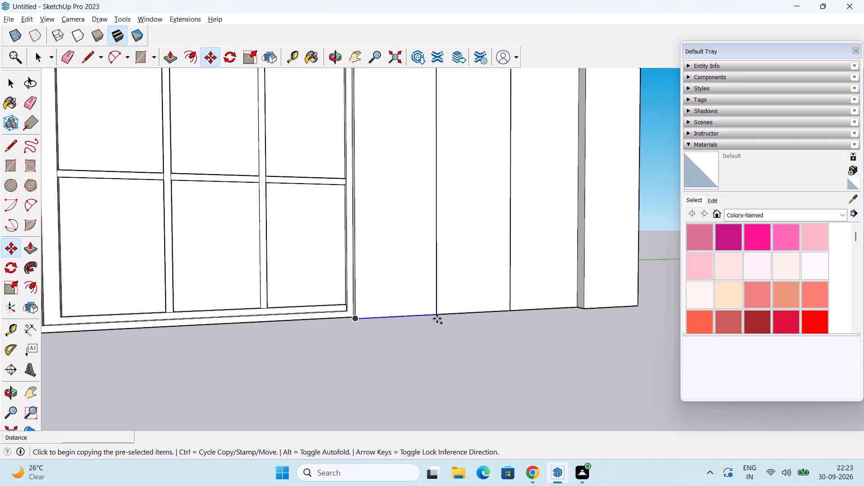
{"action": "left_click", "coordinate": [437, 313]}
{"action": "scroll", "coordinate": [426, 178], "scroll_direction": "down", "scroll_amount": 2}
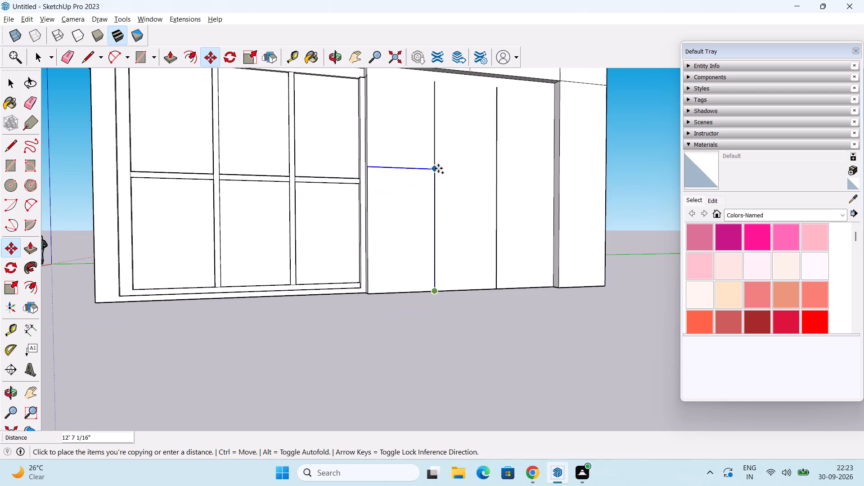
{"action": "middle_click_drag", "start_coordinate": [438, 167], "coordinate": [430, 329], "text": "shift"}
{"action": "middle_click_drag", "start_coordinate": [431, 331], "coordinate": [443, 223]}
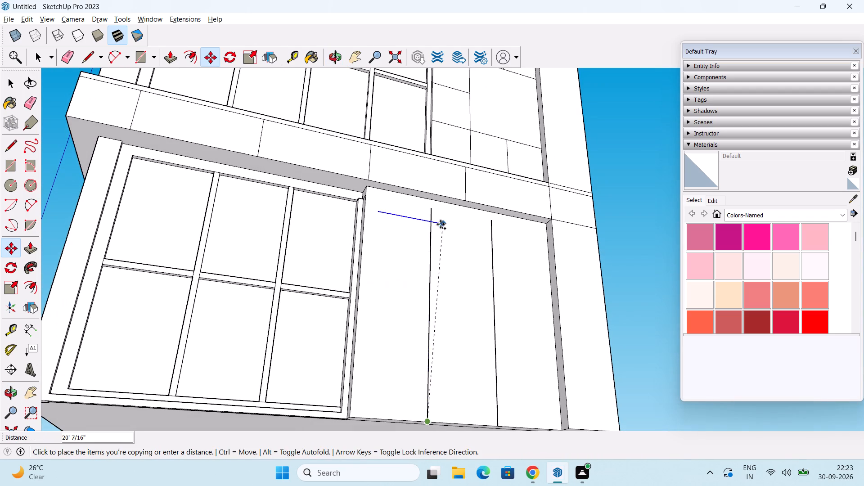
{"action": "left_click", "coordinate": [430, 200]}
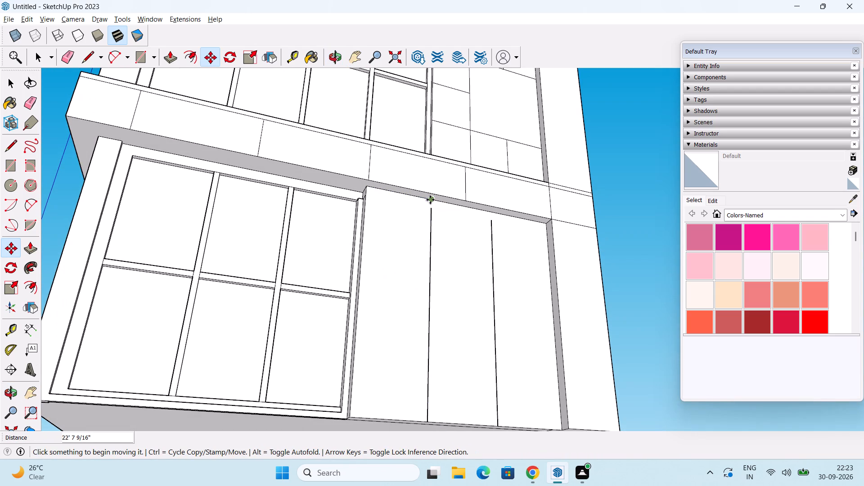
{"action": "type", "text": "/3"}
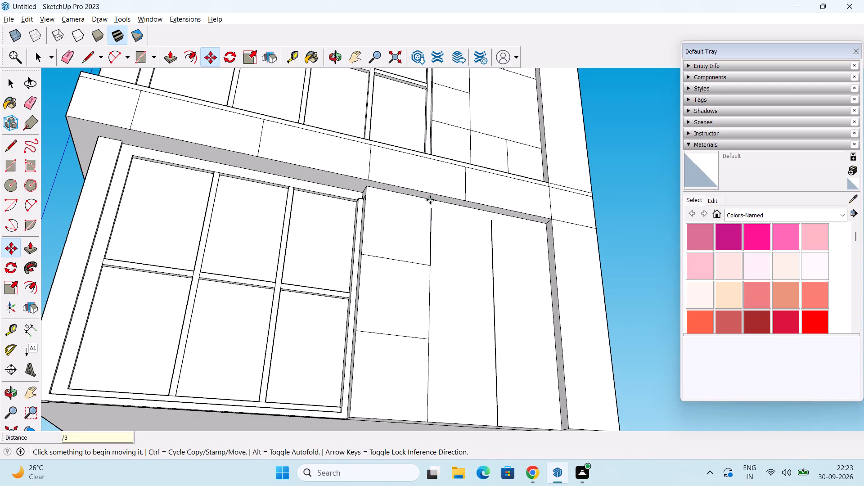
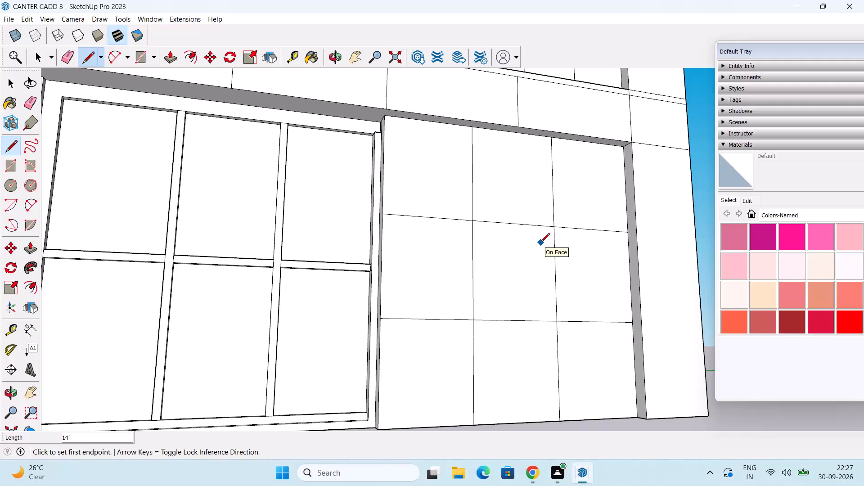
Erase the short stray edge at the top of the pier beside the large ground-floor side window.
{"action": "key", "text": "space"}
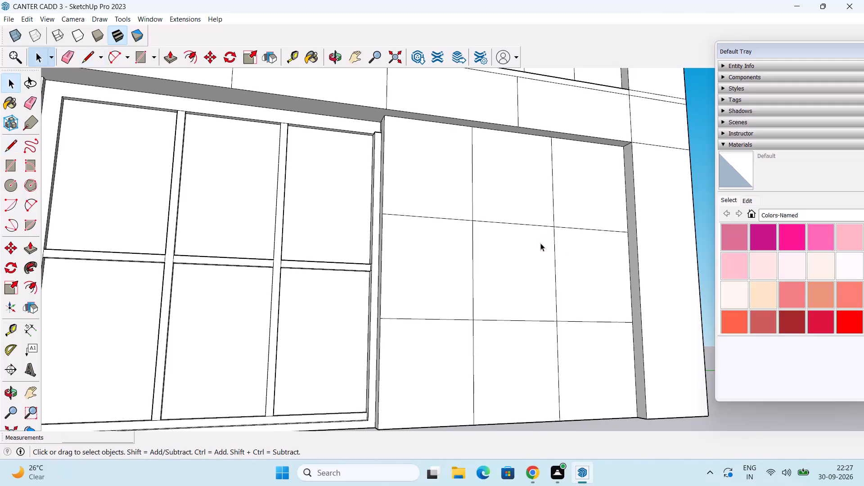
{"action": "scroll", "coordinate": [540, 243], "scroll_direction": "down", "scroll_amount": 1}
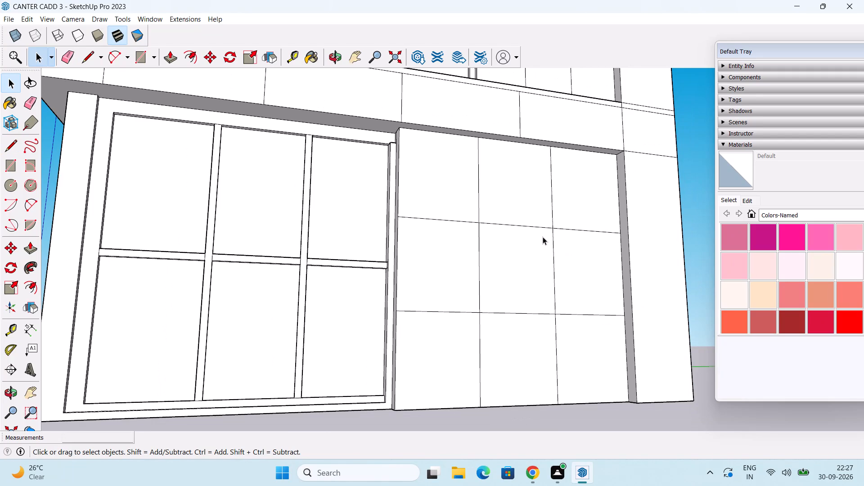
{"action": "scroll", "coordinate": [522, 319], "scroll_direction": "down", "scroll_amount": 2}
{"action": "middle_click_drag", "start_coordinate": [521, 318], "coordinate": [505, 315]}
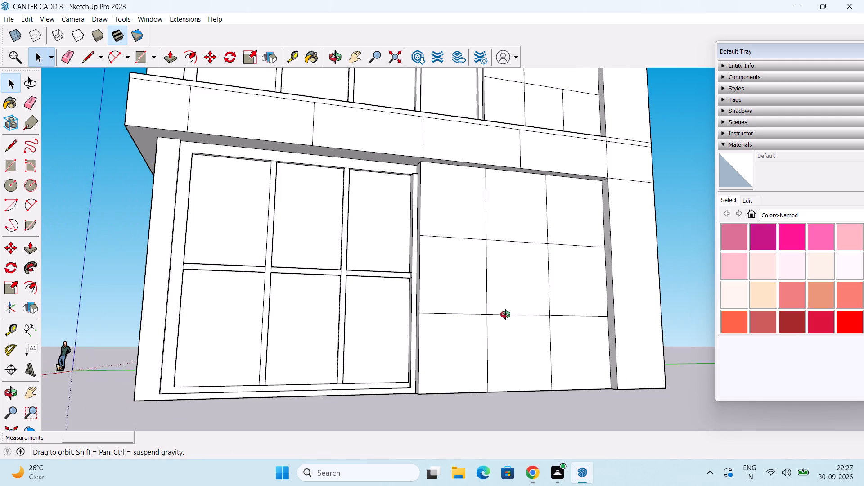
{"action": "middle_click_drag", "start_coordinate": [505, 315], "coordinate": [632, 348]}
{"action": "scroll", "coordinate": [632, 348], "scroll_direction": "down", "scroll_amount": 2}
{"action": "middle_click_drag", "start_coordinate": [632, 348], "coordinate": [574, 342]}
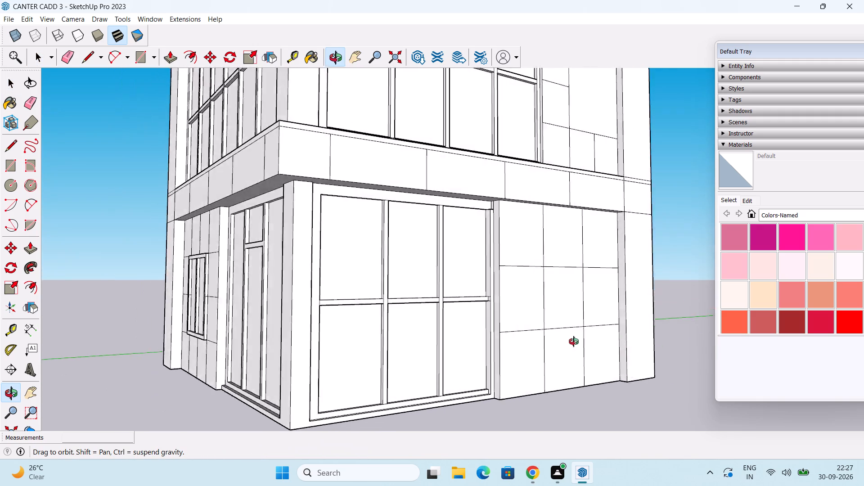
{"action": "middle_click_drag", "start_coordinate": [574, 342], "coordinate": [662, 332]}
{"action": "scroll", "coordinate": [316, 162], "scroll_direction": "up", "scroll_amount": 7}
{"action": "scroll", "coordinate": [487, 196], "scroll_direction": "up", "scroll_amount": 2}
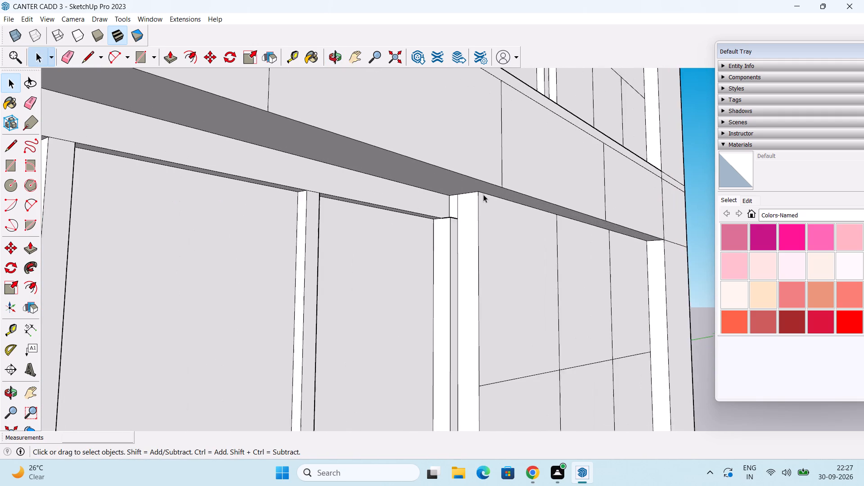
{"action": "scroll", "coordinate": [483, 194], "scroll_direction": "up", "scroll_amount": 5}
{"action": "middle_click_drag", "start_coordinate": [474, 211], "coordinate": [445, 211]}
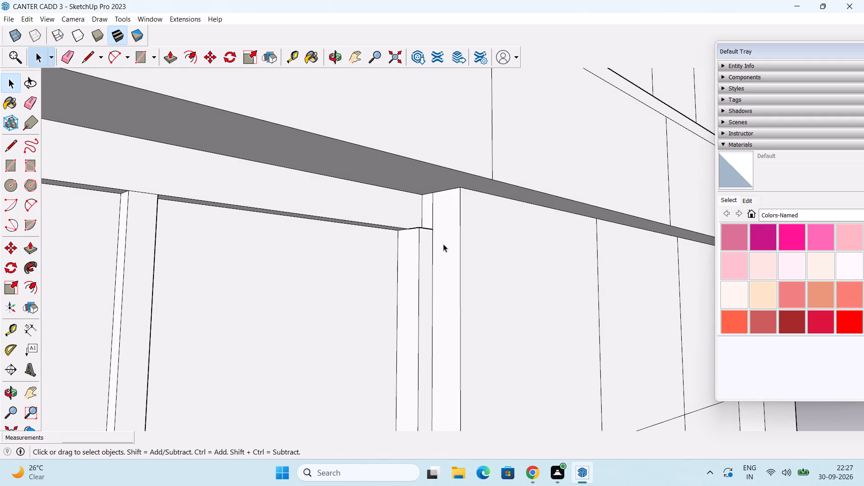
{"action": "key", "text": "e"}
{"action": "left_click", "coordinate": [433, 206]}
{"action": "scroll", "coordinate": [433, 206], "scroll_direction": "down", "scroll_amount": 8}
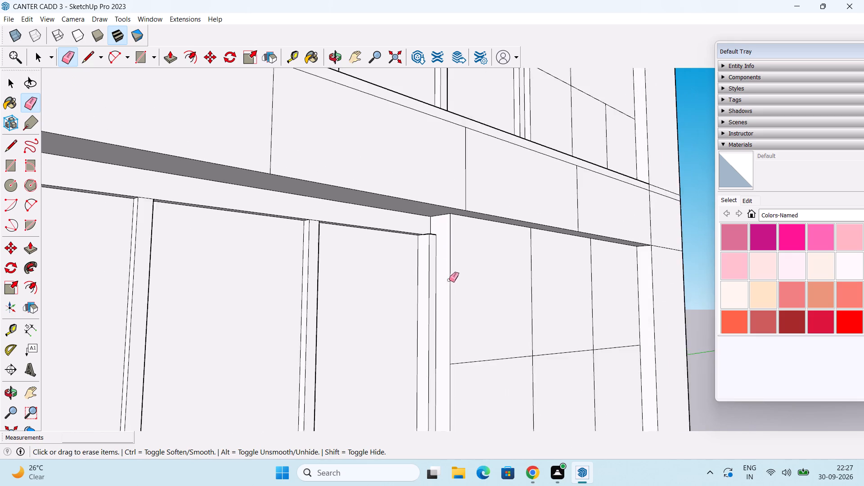
{"action": "scroll", "coordinate": [449, 280], "scroll_direction": "down", "scroll_amount": 6}
{"action": "key", "text": "space"}
Offset the outline of the middle panel in the ground-floor three-by-three wall grid inward by 6".
{"action": "scroll", "coordinate": [517, 343], "scroll_direction": "down", "scroll_amount": 4}
{"action": "scroll", "coordinate": [446, 369], "scroll_direction": "down", "scroll_amount": 2}
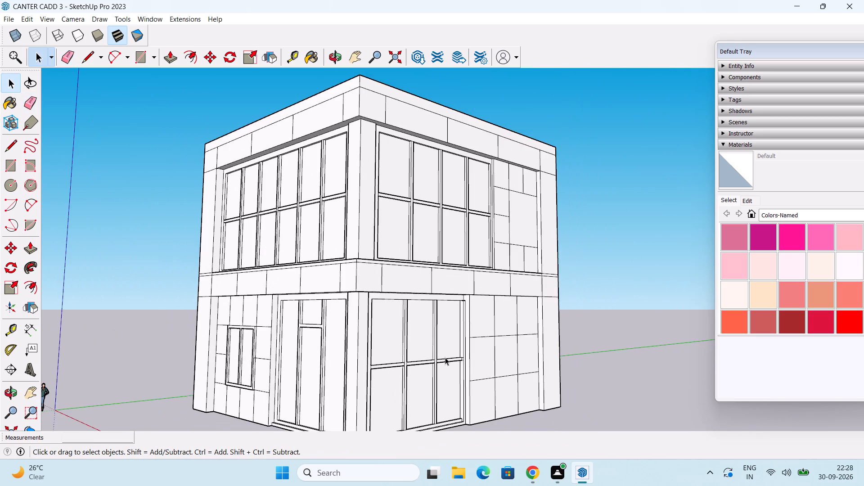
{"action": "middle_click_drag", "start_coordinate": [445, 356], "coordinate": [508, 380]}
{"action": "scroll", "coordinate": [508, 368], "scroll_direction": "down", "scroll_amount": 2}
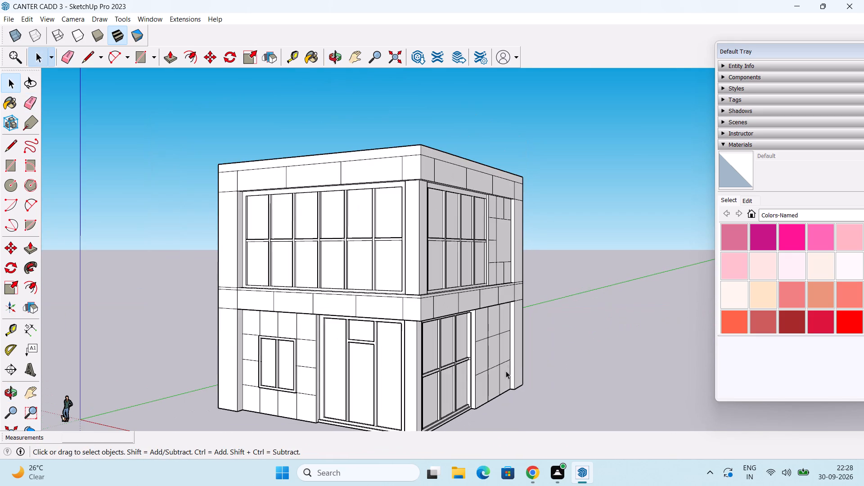
{"action": "middle_click_drag", "start_coordinate": [496, 380], "coordinate": [505, 303]}
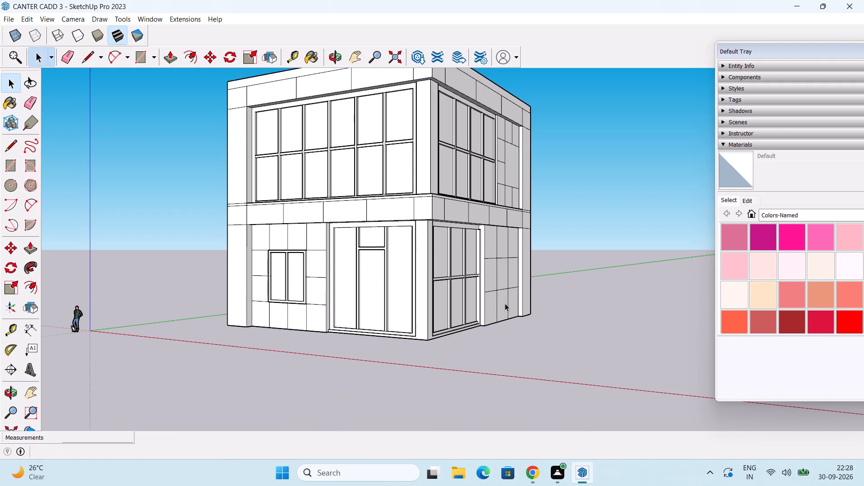
{"action": "middle_click_drag", "start_coordinate": [518, 297], "coordinate": [495, 292]}
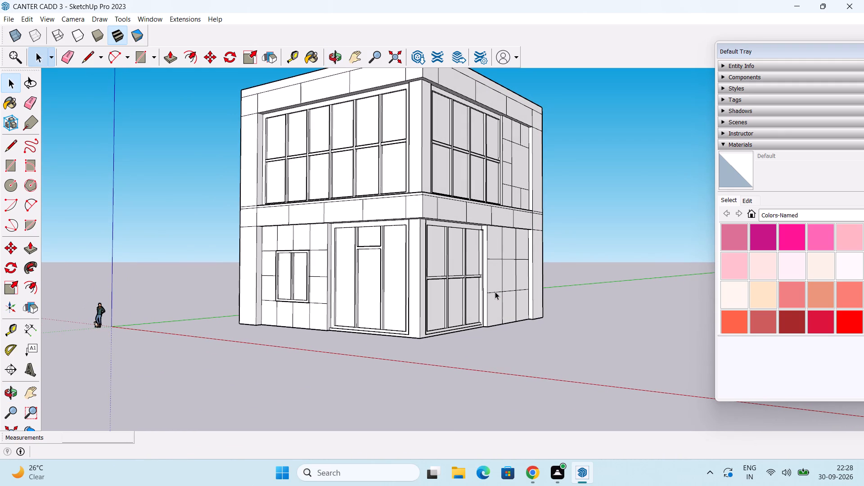
{"action": "middle_click_drag", "start_coordinate": [495, 292], "coordinate": [407, 301]}
{"action": "scroll", "coordinate": [519, 257], "scroll_direction": "up", "scroll_amount": 2}
{"action": "middle_click_drag", "start_coordinate": [519, 257], "coordinate": [379, 257]}
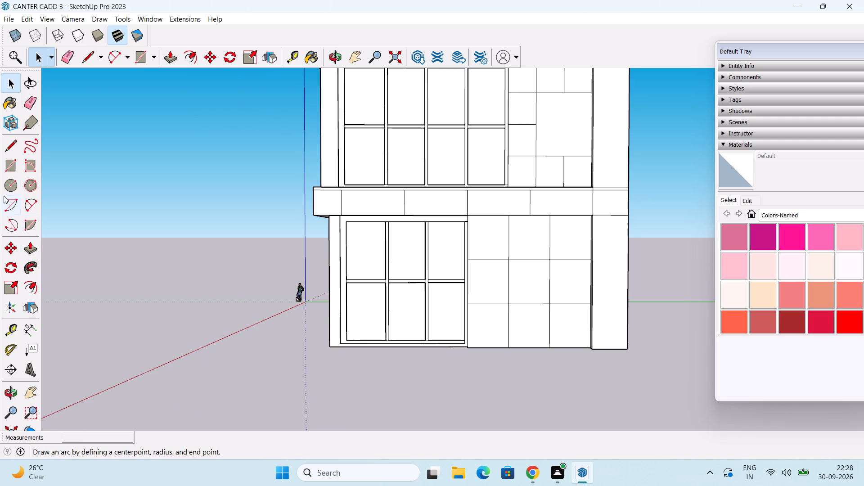
{"action": "left_click", "coordinate": [28, 291]}
{"action": "scroll", "coordinate": [542, 285], "scroll_direction": "up", "scroll_amount": 2}
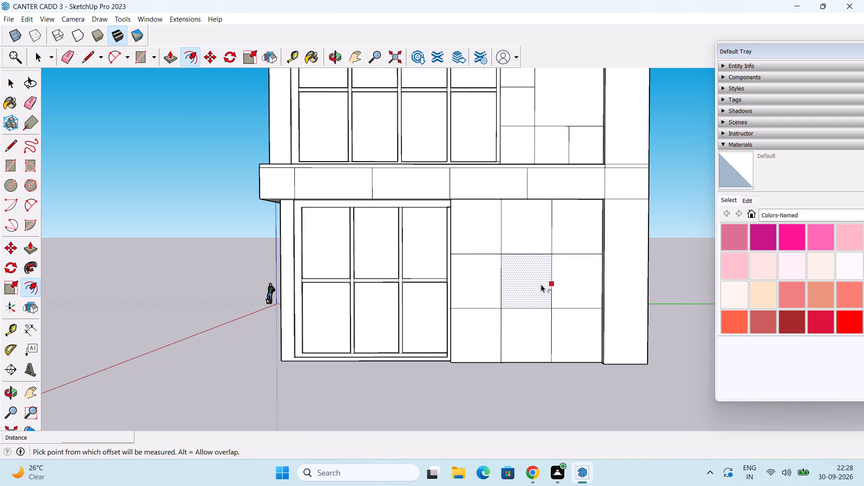
{"action": "left_click", "coordinate": [541, 284]}
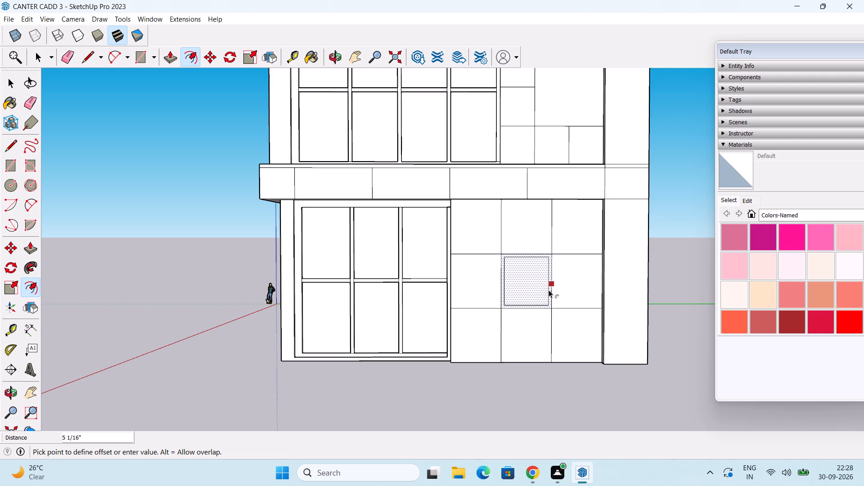
{"action": "type", "text": "6\""}
{"action": "key", "text": "Return"}
{"action": "key", "text": "space"}
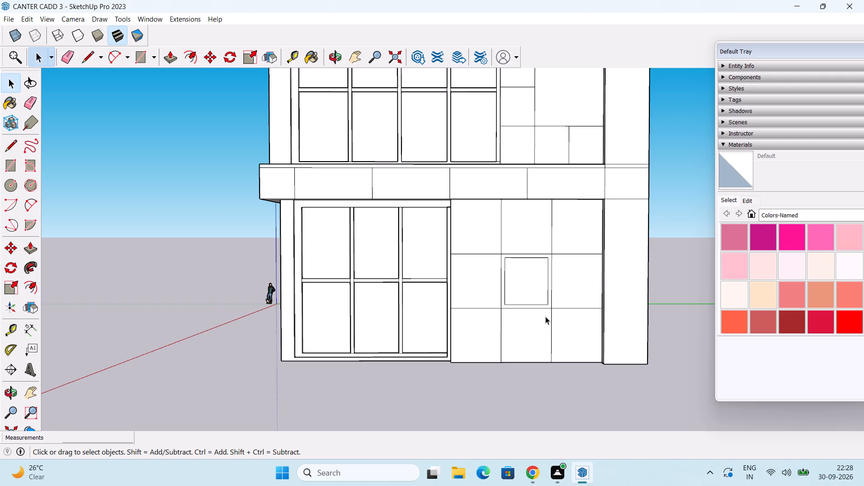
Push the inset face of the middle wall panel inward 6" to form a recess.
{"action": "middle_click_drag", "start_coordinate": [545, 316], "coordinate": [598, 342]}
{"action": "key", "text": "p"}
{"action": "left_click", "coordinate": [554, 289]}
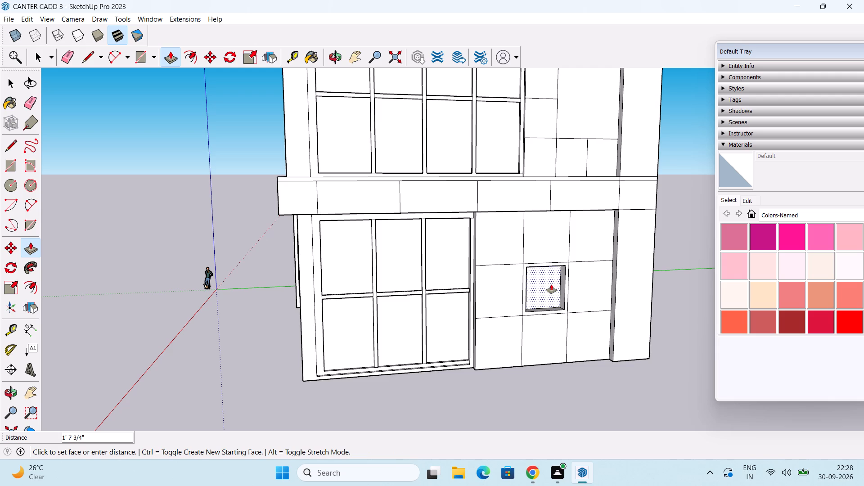
{"action": "type", "text": "3\""}
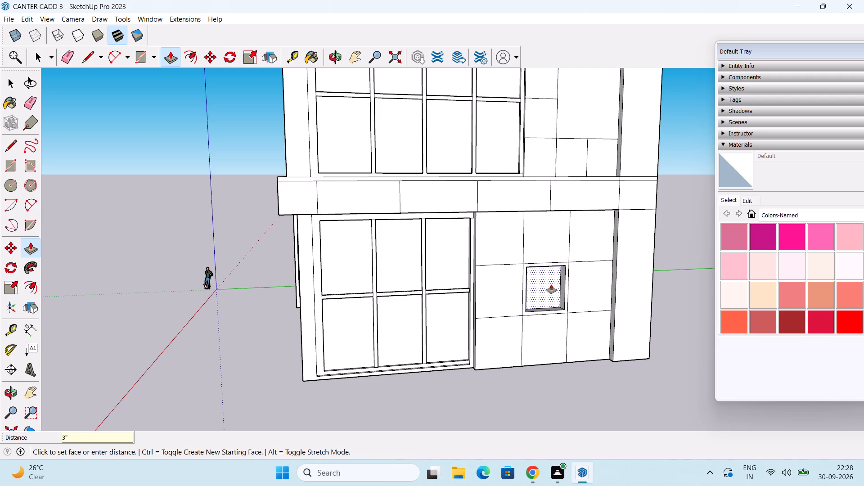
{"action": "key", "text": "BackSpace"}
{"action": "key", "text": "BackSpace"}
{"action": "key", "text": "6"}
{"action": "key", "text": "shift+quotedbl"}
{"action": "key", "text": "Return"}
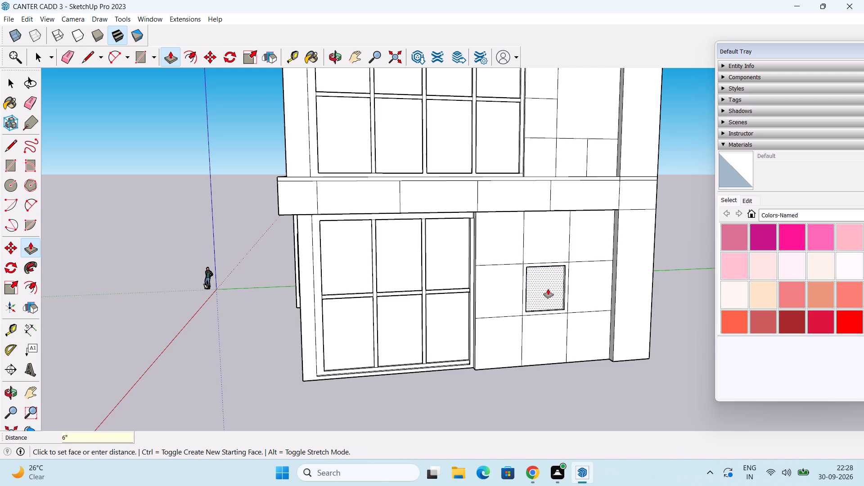
{"action": "key", "text": "space"}
Examine the new recess and both window facades from around the building's corner.
{"action": "scroll", "coordinate": [442, 319], "scroll_direction": "down", "scroll_amount": 2}
{"action": "middle_click", "coordinate": [444, 321]}
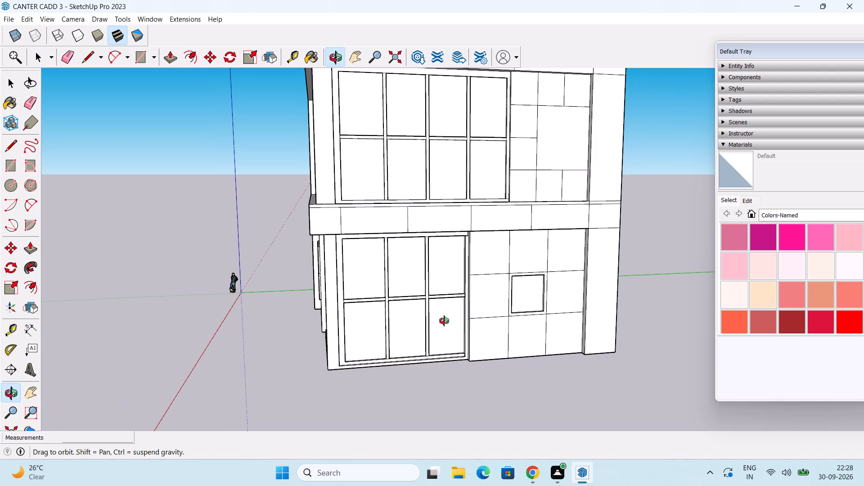
{"action": "scroll", "coordinate": [279, 308], "scroll_direction": "down", "scroll_amount": 2}
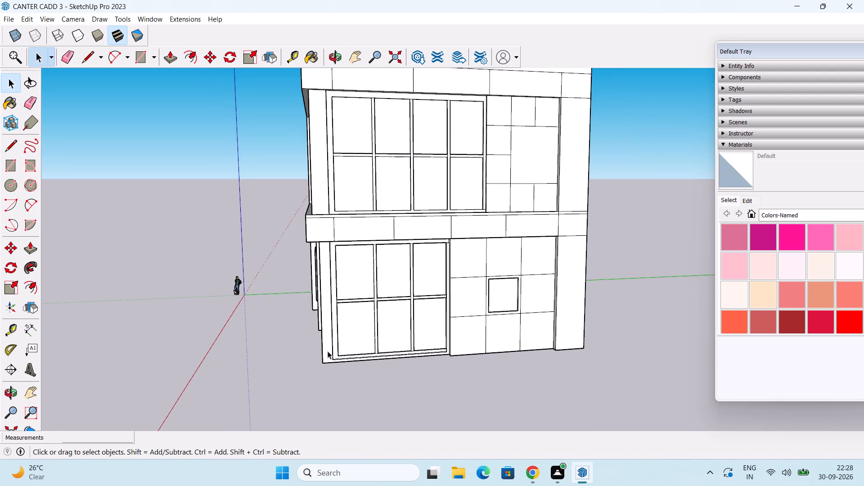
{"action": "middle_click_drag", "start_coordinate": [373, 349], "coordinate": [527, 328]}
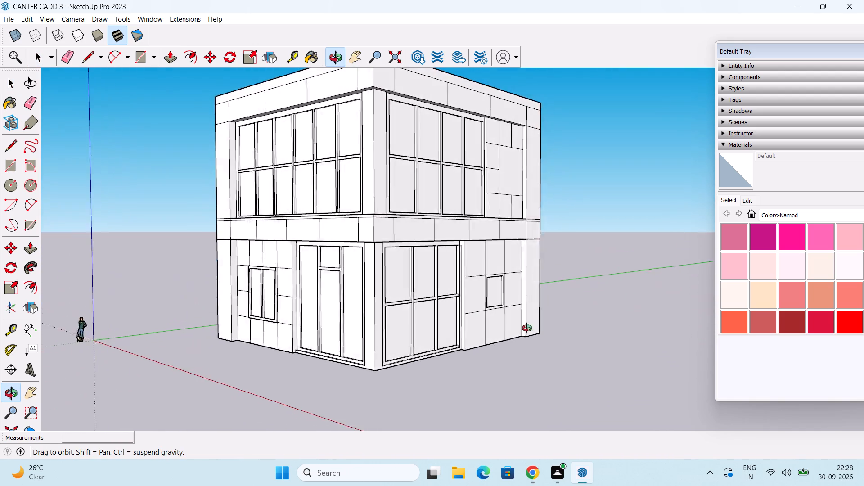
{"action": "middle_click_drag", "start_coordinate": [527, 328], "coordinate": [499, 319]}
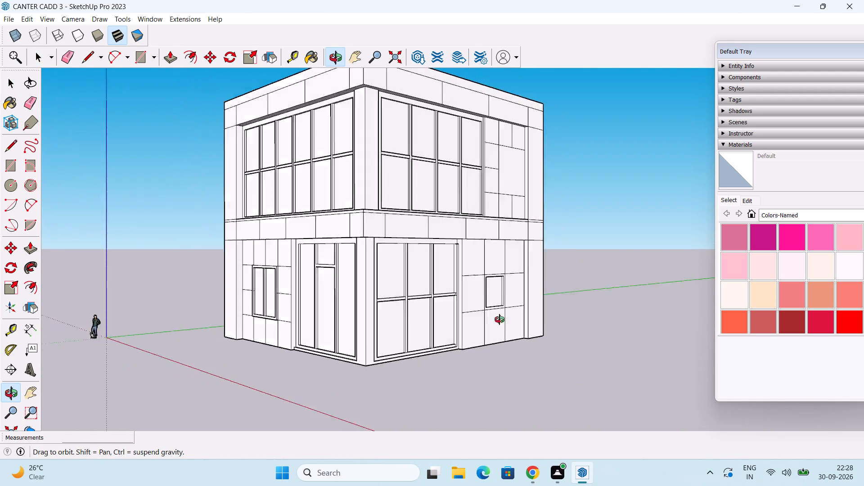
{"action": "middle_click_drag", "start_coordinate": [499, 319], "coordinate": [506, 318]}
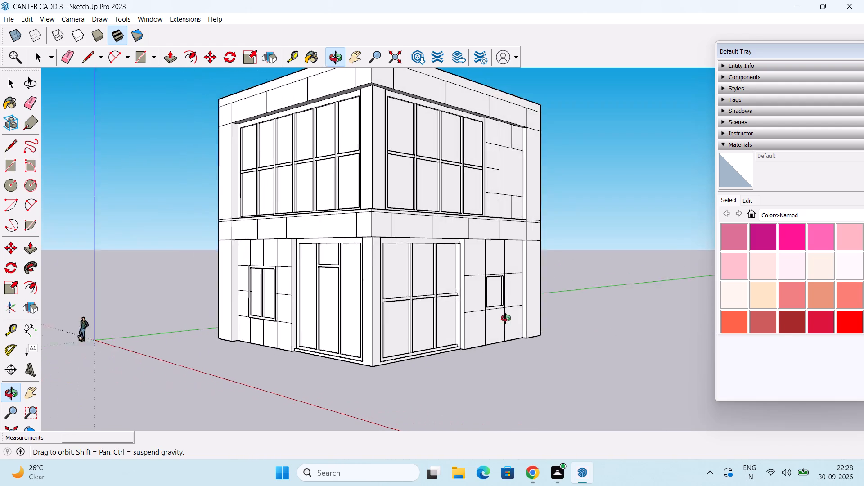
{"action": "middle_click_drag", "start_coordinate": [506, 318], "coordinate": [504, 318]}
{"action": "scroll", "coordinate": [502, 316], "scroll_direction": "down", "scroll_amount": 1}
{"action": "middle_click_drag", "start_coordinate": [502, 306], "coordinate": [500, 329]}
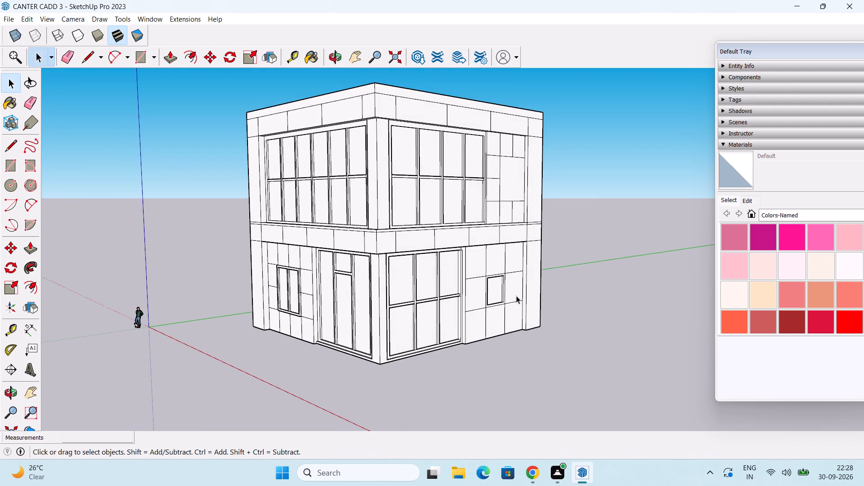
Paint the top band panel above the entrance-side upper windows, nearest the building corner, with 0135_DarkGray from Colors-Named.
{"action": "left_click", "coordinate": [808, 213]}
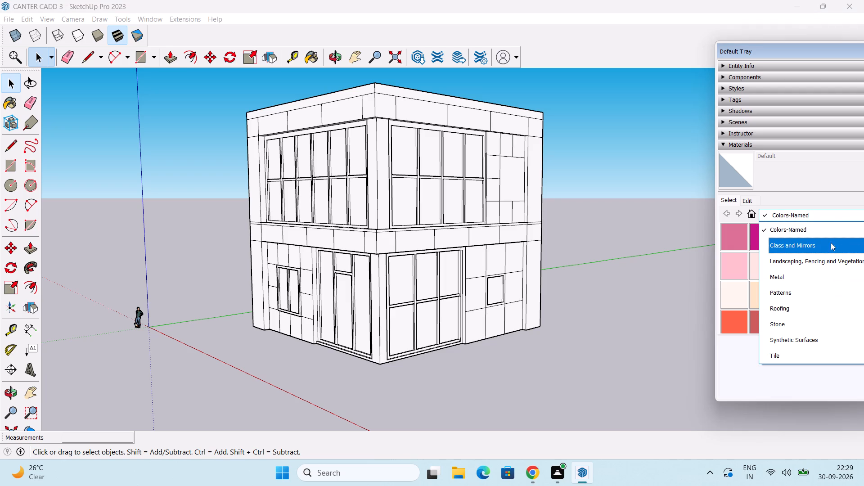
{"action": "left_click", "coordinate": [836, 232]}
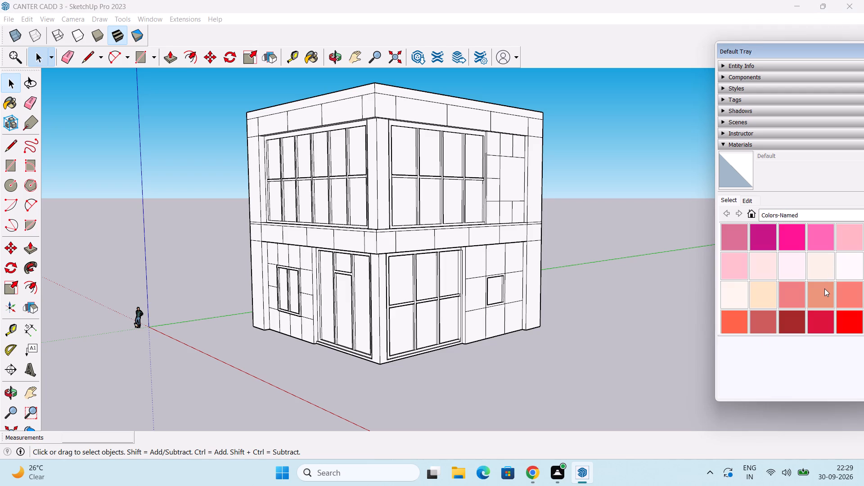
{"action": "middle_click_drag", "start_coordinate": [824, 288], "coordinate": [792, 288]}
{"action": "scroll", "coordinate": [806, 274], "scroll_direction": "down", "scroll_amount": 6}
{"action": "scroll", "coordinate": [806, 274], "scroll_direction": "up", "scroll_amount": 3}
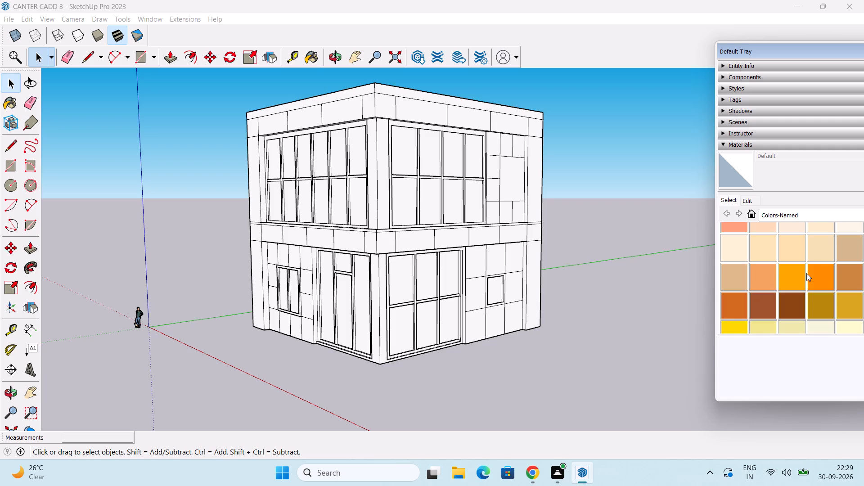
{"action": "scroll", "coordinate": [806, 273], "scroll_direction": "up", "scroll_amount": 1}
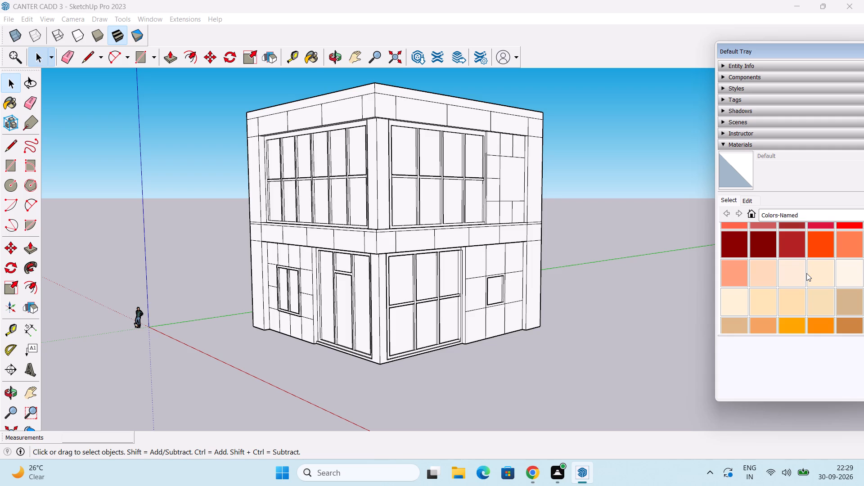
{"action": "scroll", "coordinate": [806, 273], "scroll_direction": "down", "scroll_amount": 11}
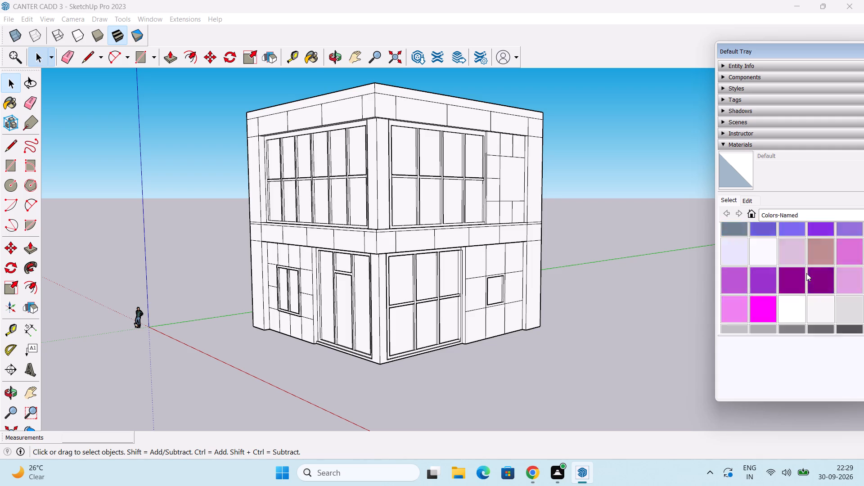
{"action": "scroll", "coordinate": [806, 273], "scroll_direction": "down", "scroll_amount": 1}
{"action": "left_click", "coordinate": [849, 233]}
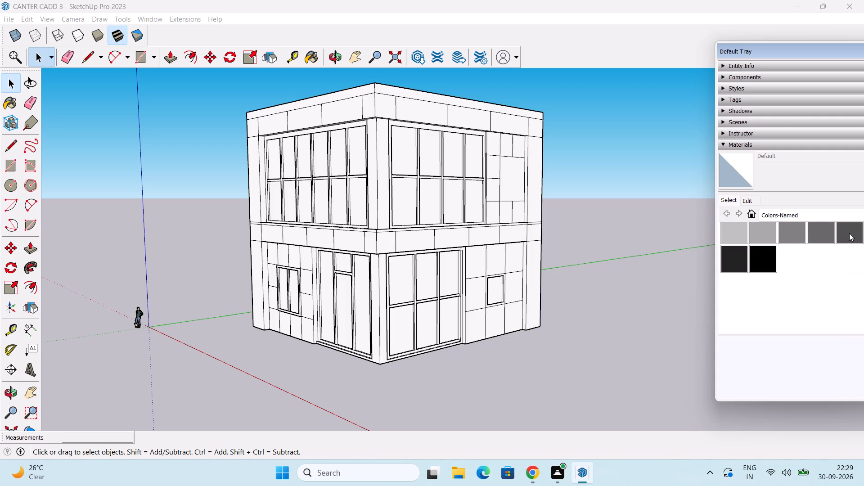
{"action": "left_click", "coordinate": [343, 109]}
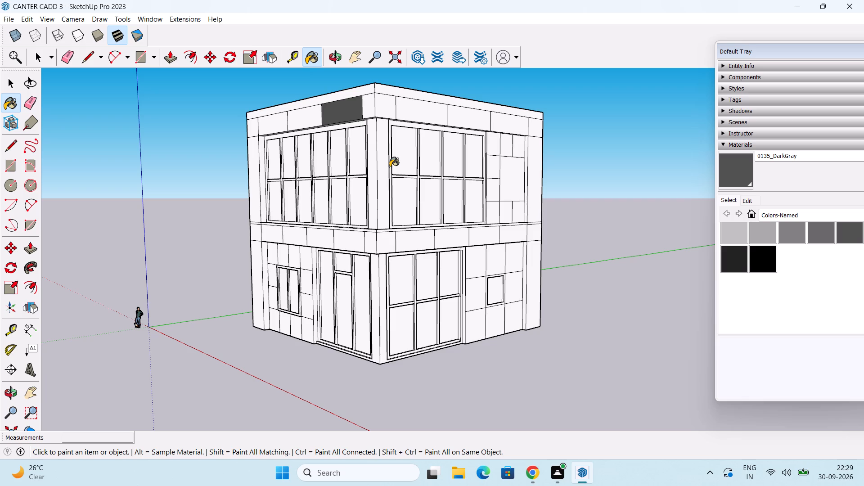
Paint the adjoining top band panel, farther from the building corner, with 0136_Charcoal.
{"action": "left_click", "coordinate": [736, 262]}
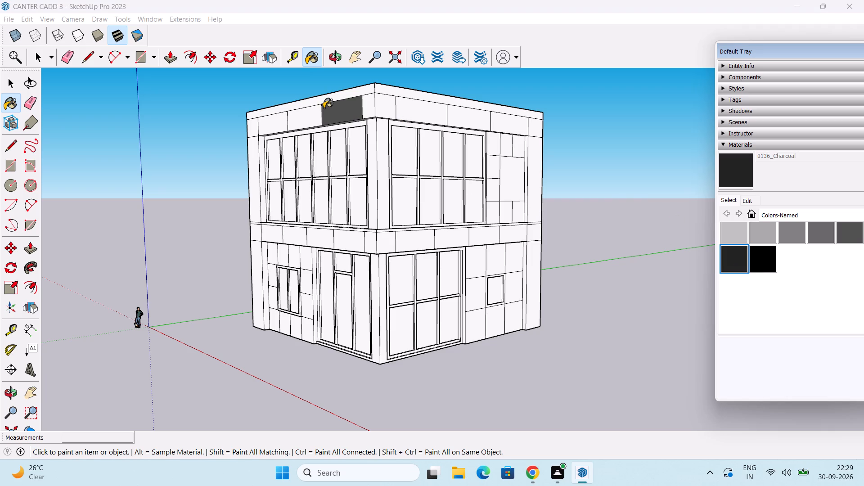
{"action": "left_click", "coordinate": [304, 119]}
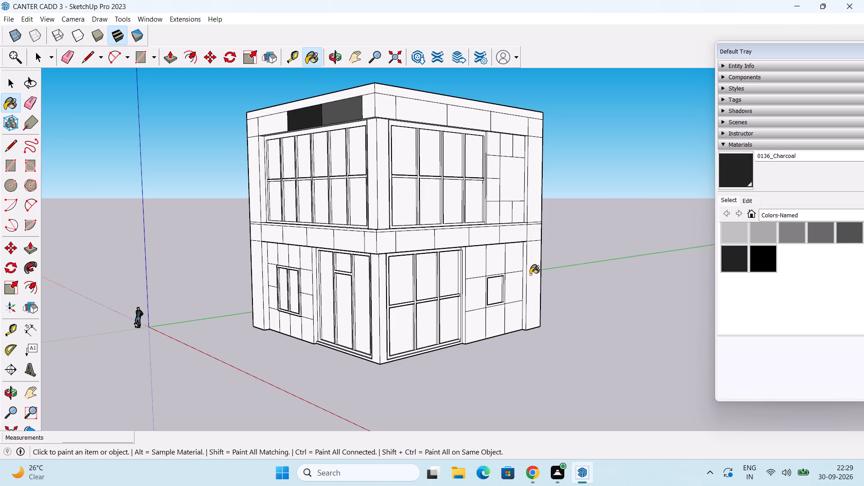
Edit the 0135_DarkGray material and lower its brightness to a darker grey.
{"action": "left_click", "coordinate": [849, 226]}
{"action": "left_click", "coordinate": [749, 200]}
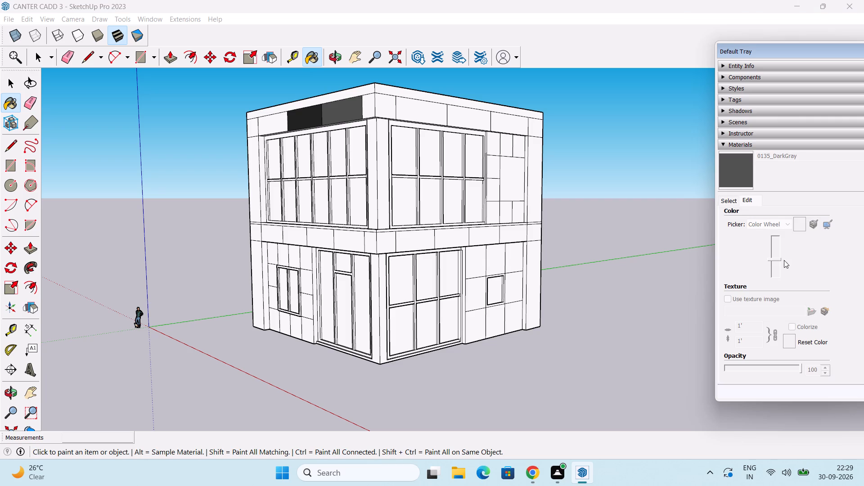
{"action": "left_click", "coordinate": [737, 162]}
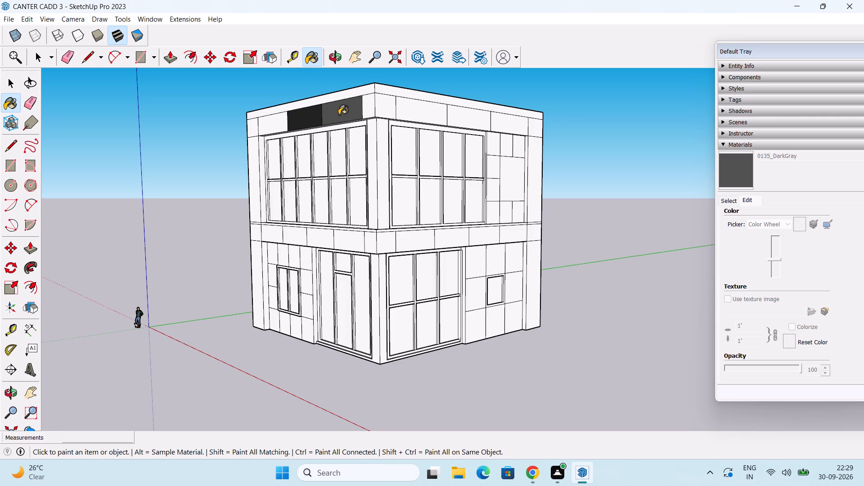
{"action": "left_click", "coordinate": [339, 114]}
{"action": "left_click", "coordinate": [776, 271]}
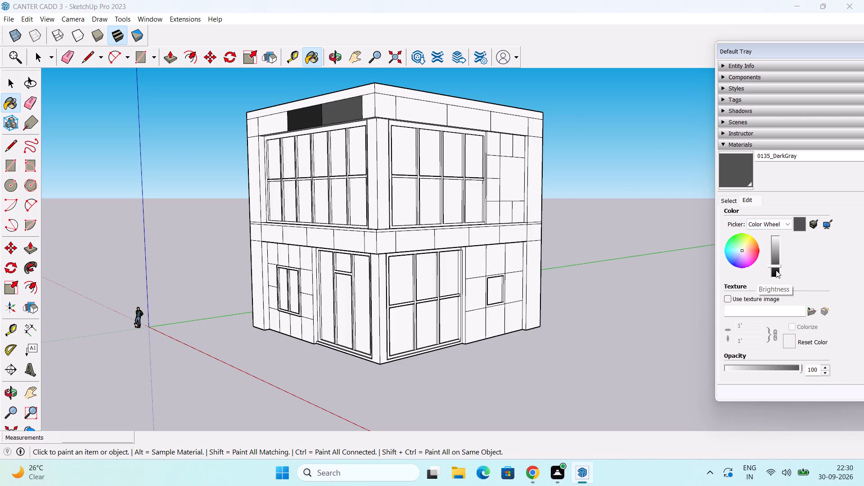
{"action": "scroll", "coordinate": [275, 125], "scroll_direction": "up", "scroll_amount": 3}
{"action": "scroll", "coordinate": [380, 127], "scroll_direction": "up", "scroll_amount": 4}
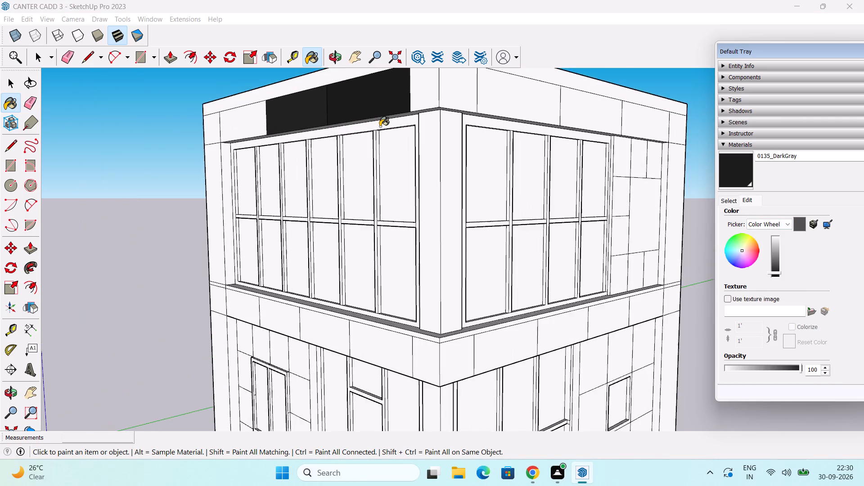
{"action": "scroll", "coordinate": [380, 126], "scroll_direction": "up", "scroll_amount": 2}
{"action": "scroll", "coordinate": [380, 126], "scroll_direction": "down", "scroll_amount": 5}
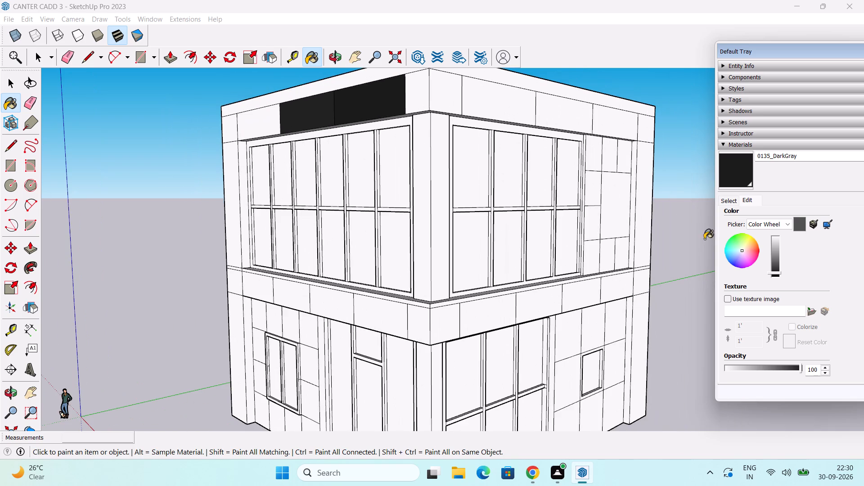
{"action": "left_click", "coordinate": [776, 265]}
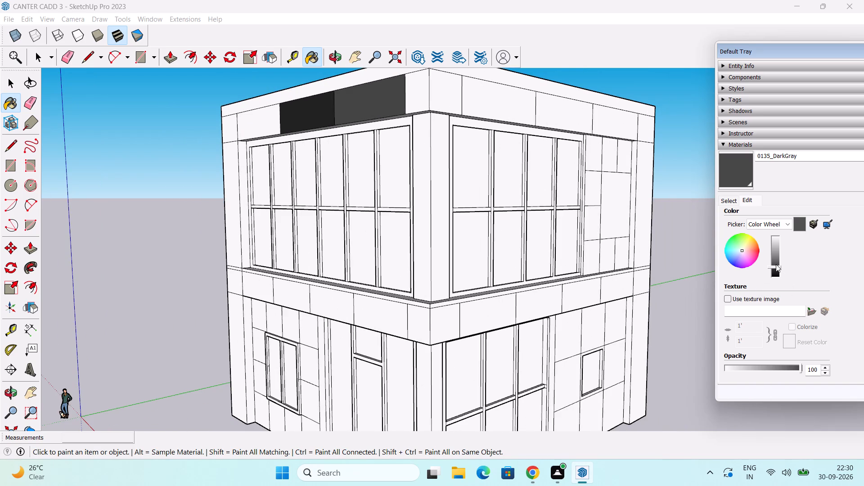
{"action": "scroll", "coordinate": [777, 267], "scroll_direction": "down", "scroll_amount": 3}
Paint the charcoal panel, the remaining entrance-side top band panels and the parapet strip above them with the darkened 0135_DarkGray.
{"action": "left_click", "coordinate": [321, 117]}
{"action": "scroll", "coordinate": [560, 199], "scroll_direction": "down", "scroll_amount": 5}
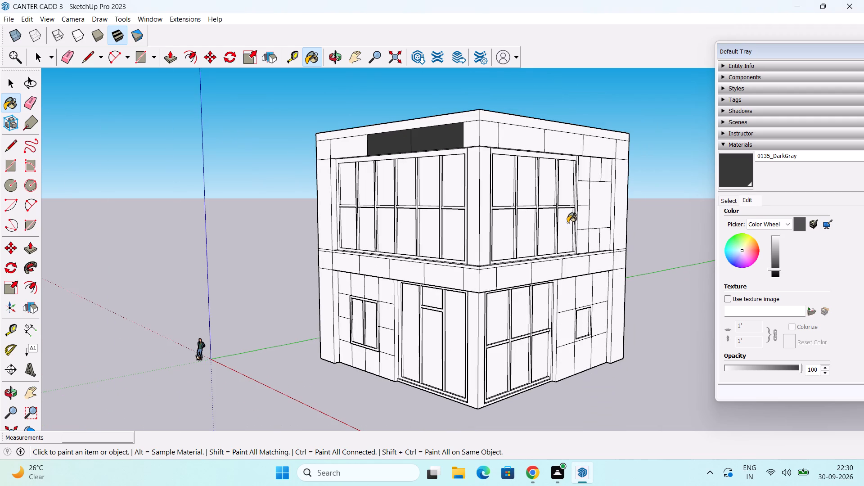
{"action": "middle_click_drag", "start_coordinate": [567, 224], "coordinate": [542, 229], "text": "shift"}
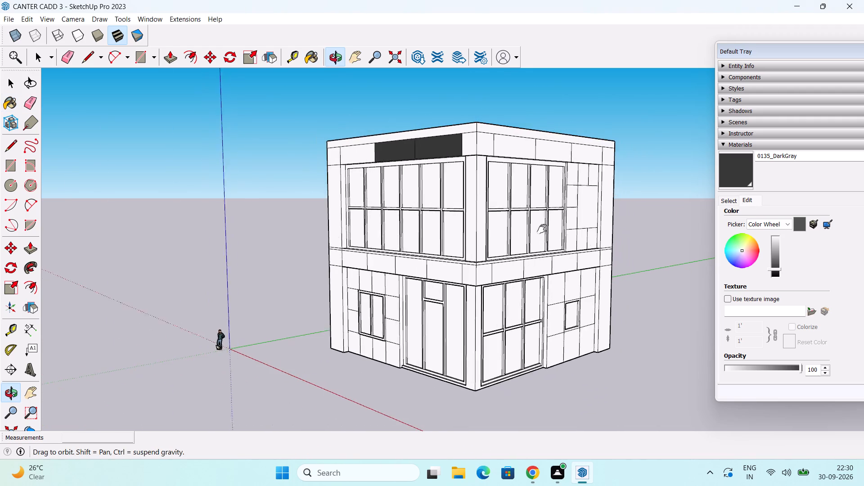
{"action": "middle_click_drag", "start_coordinate": [542, 229], "coordinate": [523, 234], "text": "shift"}
{"action": "left_click", "coordinate": [324, 166]}
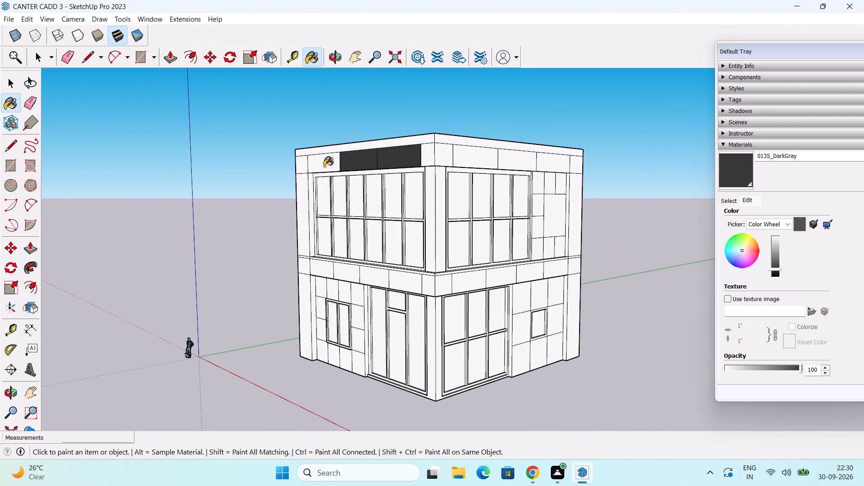
{"action": "left_click", "coordinate": [355, 146]}
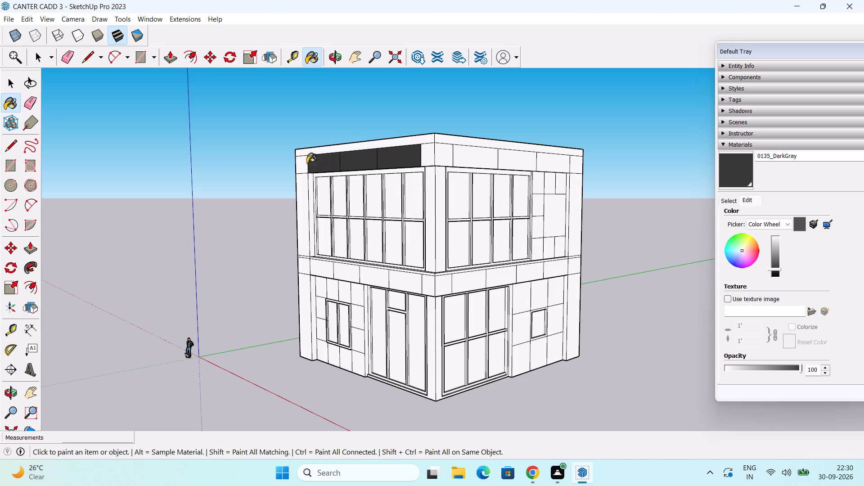
{"action": "left_click", "coordinate": [298, 167]}
{"action": "left_click", "coordinate": [429, 162]}
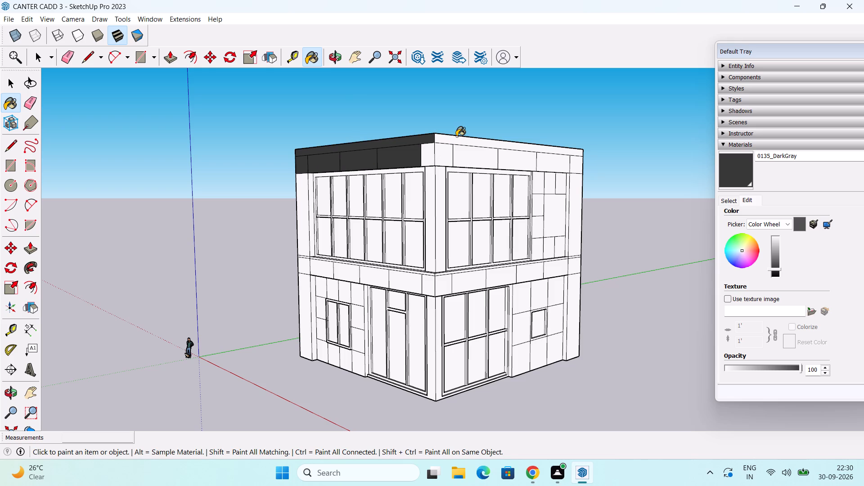
Paint the parapet strip and all top band panels on the adjoining facade, around the building's corner, with 0135_DarkGray.
{"action": "left_click", "coordinate": [452, 140]}
{"action": "left_click", "coordinate": [444, 152]}
{"action": "left_click", "coordinate": [470, 156]}
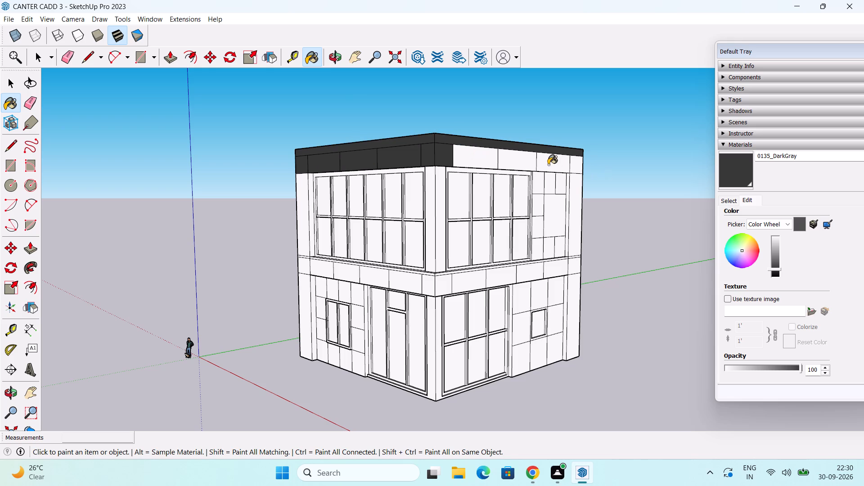
{"action": "left_click", "coordinate": [528, 164]}
{"action": "left_click", "coordinate": [559, 162]}
{"action": "left_click", "coordinate": [572, 166]}
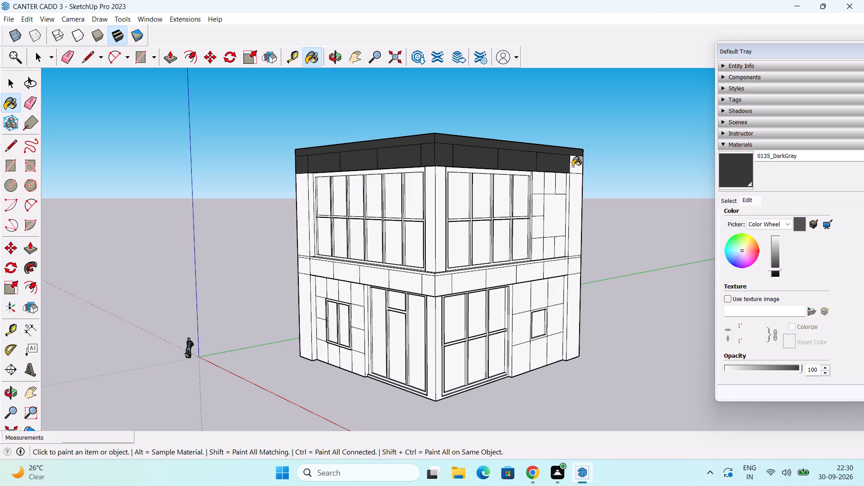
Fine-tune the brightness of 0135_DarkGray to a slightly deeper charcoal grey.
{"action": "scroll", "coordinate": [544, 292], "scroll_direction": "up", "scroll_amount": 1}
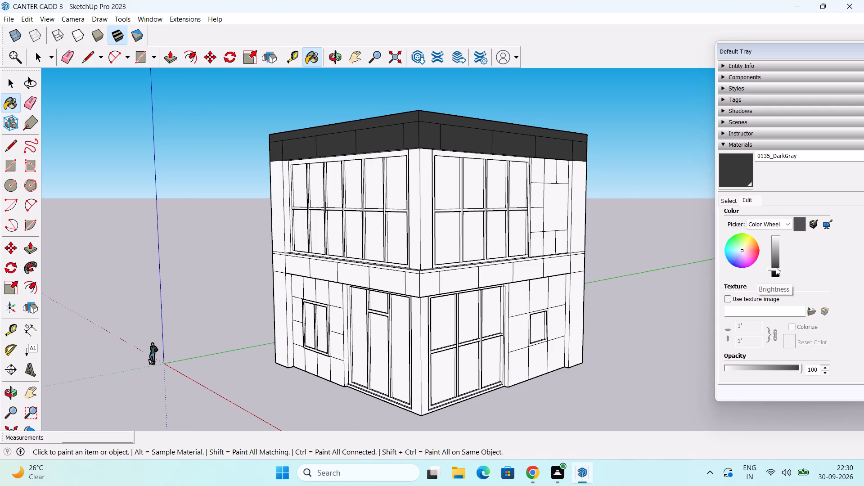
{"action": "scroll", "coordinate": [776, 267], "scroll_direction": "down", "scroll_amount": 7}
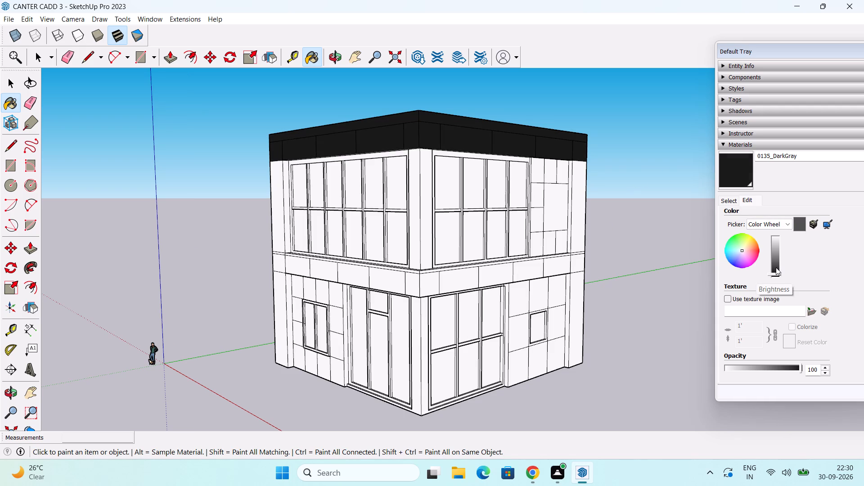
{"action": "scroll", "coordinate": [778, 278], "scroll_direction": "down", "scroll_amount": 4}
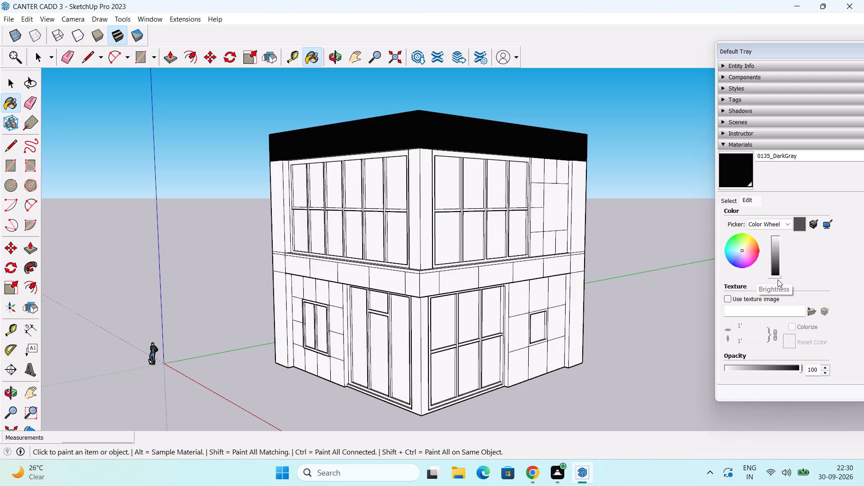
{"action": "scroll", "coordinate": [778, 279], "scroll_direction": "up", "scroll_amount": 7}
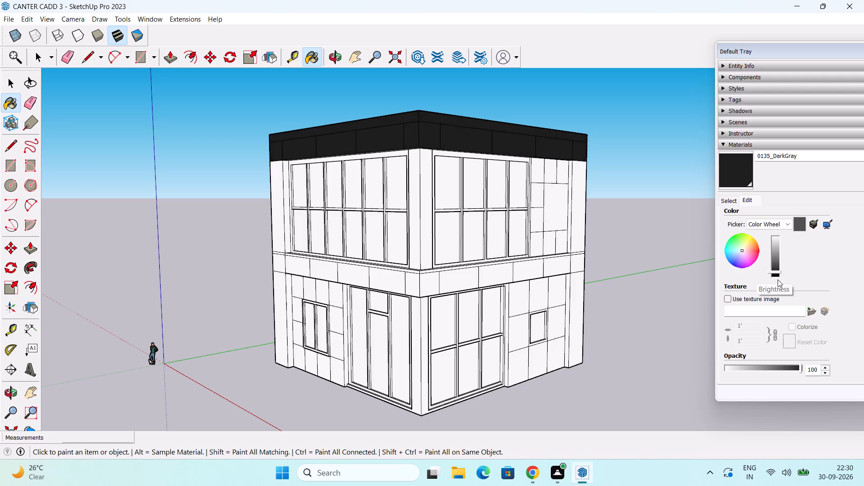
{"action": "scroll", "coordinate": [778, 279], "scroll_direction": "up", "scroll_amount": 4}
{"action": "scroll", "coordinate": [778, 279], "scroll_direction": "down", "scroll_amount": 1}
Paint the upper-floor end wall strip, its inner return and the outer frame of the entrance-side upper windows with 0135_DarkGray.
{"action": "left_click", "coordinate": [276, 193]}
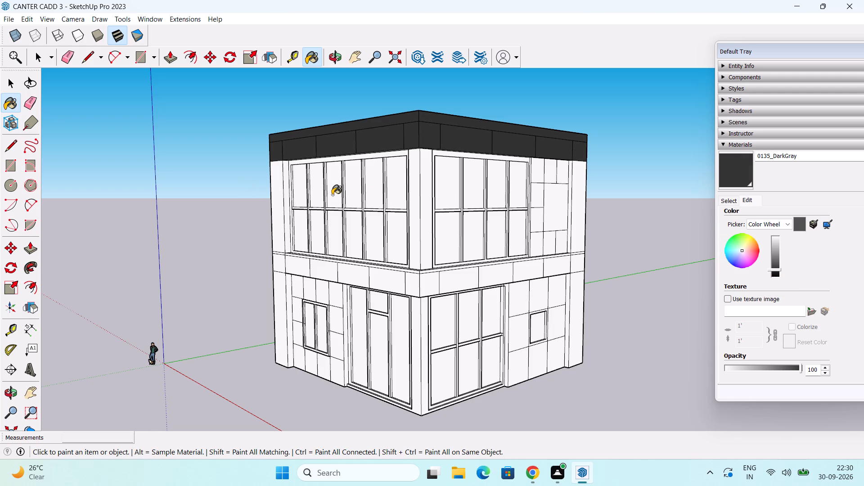
{"action": "scroll", "coordinate": [332, 195], "scroll_direction": "up", "scroll_amount": 5}
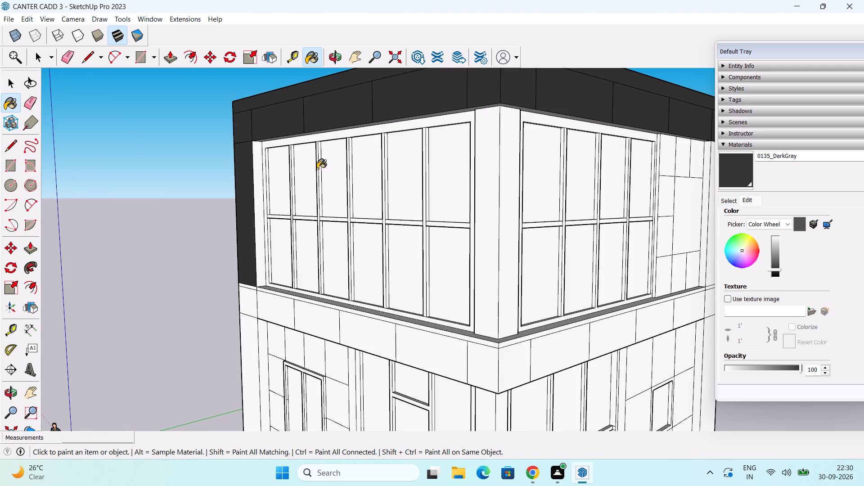
{"action": "scroll", "coordinate": [317, 169], "scroll_direction": "up", "scroll_amount": 2}
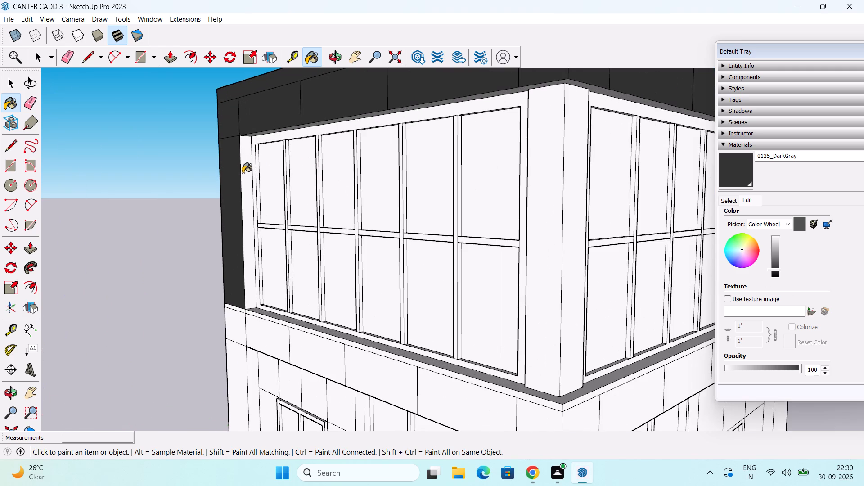
{"action": "left_click", "coordinate": [246, 175]}
{"action": "left_click", "coordinate": [286, 139]}
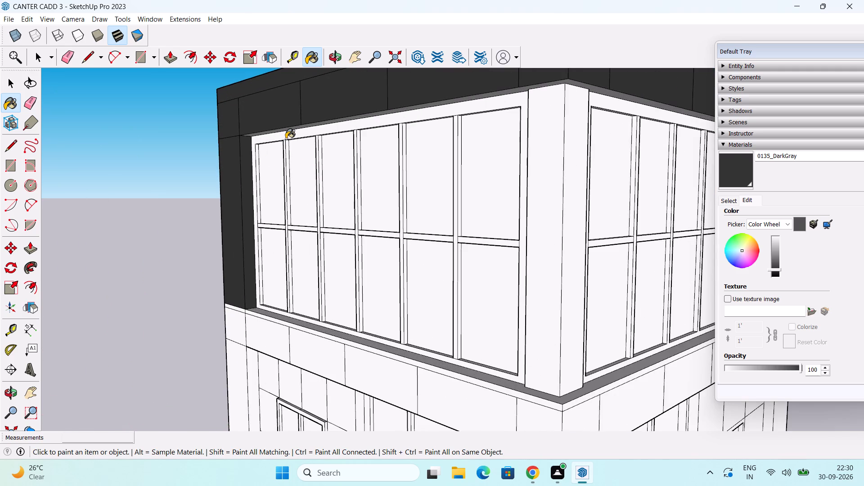
Switch to the Google Chrome window.
{"action": "key", "text": "alt+Tab"}
{"action": "key", "text": "alt+Tab"}
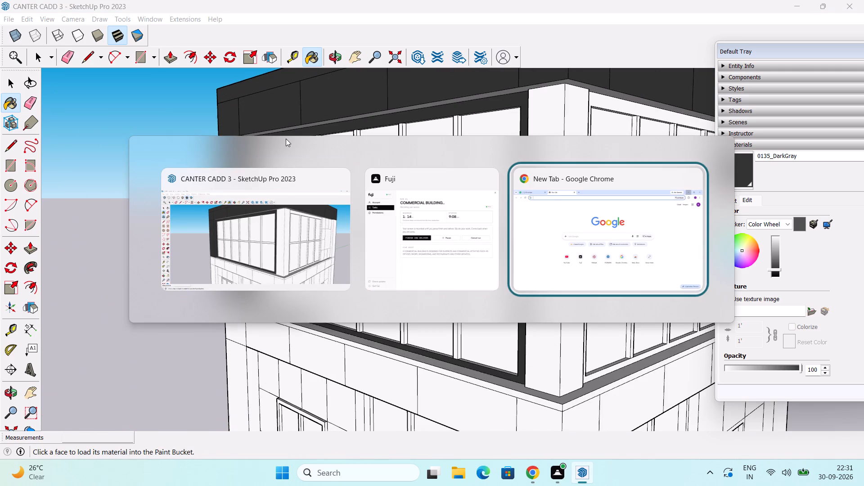
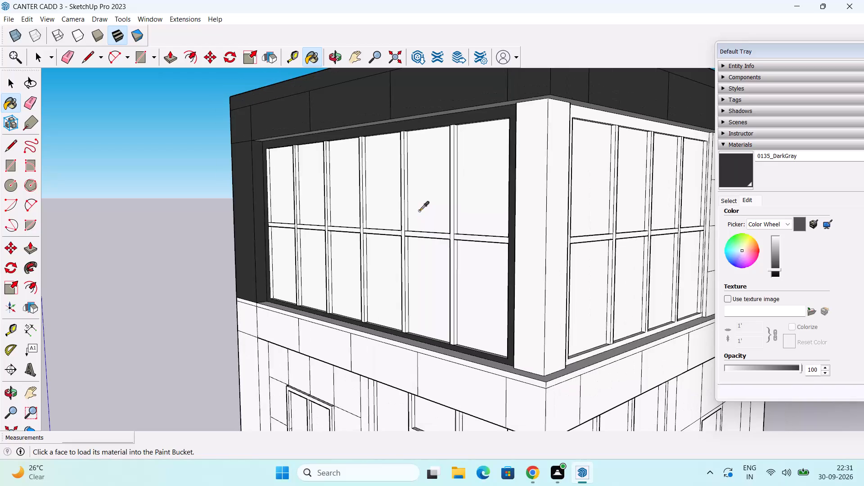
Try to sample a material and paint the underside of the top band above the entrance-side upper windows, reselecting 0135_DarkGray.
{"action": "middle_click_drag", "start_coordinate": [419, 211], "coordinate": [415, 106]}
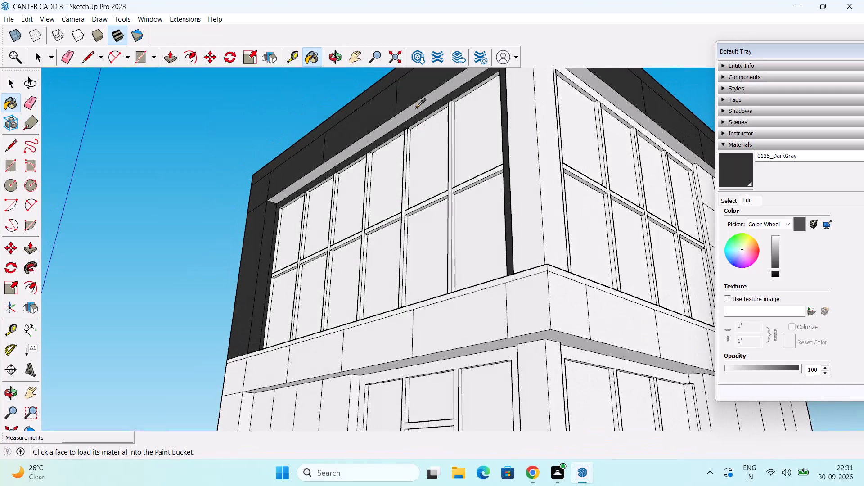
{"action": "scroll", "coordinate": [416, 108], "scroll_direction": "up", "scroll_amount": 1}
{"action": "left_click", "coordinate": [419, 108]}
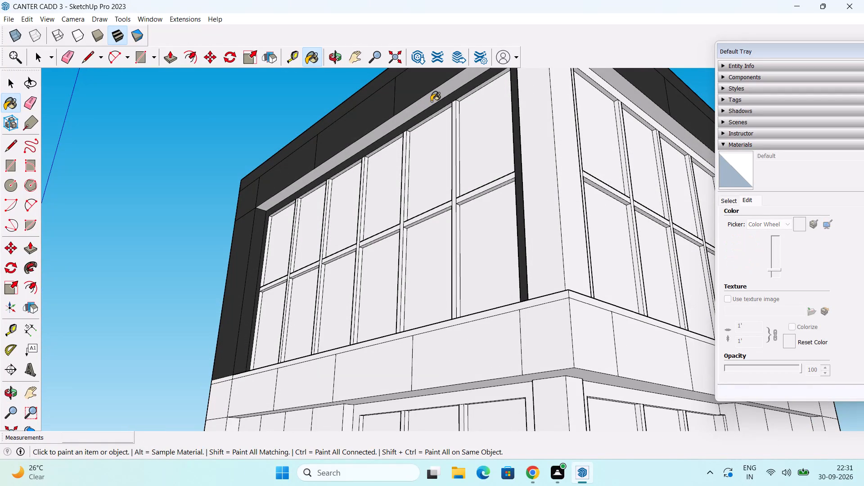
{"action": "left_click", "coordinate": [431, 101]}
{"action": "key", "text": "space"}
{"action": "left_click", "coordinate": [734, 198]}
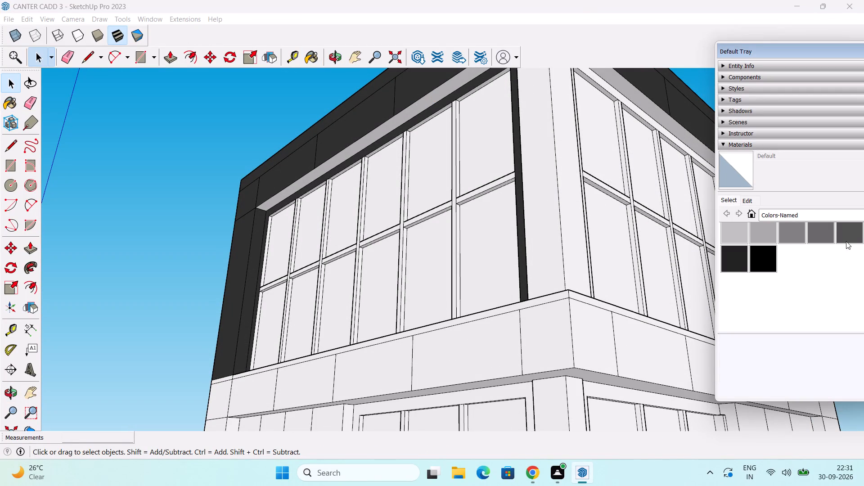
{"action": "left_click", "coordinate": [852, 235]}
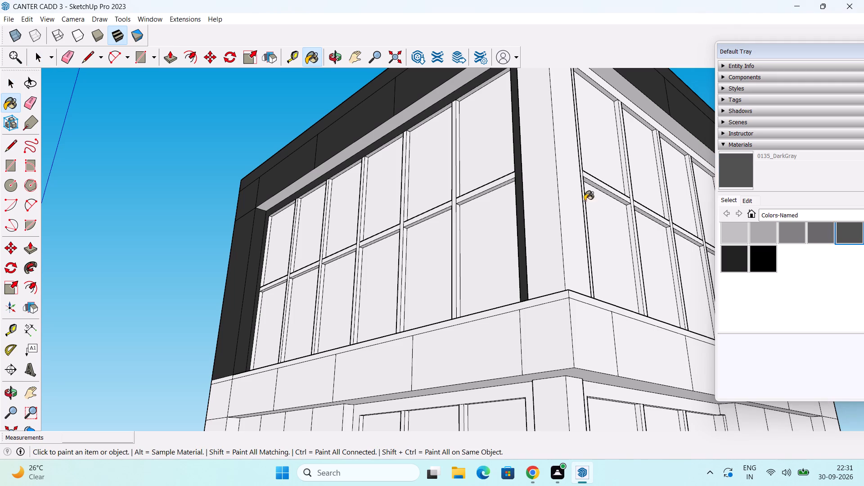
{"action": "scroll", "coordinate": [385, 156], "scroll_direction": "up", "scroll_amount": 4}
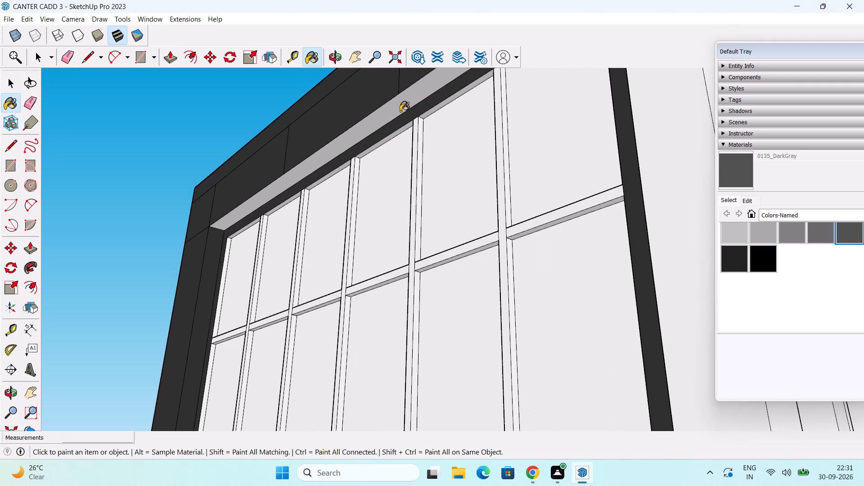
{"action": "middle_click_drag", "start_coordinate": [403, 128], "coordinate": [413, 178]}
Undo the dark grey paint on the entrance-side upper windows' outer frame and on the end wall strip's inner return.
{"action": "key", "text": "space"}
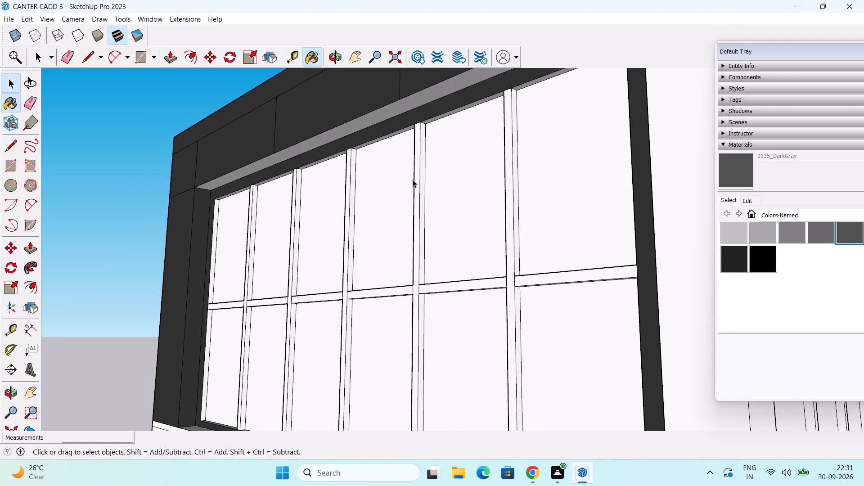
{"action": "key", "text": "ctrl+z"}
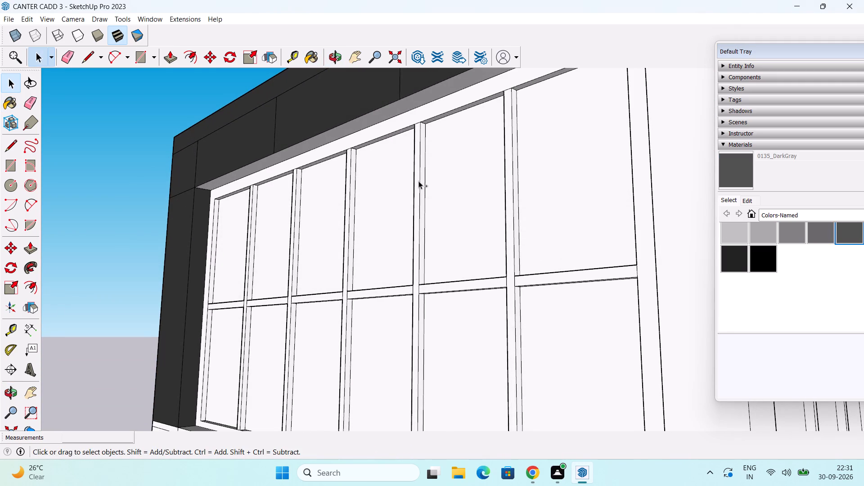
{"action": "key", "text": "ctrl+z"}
Paint the upper-floor end wall strip beside the entrance-side windows with 0135_DarkGray from the Colors-Named collection.
{"action": "scroll", "coordinate": [418, 181], "scroll_direction": "down", "scroll_amount": 1}
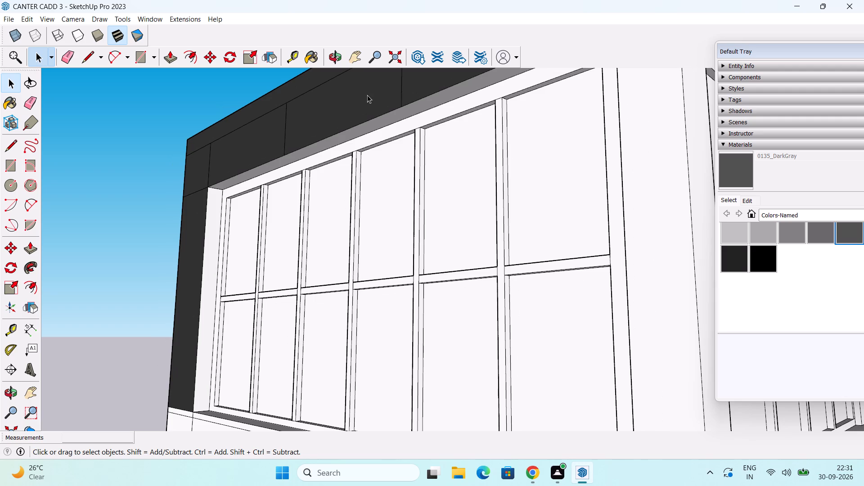
{"action": "left_click", "coordinate": [367, 94]}
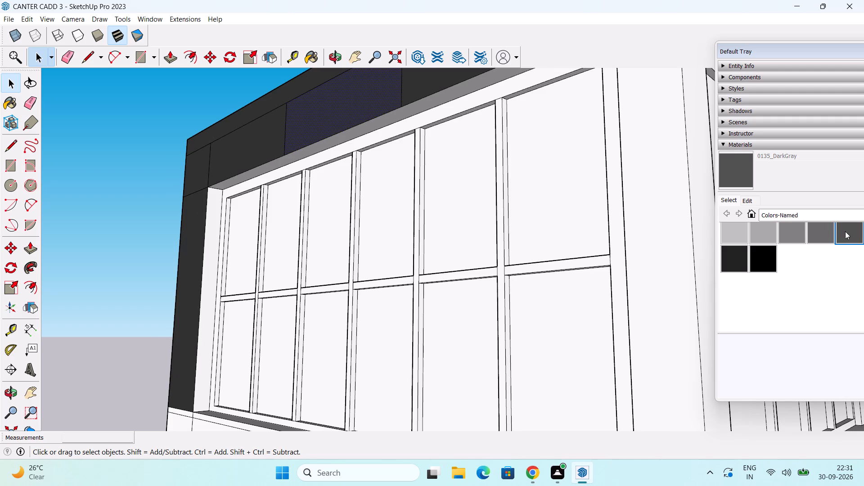
{"action": "left_click", "coordinate": [848, 231]}
{"action": "left_click", "coordinate": [747, 201]}
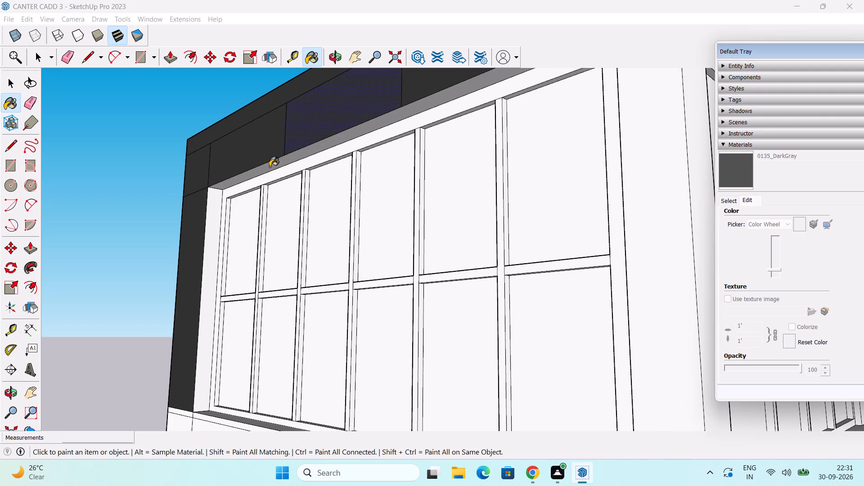
{"action": "left_click", "coordinate": [191, 255]}
Lower the brightness of the end wall strip's dark grey to a charcoal that matches the top band.
{"action": "scroll", "coordinate": [218, 225], "scroll_direction": "up", "scroll_amount": 1}
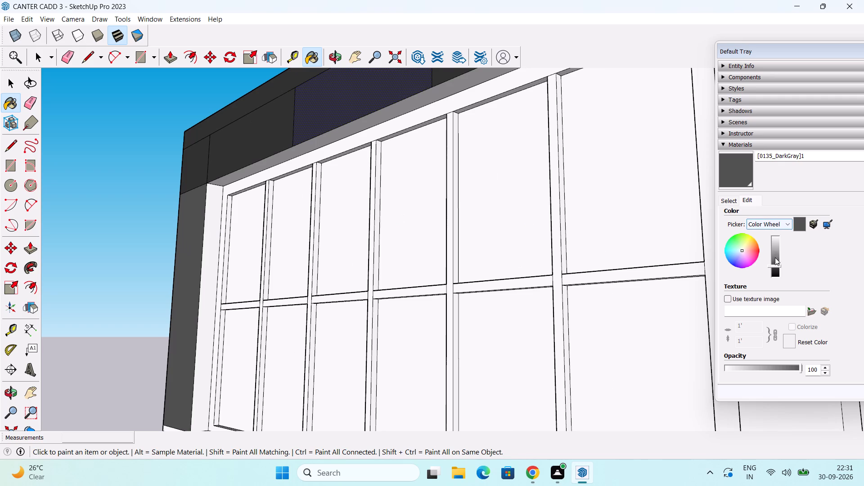
{"action": "scroll", "coordinate": [774, 264], "scroll_direction": "down", "scroll_amount": 5}
{"action": "middle_click_drag", "start_coordinate": [235, 256], "coordinate": [404, 282]}
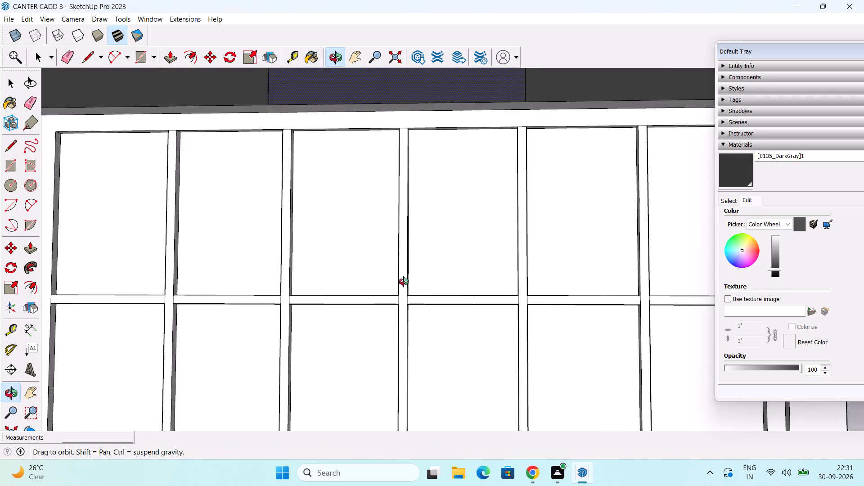
{"action": "middle_click_drag", "start_coordinate": [404, 282], "coordinate": [408, 283]}
{"action": "middle_click_drag", "start_coordinate": [236, 248], "coordinate": [451, 247], "text": "shift"}
{"action": "scroll", "coordinate": [235, 157], "scroll_direction": "down", "scroll_amount": 1}
{"action": "middle_click_drag", "start_coordinate": [235, 157], "coordinate": [250, 281]}
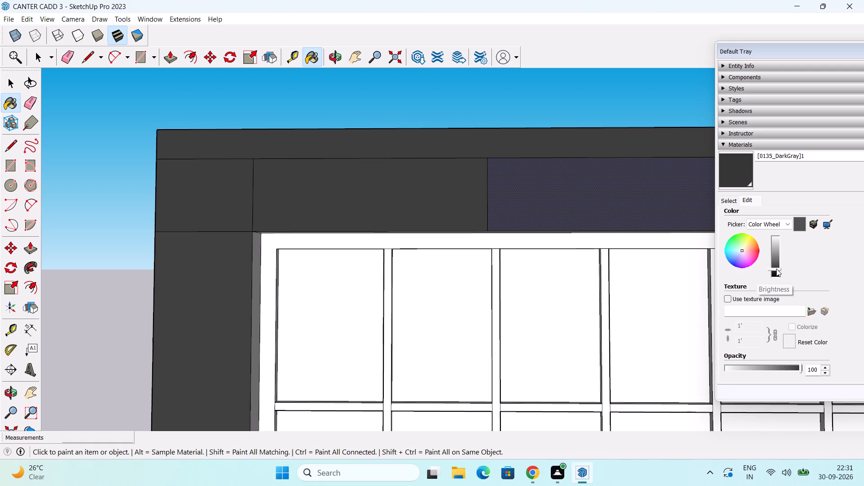
{"action": "scroll", "coordinate": [776, 269], "scroll_direction": "down", "scroll_amount": 2}
{"action": "scroll", "coordinate": [776, 269], "scroll_direction": "up", "scroll_amount": 1}
Paint the blank side wall around the corner from the upper-floor end strip with the adjusted charcoal grey.
{"action": "middle_click_drag", "start_coordinate": [352, 319], "coordinate": [550, 294]}
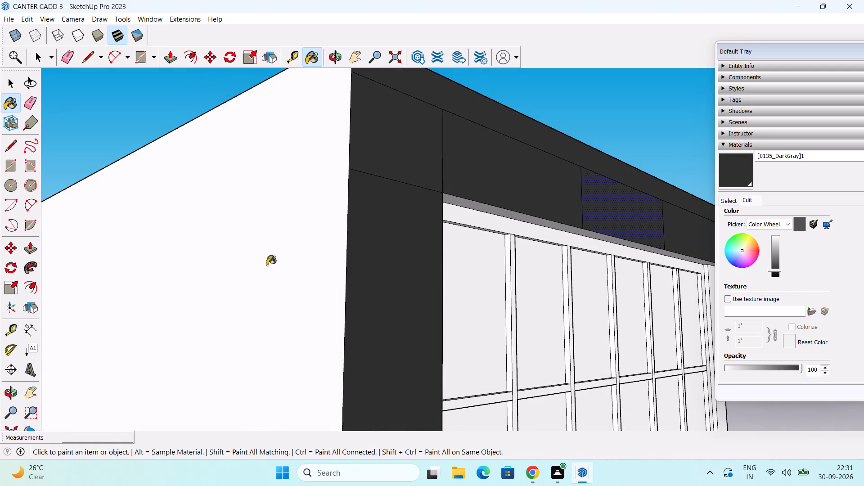
{"action": "left_click", "coordinate": [267, 265]}
{"action": "scroll", "coordinate": [364, 276], "scroll_direction": "down", "scroll_amount": 6}
Paint the top band's underside, the end strip's inner return and the entrance-side upper windows' outer frame with the adjusted charcoal grey.
{"action": "middle_click_drag", "start_coordinate": [414, 296], "coordinate": [265, 292]}
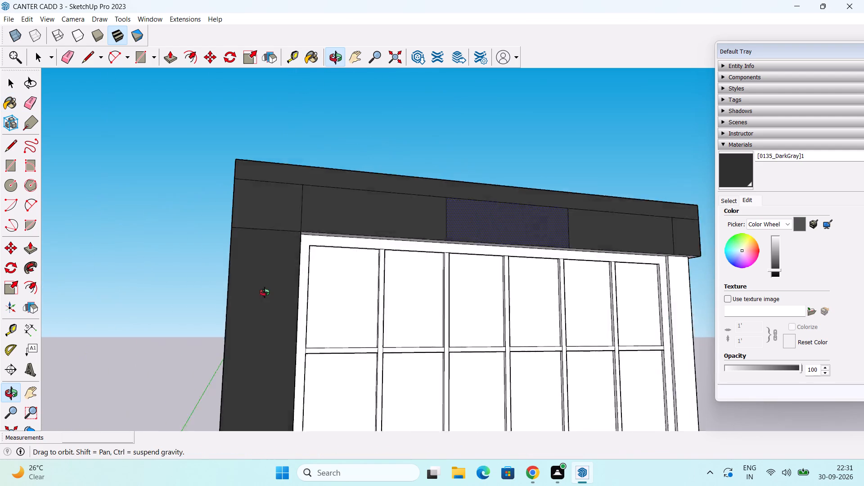
{"action": "middle_click_drag", "start_coordinate": [265, 292], "coordinate": [195, 290]}
{"action": "scroll", "coordinate": [319, 276], "scroll_direction": "down", "scroll_amount": 5}
{"action": "middle_click_drag", "start_coordinate": [462, 307], "coordinate": [283, 309]}
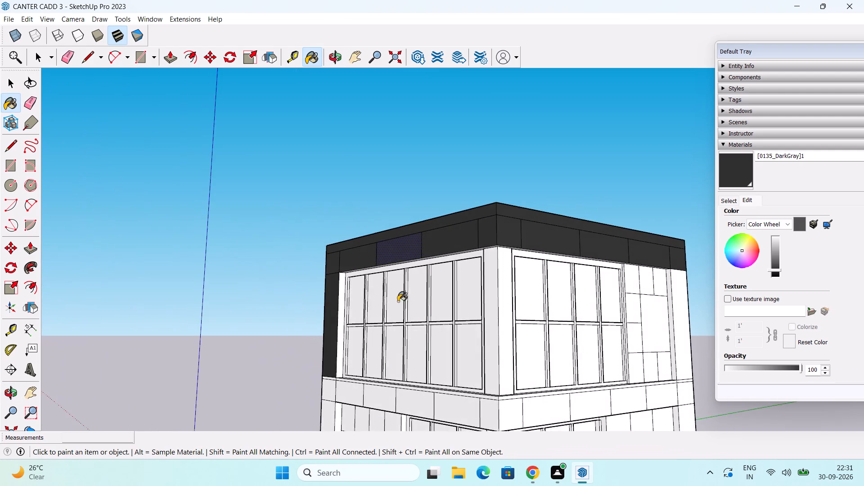
{"action": "scroll", "coordinate": [461, 300], "scroll_direction": "up", "scroll_amount": 2}
{"action": "middle_click_drag", "start_coordinate": [573, 328], "coordinate": [454, 301]}
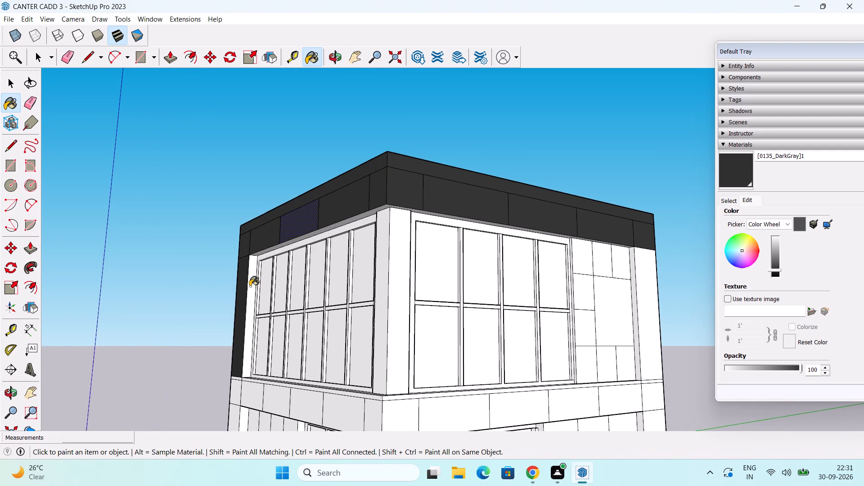
{"action": "scroll", "coordinate": [249, 290], "scroll_direction": "up", "scroll_amount": 7}
{"action": "left_click", "coordinate": [313, 202]}
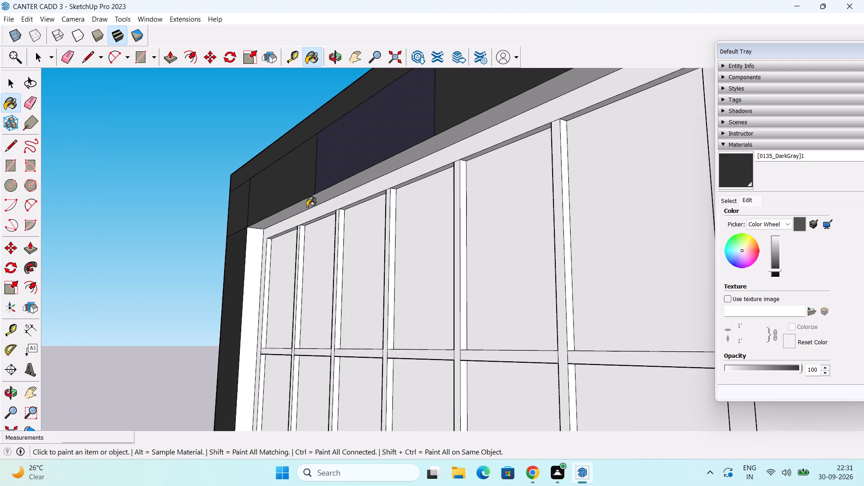
{"action": "left_click", "coordinate": [260, 245]}
{"action": "left_click", "coordinate": [339, 208]}
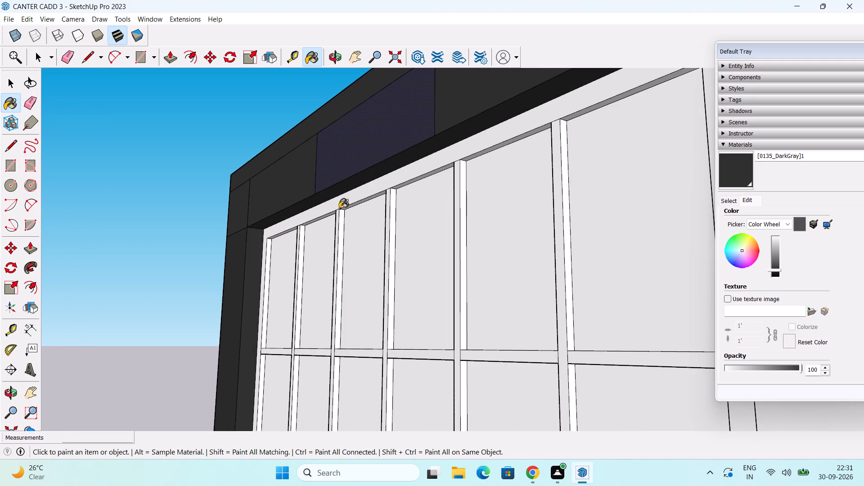
{"action": "left_click", "coordinate": [344, 201]}
Examine from several angles how the painted window surround and end wall strip match the top band.
{"action": "scroll", "coordinate": [352, 196], "scroll_direction": "down", "scroll_amount": 10}
{"action": "middle_click_drag", "start_coordinate": [399, 255], "coordinate": [414, 209]}
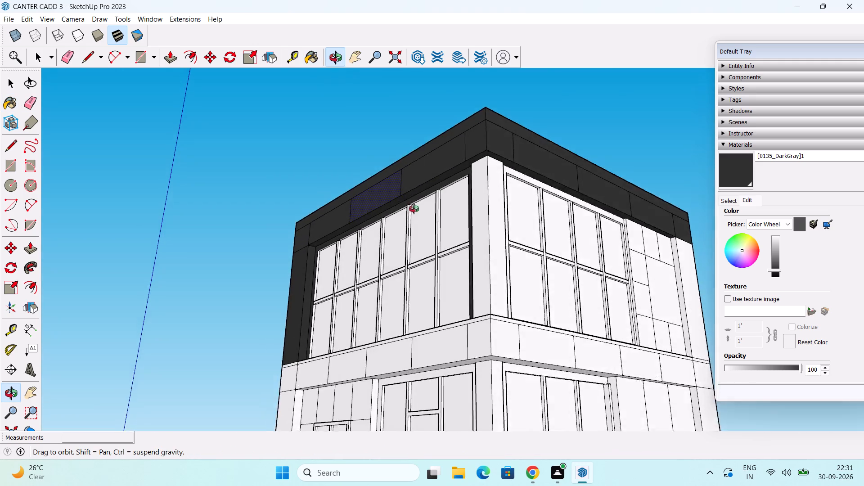
{"action": "middle_click_drag", "start_coordinate": [414, 209], "coordinate": [346, 142]}
{"action": "scroll", "coordinate": [440, 175], "scroll_direction": "up", "scroll_amount": 5}
{"action": "middle_click_drag", "start_coordinate": [448, 185], "coordinate": [576, 320]}
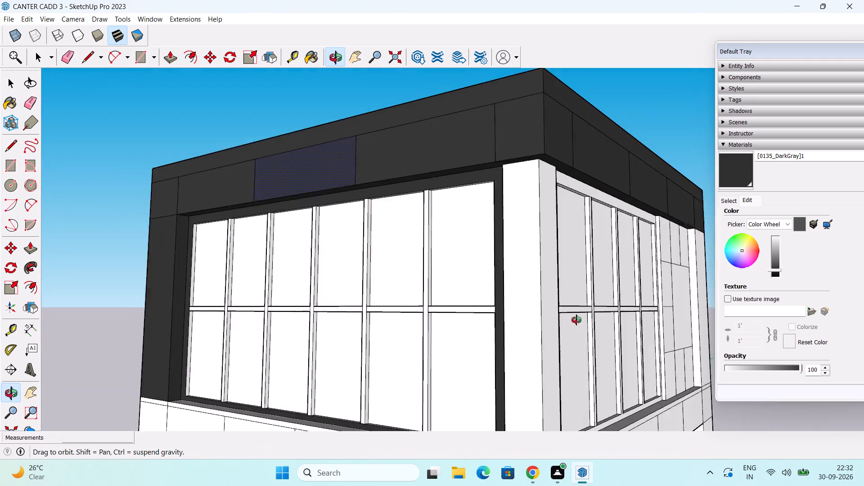
{"action": "middle_click_drag", "start_coordinate": [576, 320], "coordinate": [579, 325]}
{"action": "scroll", "coordinate": [578, 325], "scroll_direction": "down", "scroll_amount": 5}
{"action": "middle_click_drag", "start_coordinate": [576, 323], "coordinate": [516, 319]}
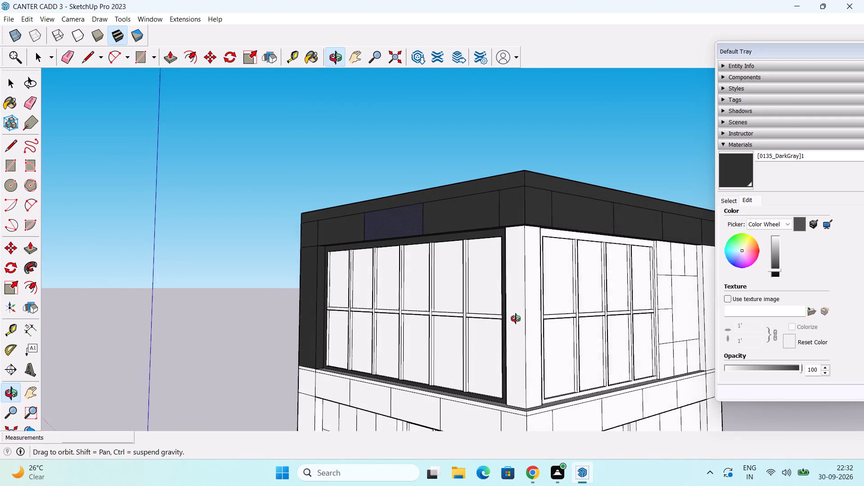
{"action": "middle_click_drag", "start_coordinate": [516, 319], "coordinate": [508, 319]}
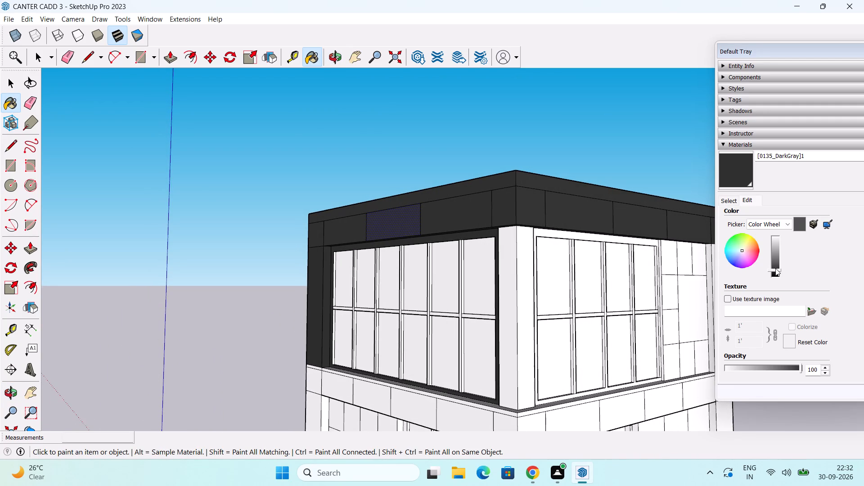
Readjust the brightness of the window surround and end wall's charcoal grey to match the top band more closely.
{"action": "scroll", "coordinate": [775, 267], "scroll_direction": "up", "scroll_amount": 10}
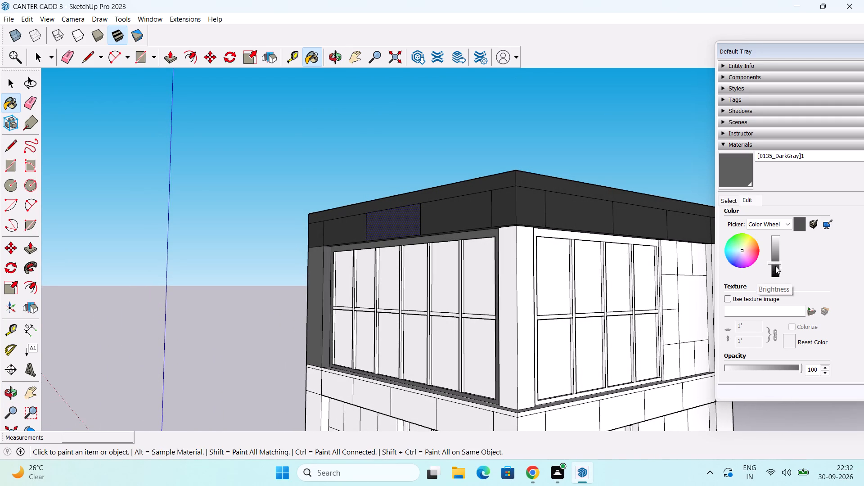
{"action": "scroll", "coordinate": [774, 265], "scroll_direction": "down", "scroll_amount": 7}
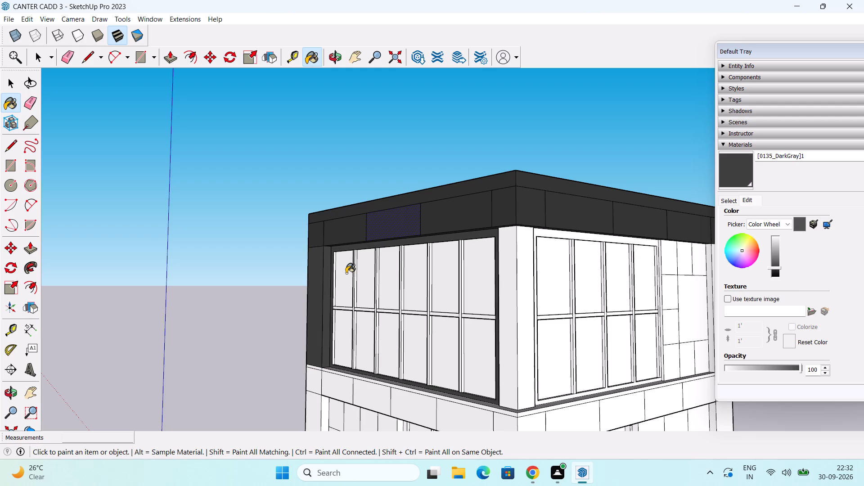
{"action": "scroll", "coordinate": [346, 273], "scroll_direction": "up", "scroll_amount": 12}
{"action": "middle_click_drag", "start_coordinate": [276, 256], "coordinate": [417, 297]}
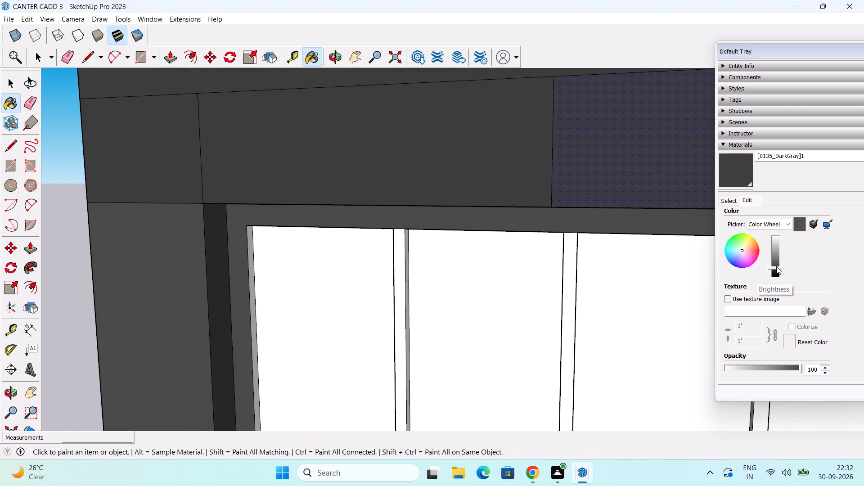
{"action": "scroll", "coordinate": [776, 266], "scroll_direction": "down", "scroll_amount": 2}
{"action": "middle_click_drag", "start_coordinate": [167, 253], "coordinate": [102, 231]}
{"action": "scroll", "coordinate": [244, 244], "scroll_direction": "down", "scroll_amount": 2}
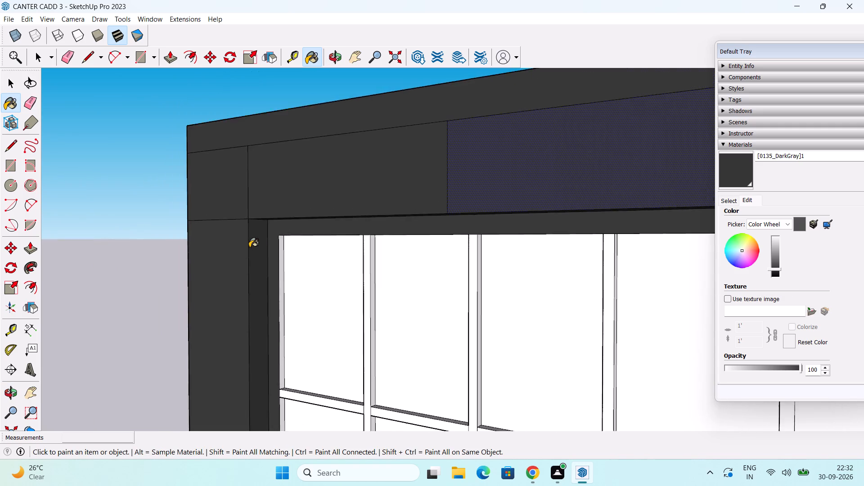
{"action": "scroll", "coordinate": [249, 247], "scroll_direction": "down", "scroll_amount": 12}
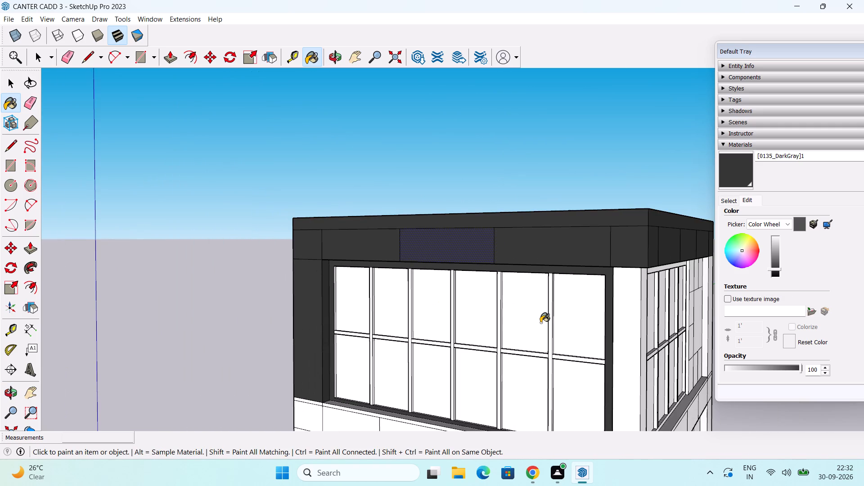
Paint the front upper window's inner jamb, first vertical mullion and first two crossbar segments beside the end strip charcoal grey.
{"action": "middle_click_drag", "start_coordinate": [538, 320], "coordinate": [400, 303]}
{"action": "scroll", "coordinate": [255, 327], "scroll_direction": "up", "scroll_amount": 2}
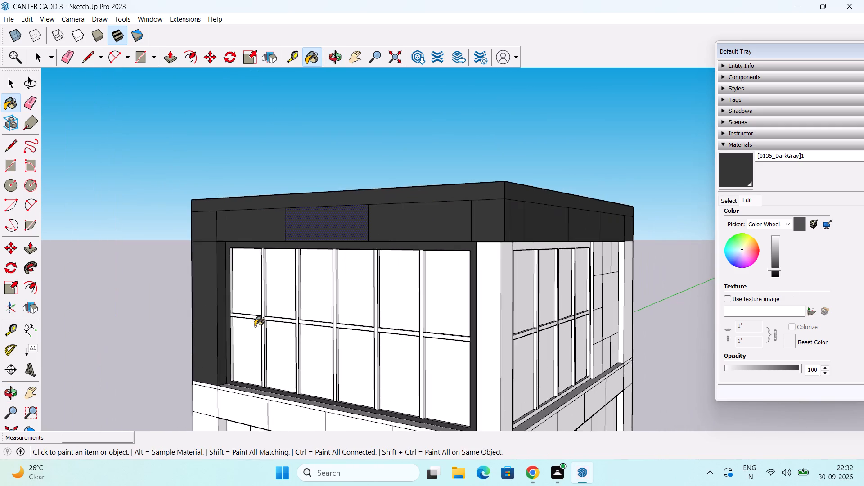
{"action": "scroll", "coordinate": [255, 326], "scroll_direction": "up", "scroll_amount": 10}
{"action": "left_click", "coordinate": [187, 269]}
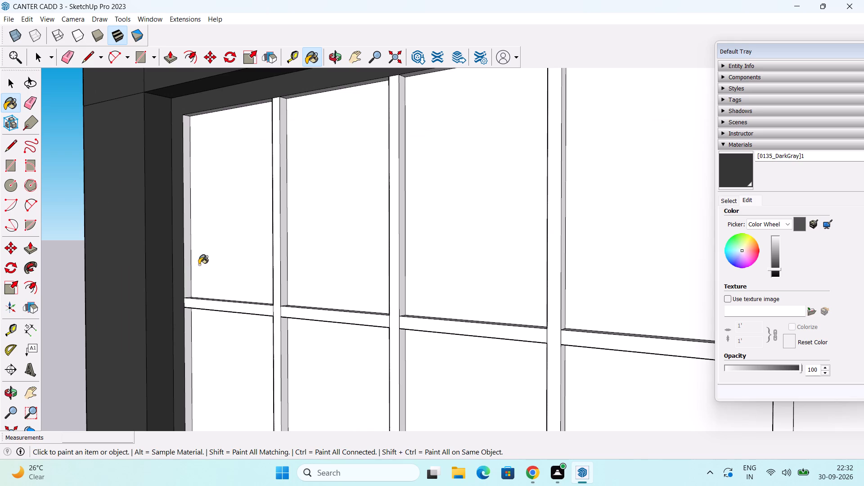
{"action": "left_click", "coordinate": [278, 264]}
{"action": "left_click", "coordinate": [260, 310]}
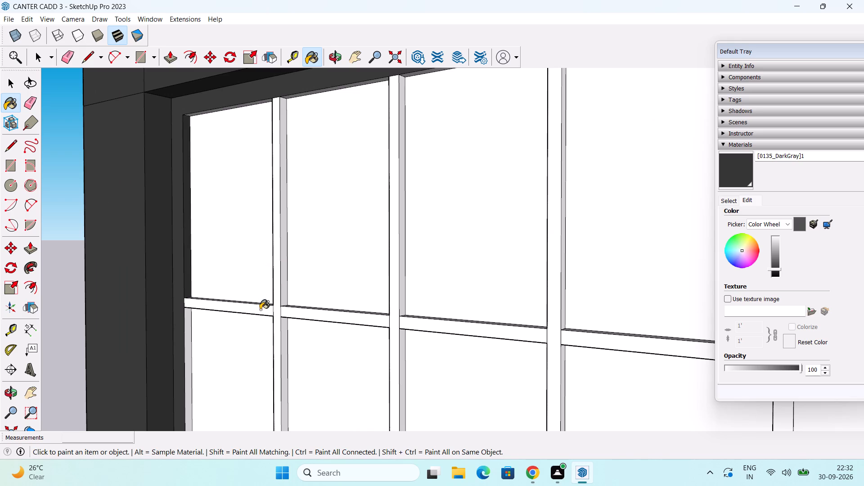
{"action": "left_click", "coordinate": [283, 293]}
{"action": "left_click", "coordinate": [294, 312]}
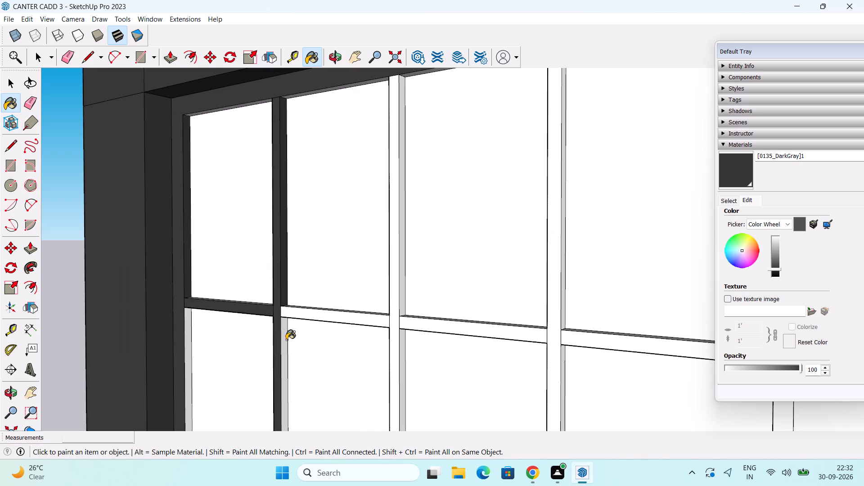
{"action": "left_click", "coordinate": [286, 339]}
Paint the underside of the window's top frame over the first three panes and the second vertical mullion charcoal grey.
{"action": "middle_click_drag", "start_coordinate": [275, 321], "coordinate": [388, 325]}
{"action": "scroll", "coordinate": [364, 300], "scroll_direction": "down", "scroll_amount": 3}
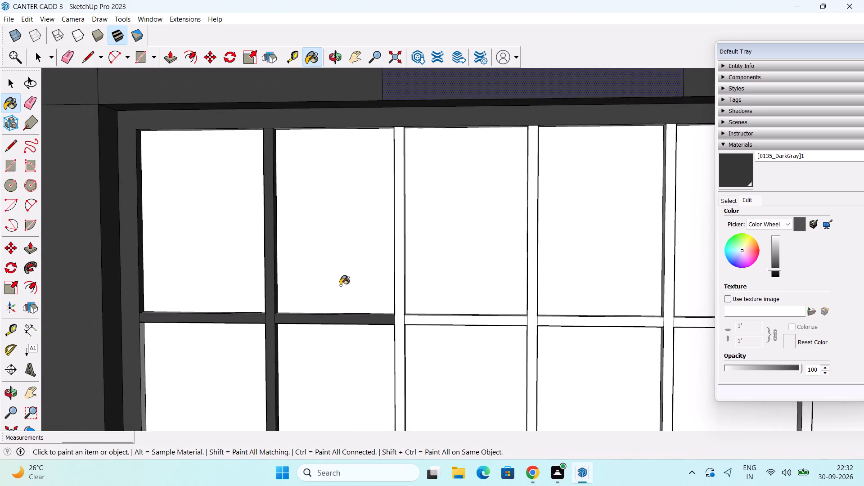
{"action": "scroll", "coordinate": [340, 285], "scroll_direction": "down", "scroll_amount": 2}
{"action": "middle_click_drag", "start_coordinate": [330, 300], "coordinate": [369, 222]}
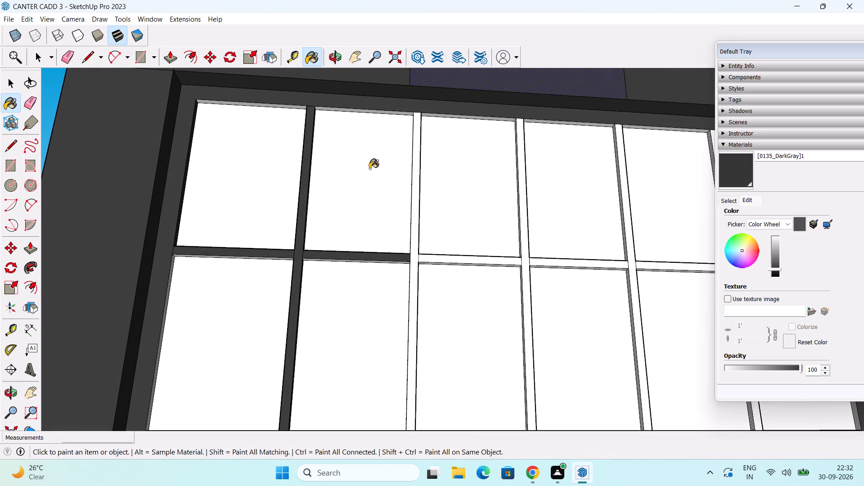
{"action": "middle_click_drag", "start_coordinate": [369, 167], "coordinate": [245, 239], "text": "shift"}
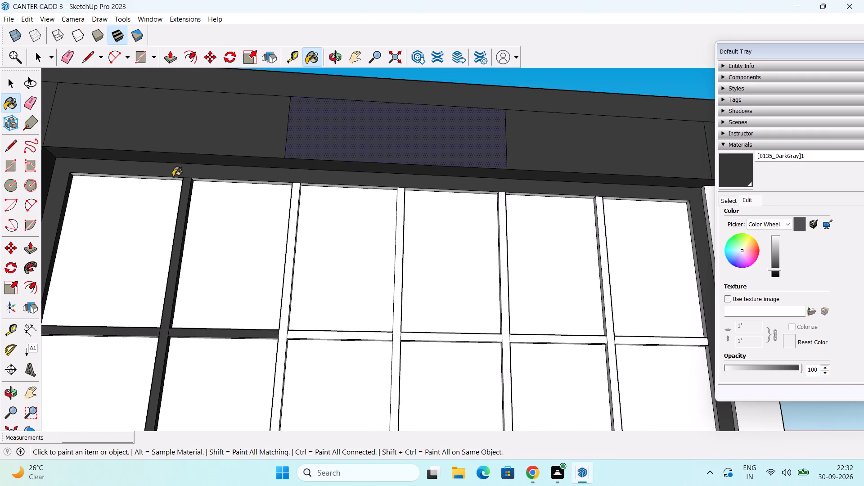
{"action": "left_click", "coordinate": [178, 180]}
{"action": "scroll", "coordinate": [188, 182], "scroll_direction": "up", "scroll_amount": 2}
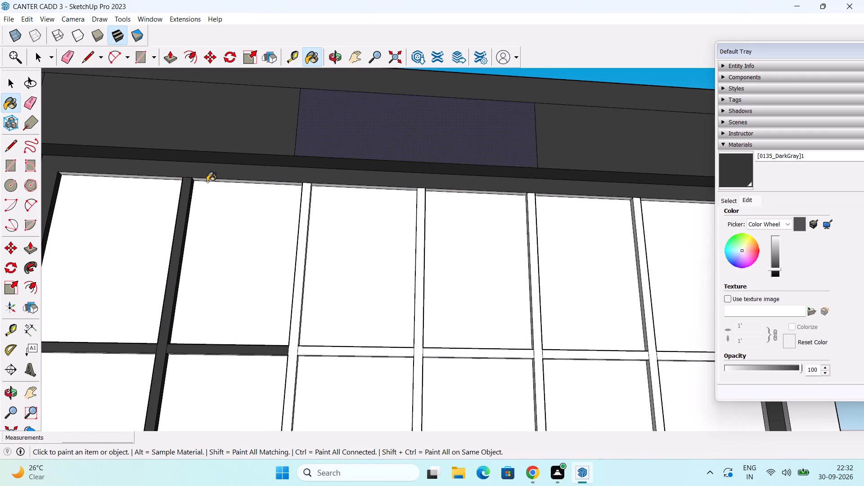
{"action": "left_click", "coordinate": [179, 179]}
{"action": "left_click", "coordinate": [175, 180]}
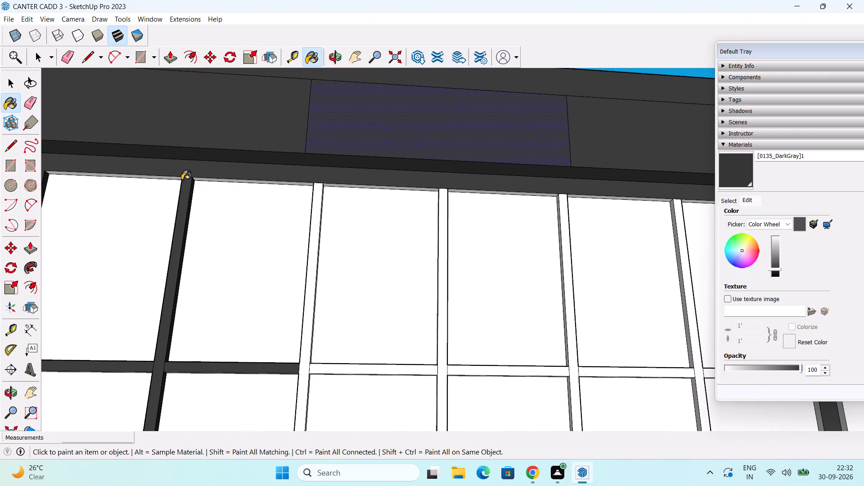
{"action": "left_click", "coordinate": [178, 178]}
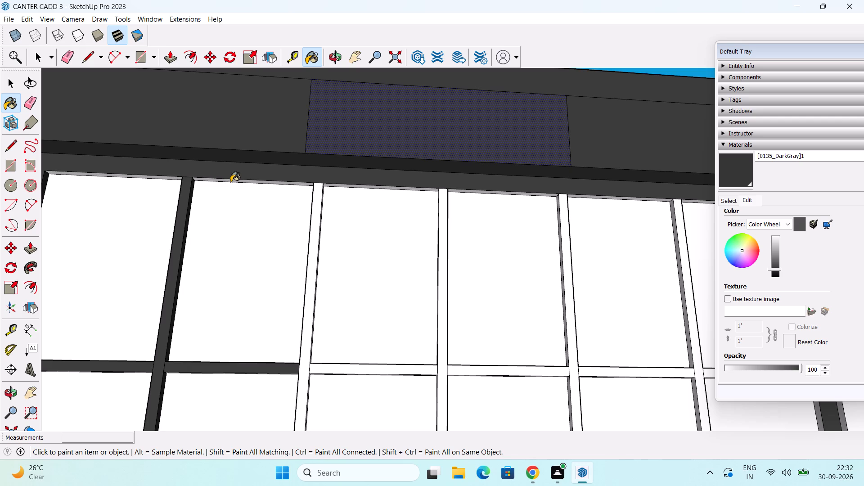
{"action": "left_click", "coordinate": [232, 181]}
{"action": "scroll", "coordinate": [355, 186], "scroll_direction": "up", "scroll_amount": 2}
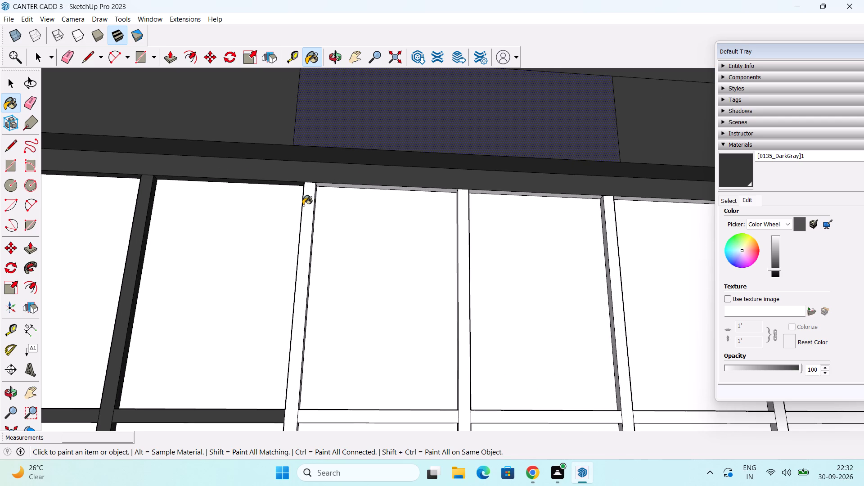
{"action": "left_click", "coordinate": [303, 205]}
{"action": "left_click", "coordinate": [310, 205]}
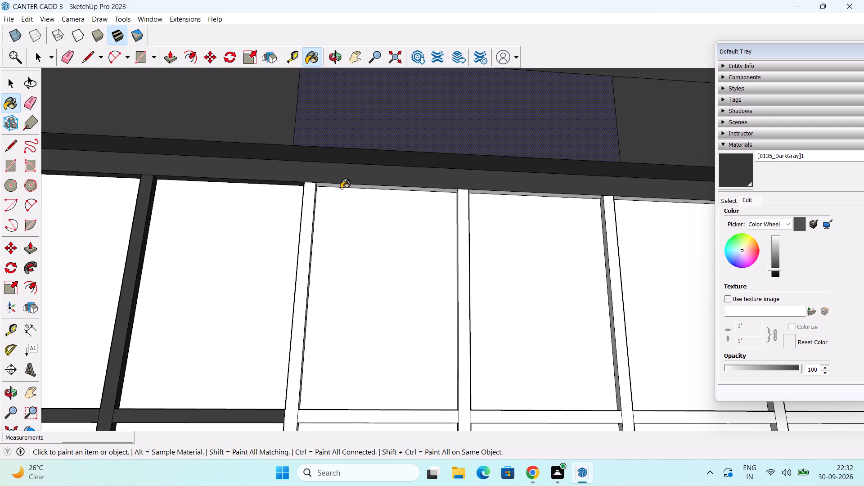
{"action": "left_click", "coordinate": [345, 187]}
Paint the underside of the window's top frame over the remaining three panes charcoal grey.
{"action": "scroll", "coordinate": [390, 188], "scroll_direction": "down", "scroll_amount": 3}
{"action": "middle_click_drag", "start_coordinate": [458, 211], "coordinate": [456, 209]}
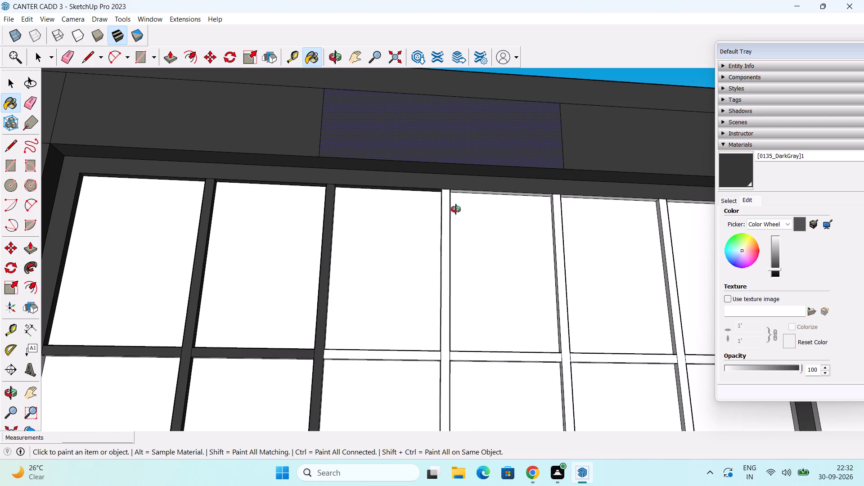
{"action": "middle_click_drag", "start_coordinate": [456, 209], "coordinate": [316, 208]}
{"action": "scroll", "coordinate": [369, 189], "scroll_direction": "up", "scroll_amount": 5}
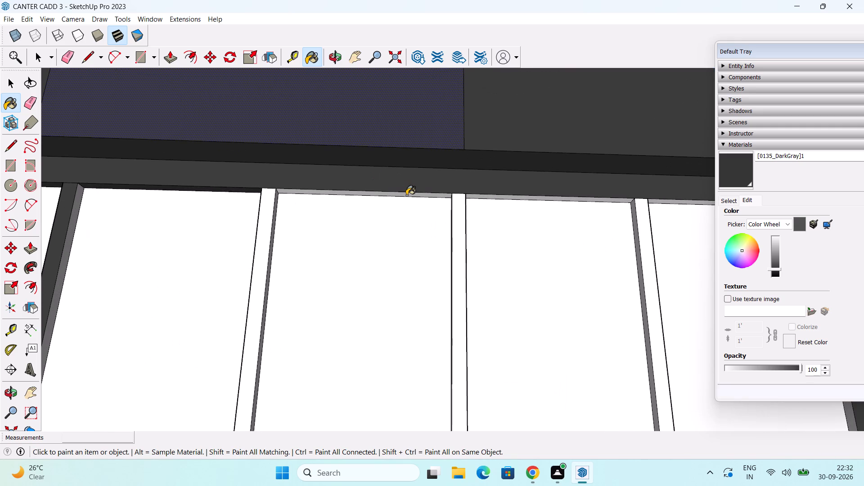
{"action": "left_click", "coordinate": [406, 195]}
{"action": "scroll", "coordinate": [418, 195], "scroll_direction": "down", "scroll_amount": 2}
{"action": "middle_click_drag", "start_coordinate": [418, 194], "coordinate": [358, 203]}
{"action": "middle_click_drag", "start_coordinate": [358, 204], "coordinate": [161, 204], "text": "shift"}
{"action": "scroll", "coordinate": [440, 214], "scroll_direction": "up", "scroll_amount": 2}
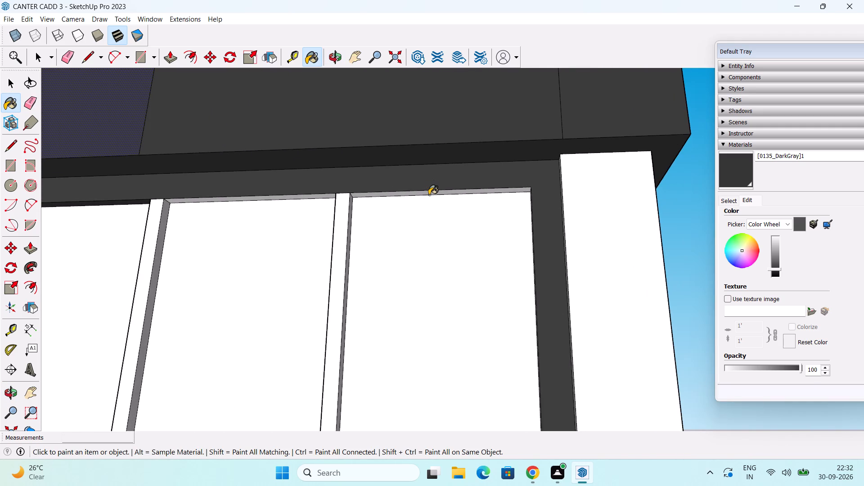
{"action": "left_click", "coordinate": [429, 195]}
{"action": "left_click", "coordinate": [326, 197]}
{"action": "left_click", "coordinate": [358, 195]}
Paint the upper inner jamb near the building corner, the corner wall strip and the strip's inner return charcoal grey.
{"action": "scroll", "coordinate": [378, 186], "scroll_direction": "down", "scroll_amount": 2}
{"action": "middle_click_drag", "start_coordinate": [378, 184], "coordinate": [382, 182]}
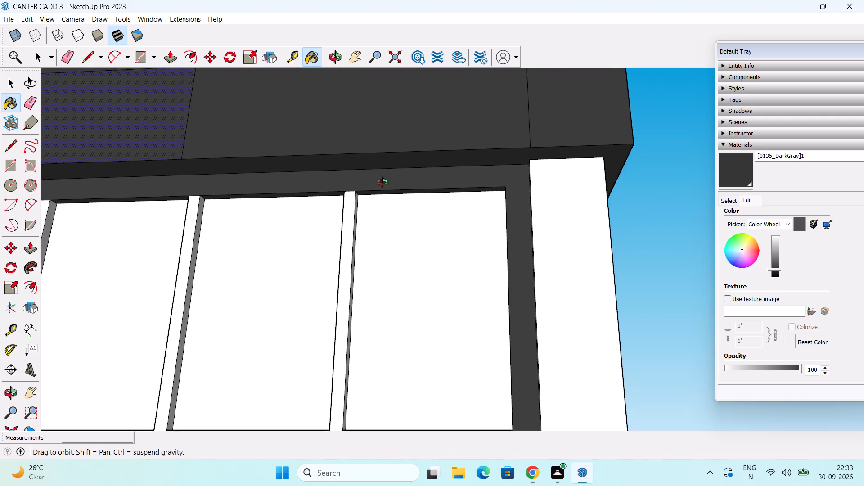
{"action": "middle_click_drag", "start_coordinate": [382, 182], "coordinate": [442, 93]}
{"action": "scroll", "coordinate": [457, 109], "scroll_direction": "up", "scroll_amount": 3}
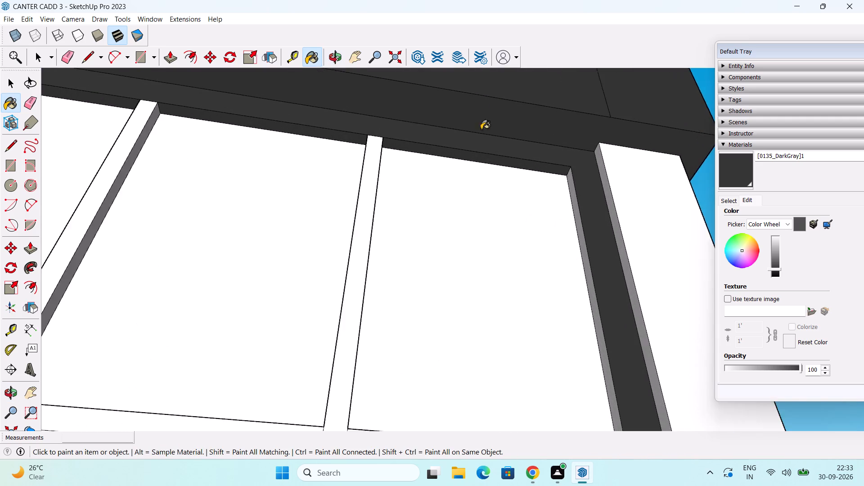
{"action": "scroll", "coordinate": [481, 130], "scroll_direction": "up", "scroll_amount": 10}
{"action": "scroll", "coordinate": [497, 143], "scroll_direction": "down", "scroll_amount": 4}
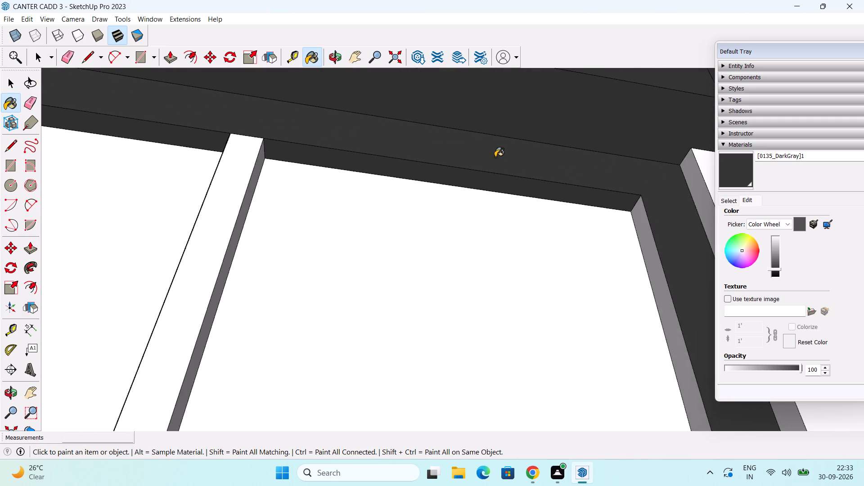
{"action": "scroll", "coordinate": [495, 157], "scroll_direction": "down", "scroll_amount": 13}
{"action": "scroll", "coordinate": [512, 244], "scroll_direction": "up", "scroll_amount": 6}
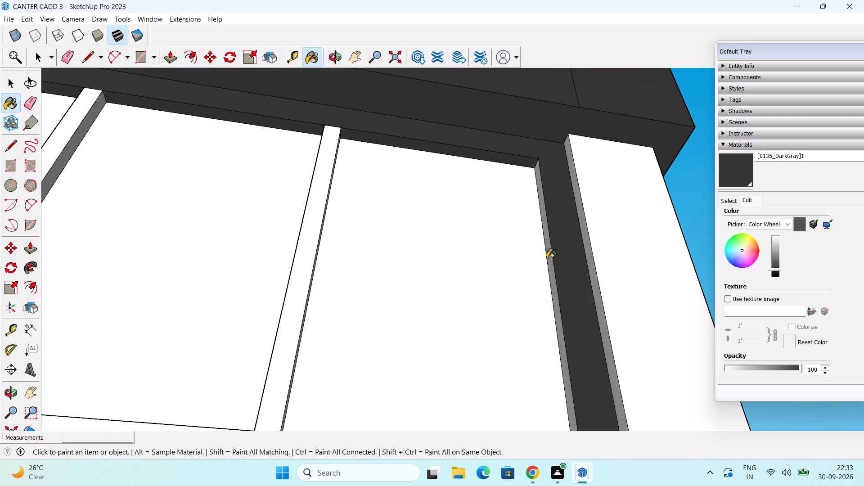
{"action": "left_click", "coordinate": [547, 258]}
{"action": "left_click", "coordinate": [549, 255]}
{"action": "left_click", "coordinate": [636, 232]}
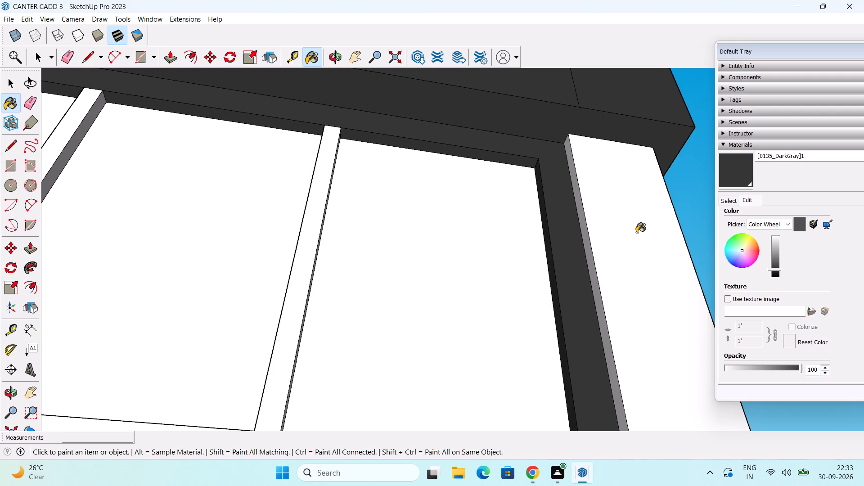
{"action": "left_click", "coordinate": [586, 248]}
Paint the lower inner jamb near the building corner and the underside and front of the adjoining crossbar segment charcoal grey.
{"action": "scroll", "coordinate": [587, 248], "scroll_direction": "down", "scroll_amount": 8}
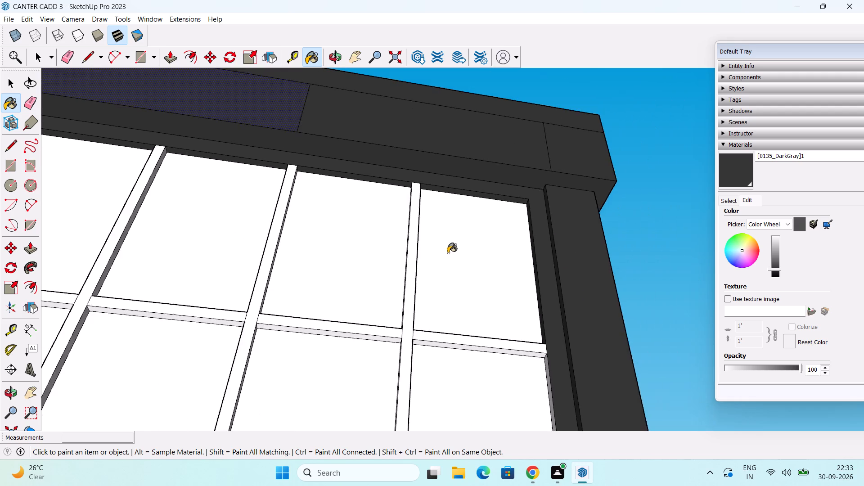
{"action": "scroll", "coordinate": [448, 253], "scroll_direction": "down", "scroll_amount": 3}
{"action": "middle_click_drag", "start_coordinate": [454, 361], "coordinate": [489, 292]}
{"action": "scroll", "coordinate": [581, 296], "scroll_direction": "up", "scroll_amount": 6}
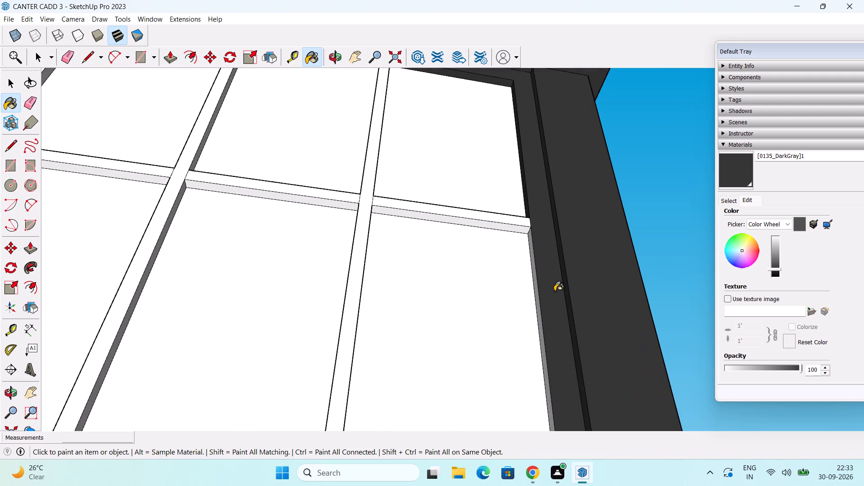
{"action": "left_click", "coordinate": [539, 314]}
{"action": "left_click", "coordinate": [499, 227]}
{"action": "left_click", "coordinate": [504, 219]}
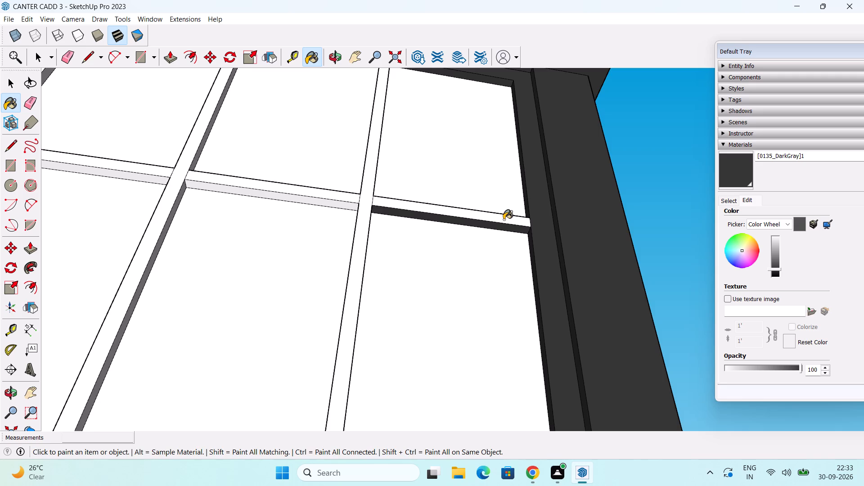
Paint the crossbar's top face in the pane nearest the building corner, and the next segment's top and front, charcoal grey.
{"action": "middle_click_drag", "start_coordinate": [492, 223], "coordinate": [291, 386]}
{"action": "scroll", "coordinate": [306, 333], "scroll_direction": "up", "scroll_amount": 3}
{"action": "middle_click_drag", "start_coordinate": [332, 328], "coordinate": [257, 420]}
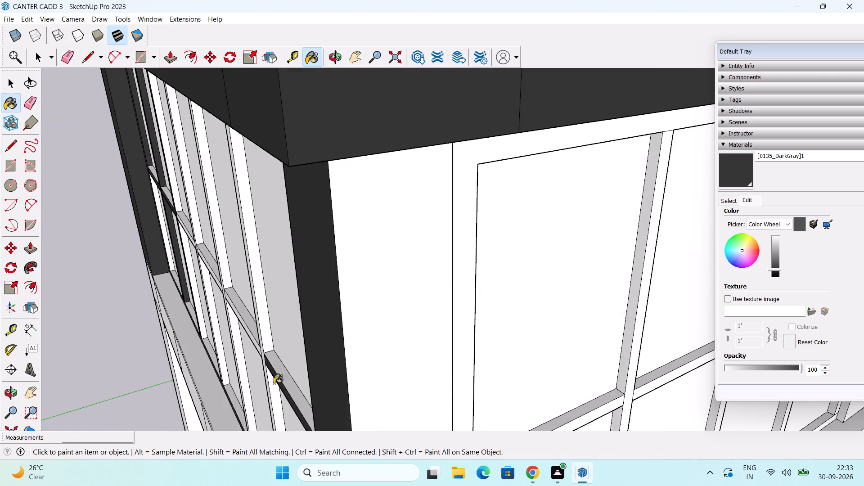
{"action": "scroll", "coordinate": [279, 374], "scroll_direction": "up", "scroll_amount": 2}
{"action": "left_click", "coordinate": [280, 369]}
{"action": "left_click", "coordinate": [245, 314]}
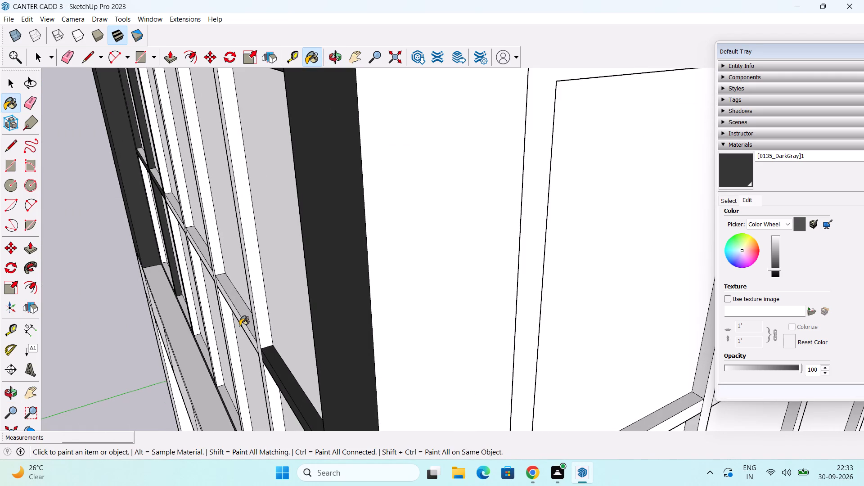
{"action": "left_click", "coordinate": [243, 329]}
{"action": "left_click", "coordinate": [249, 337]}
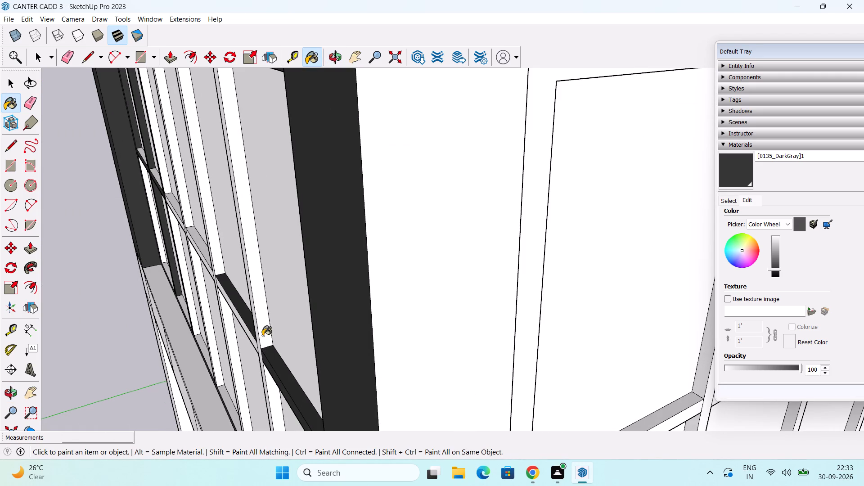
Paint the front and corner-facing sides of the mullion nearest the building corner, and the next mullion's corner-facing sides, charcoal grey.
{"action": "left_click", "coordinate": [255, 345]}
{"action": "scroll", "coordinate": [259, 333], "scroll_direction": "up", "scroll_amount": 1}
{"action": "left_click", "coordinate": [254, 333]}
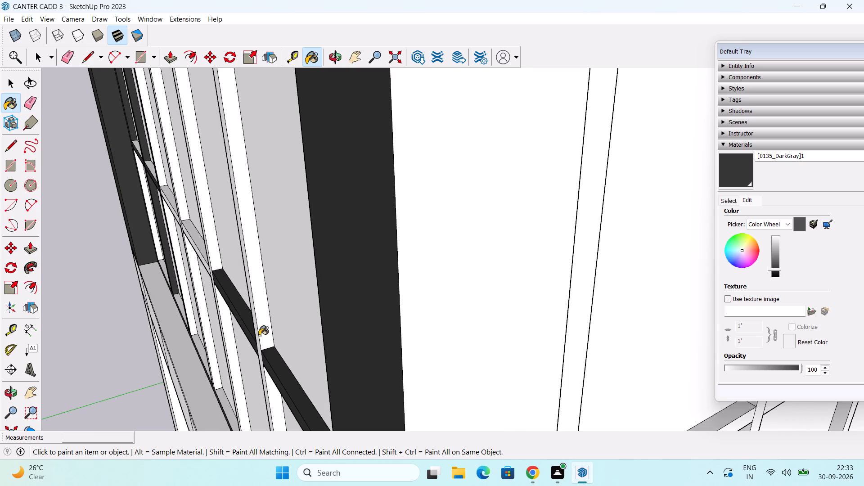
{"action": "left_click", "coordinate": [256, 341]}
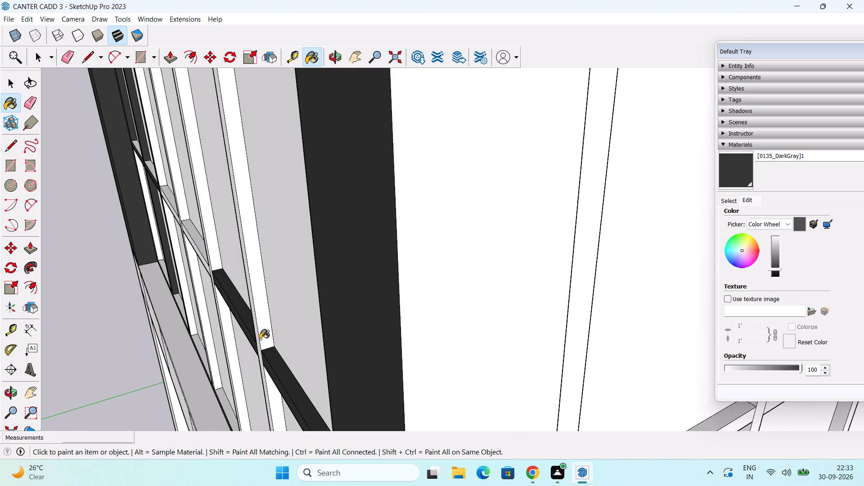
{"action": "left_click", "coordinate": [258, 342]}
{"action": "left_click", "coordinate": [267, 337]}
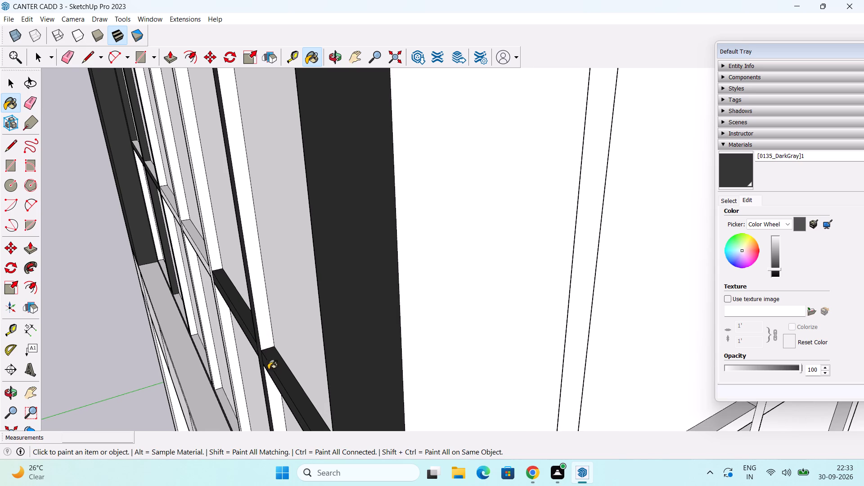
{"action": "left_click", "coordinate": [272, 392]}
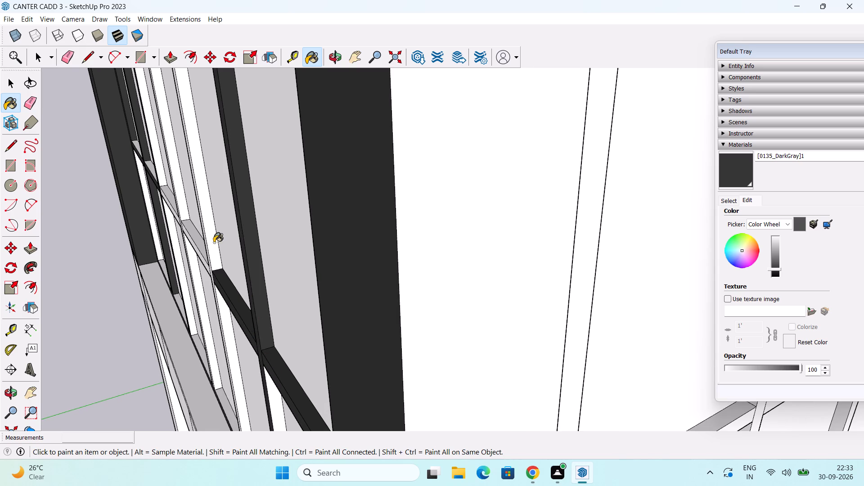
{"action": "left_click", "coordinate": [209, 244]}
{"action": "left_click", "coordinate": [225, 316]}
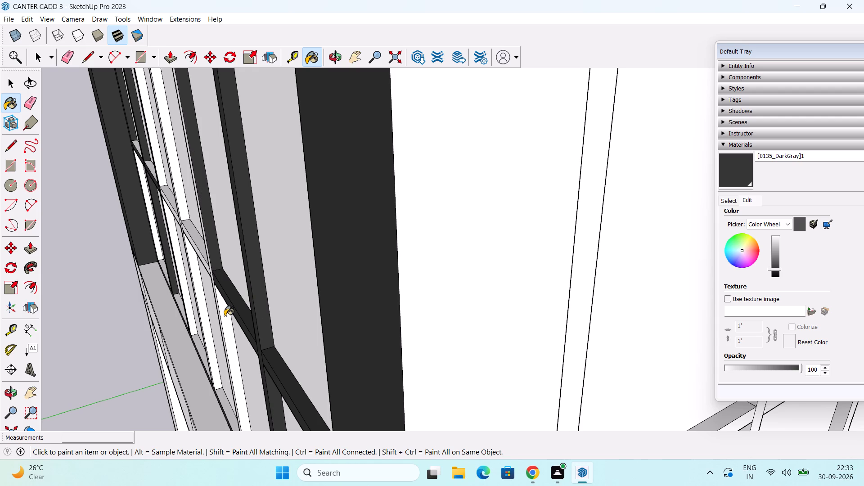
Paint the second crossbar segment's underside, the third segment's front and the front of the mullion between them charcoal grey.
{"action": "middle_click_drag", "start_coordinate": [225, 315], "coordinate": [336, 288]}
{"action": "middle_click_drag", "start_coordinate": [325, 326], "coordinate": [377, 204]}
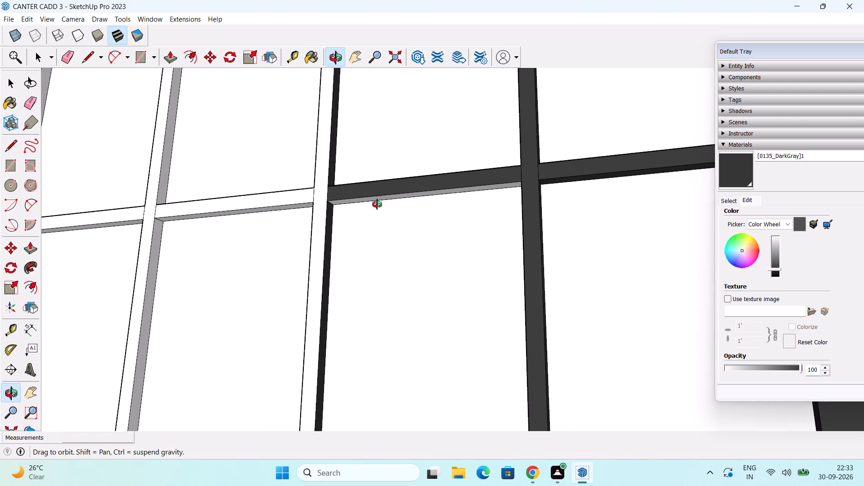
{"action": "middle_click_drag", "start_coordinate": [377, 204], "coordinate": [394, 182]}
{"action": "scroll", "coordinate": [403, 182], "scroll_direction": "up", "scroll_amount": 2}
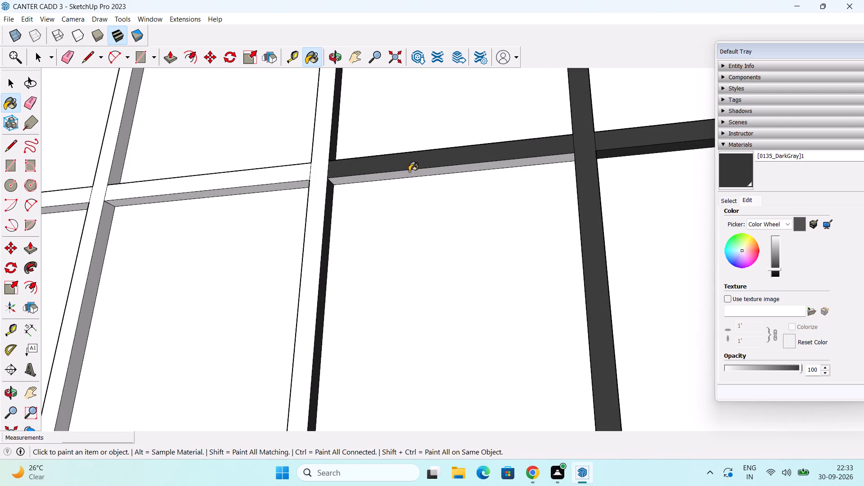
{"action": "left_click", "coordinate": [409, 175]}
{"action": "left_click", "coordinate": [304, 166]}
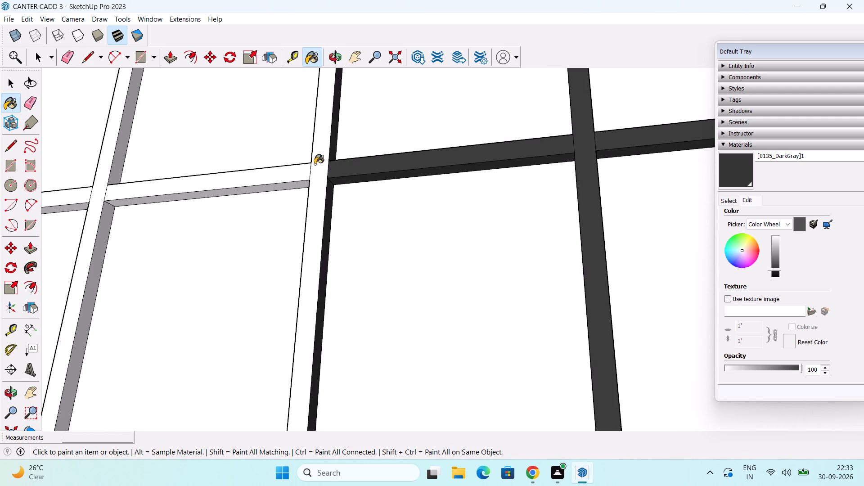
{"action": "left_click", "coordinate": [315, 164]}
Paint the third mullion's front and sides, the fourth mullion's sides and the crossbar front between them charcoal grey.
{"action": "scroll", "coordinate": [325, 183], "scroll_direction": "down", "scroll_amount": 12}
{"action": "middle_click_drag", "start_coordinate": [325, 182], "coordinate": [324, 201]}
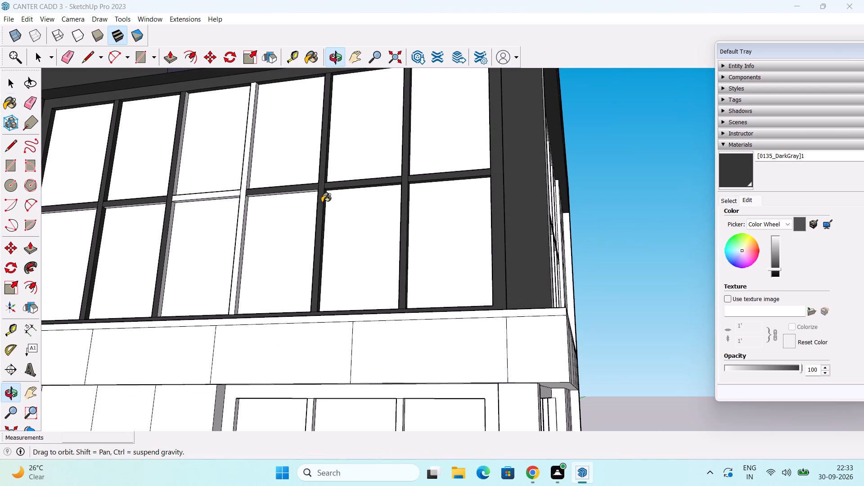
{"action": "scroll", "coordinate": [245, 169], "scroll_direction": "up", "scroll_amount": 1}
{"action": "left_click", "coordinate": [246, 166]}
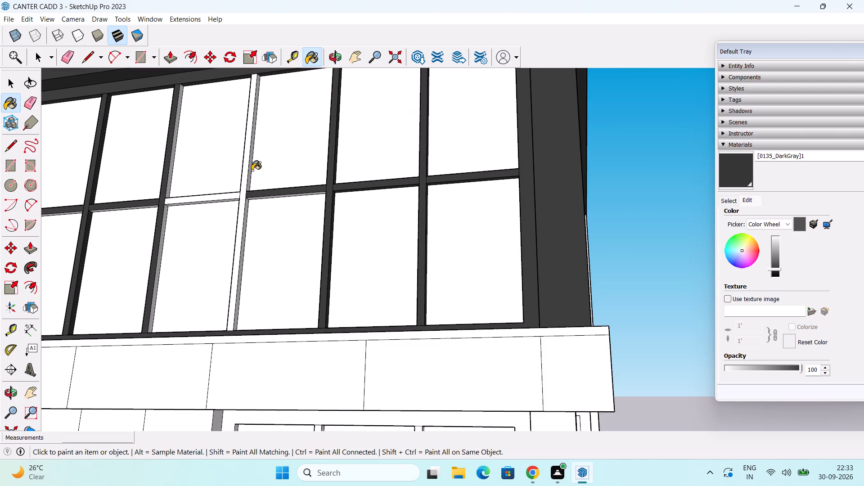
{"action": "left_click", "coordinate": [250, 174]}
{"action": "left_click", "coordinate": [169, 180]}
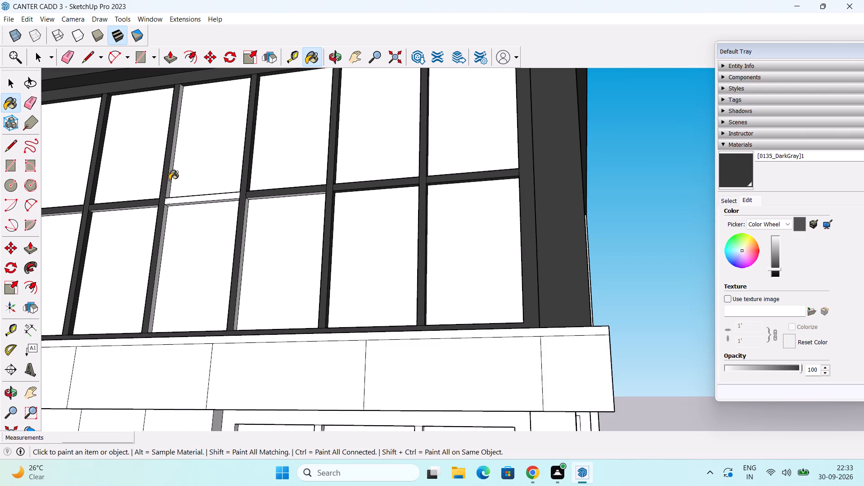
{"action": "left_click", "coordinate": [198, 200]}
{"action": "left_click", "coordinate": [162, 231]}
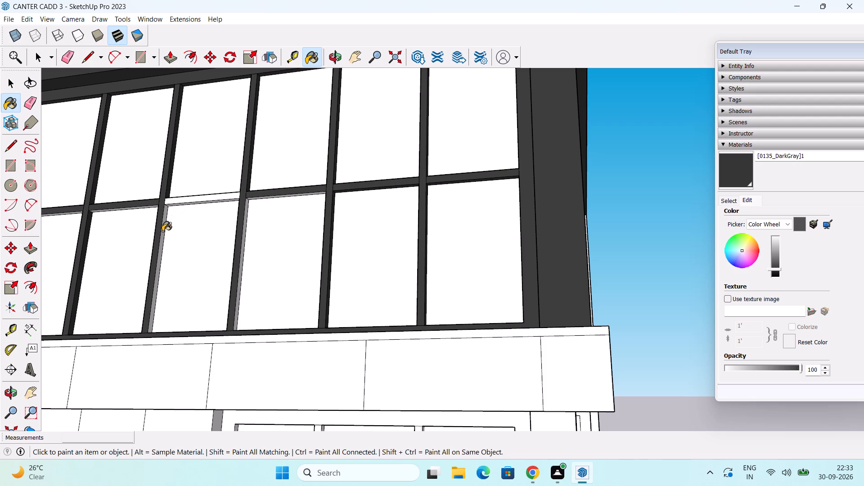
{"action": "left_click", "coordinate": [242, 248]}
Paint the third crossbar segment's underside and the crossbar's top faces in the four panes farthest from the building corner charcoal grey.
{"action": "scroll", "coordinate": [288, 201], "scroll_direction": "up", "scroll_amount": 2}
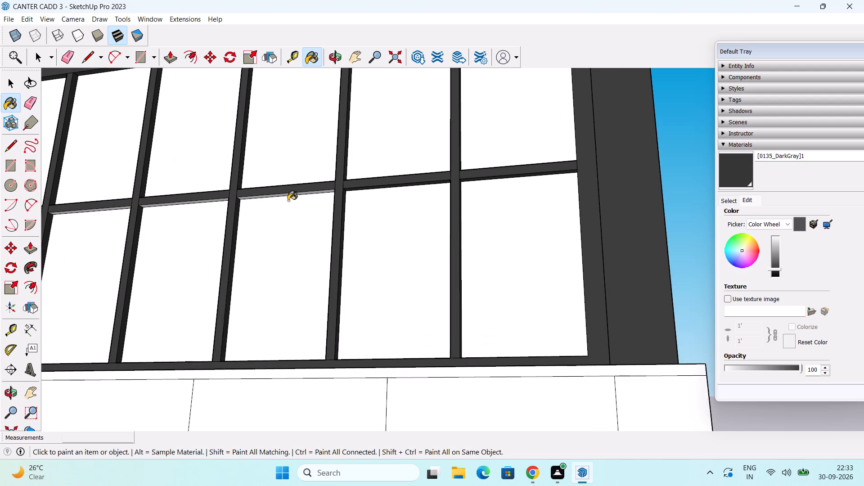
{"action": "middle_click_drag", "start_coordinate": [288, 199], "coordinate": [325, 148]}
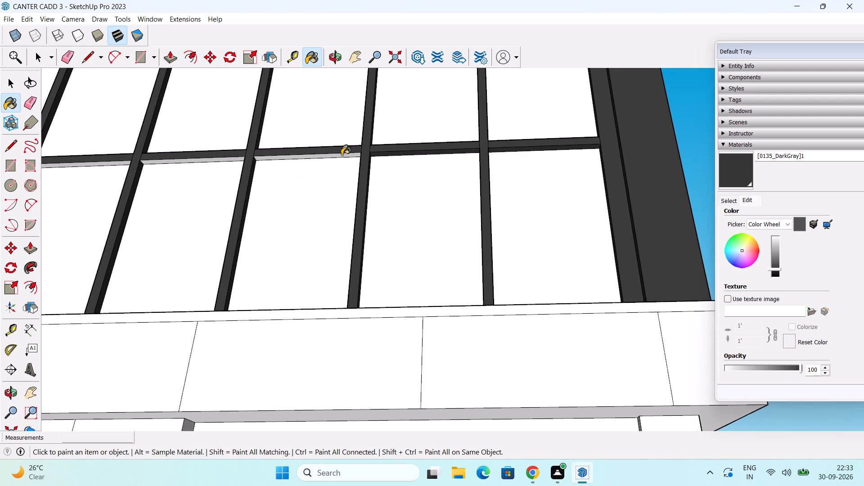
{"action": "left_click", "coordinate": [342, 154]}
{"action": "scroll", "coordinate": [342, 156], "scroll_direction": "down", "scroll_amount": 6}
{"action": "middle_click_drag", "start_coordinate": [342, 156], "coordinate": [367, 458]}
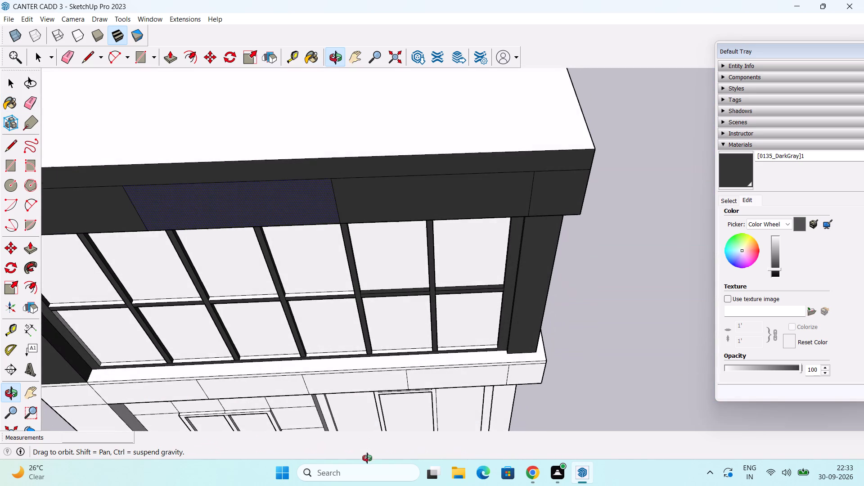
{"action": "middle_click_drag", "start_coordinate": [367, 458], "coordinate": [367, 459]}
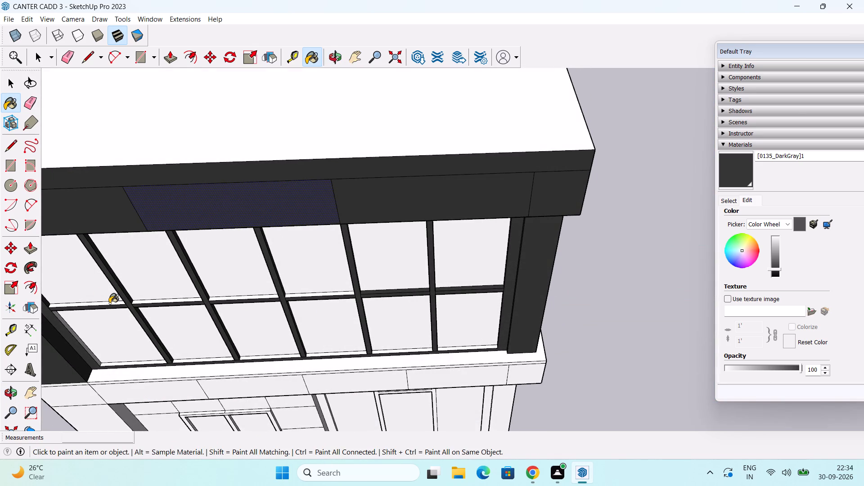
{"action": "left_click", "coordinate": [109, 303]}
{"action": "left_click", "coordinate": [158, 301]}
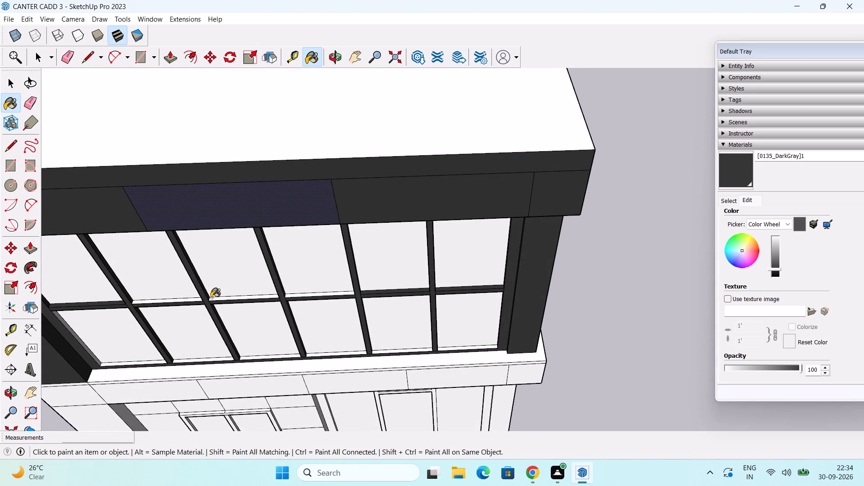
{"action": "left_click", "coordinate": [226, 298]}
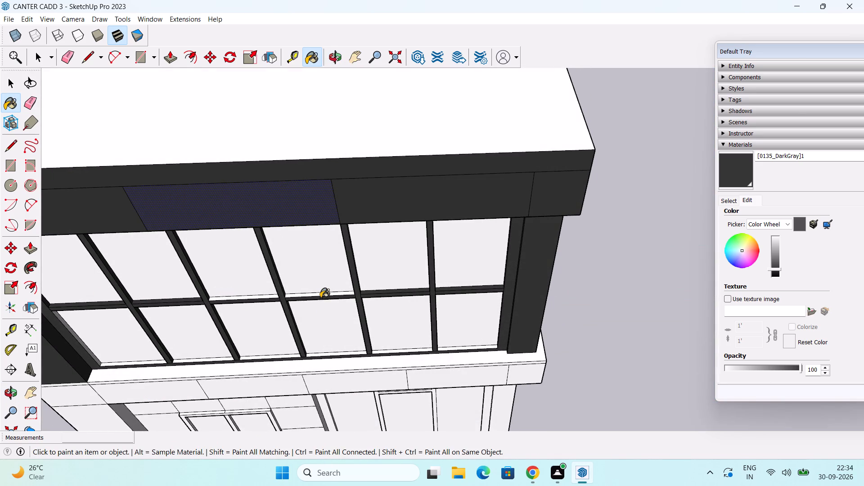
{"action": "left_click", "coordinate": [327, 293]}
Paint the lower inner jamb at the window end farthest from the building corner charcoal grey.
{"action": "scroll", "coordinate": [324, 305], "scroll_direction": "down", "scroll_amount": 3}
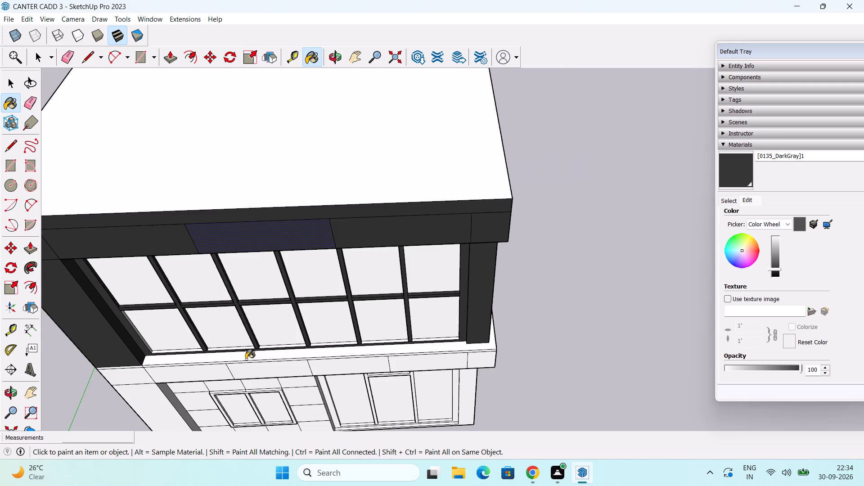
{"action": "middle_click_drag", "start_coordinate": [246, 359], "coordinate": [213, 310]}
{"action": "scroll", "coordinate": [183, 315], "scroll_direction": "up", "scroll_amount": 7}
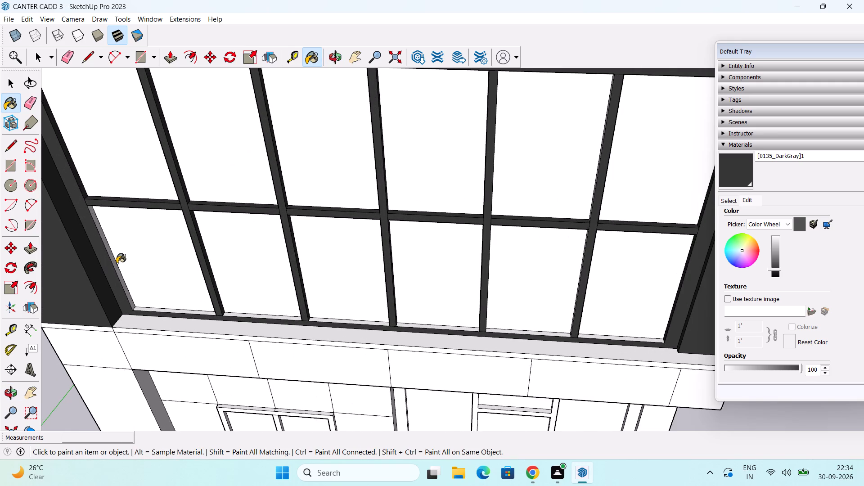
{"action": "left_click", "coordinate": [117, 263]}
Paint the top face of the window's bottom frame charcoal grey in all six lower panes.
{"action": "left_click", "coordinate": [176, 314]}
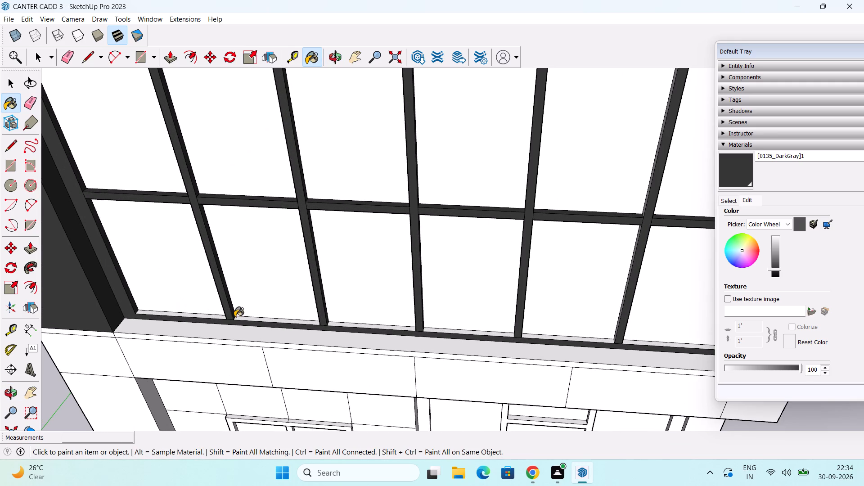
{"action": "left_click", "coordinate": [263, 319]}
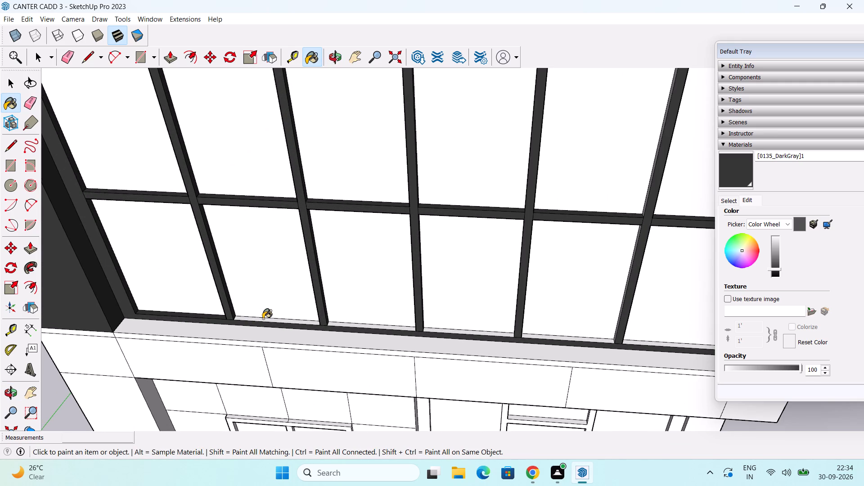
{"action": "left_click", "coordinate": [263, 319]}
{"action": "scroll", "coordinate": [263, 319], "scroll_direction": "down", "scroll_amount": 2}
{"action": "middle_click_drag", "start_coordinate": [263, 318], "coordinate": [169, 315], "text": "shift"}
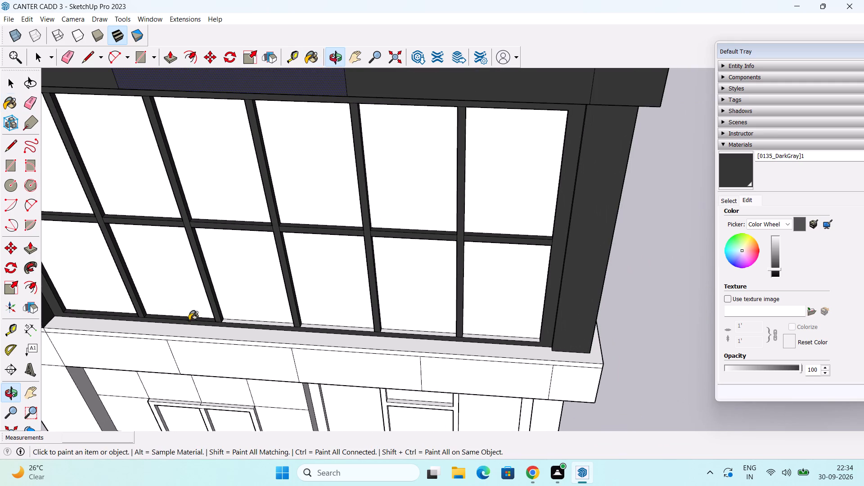
{"action": "scroll", "coordinate": [246, 322], "scroll_direction": "up", "scroll_amount": 3}
{"action": "left_click", "coordinate": [260, 323]}
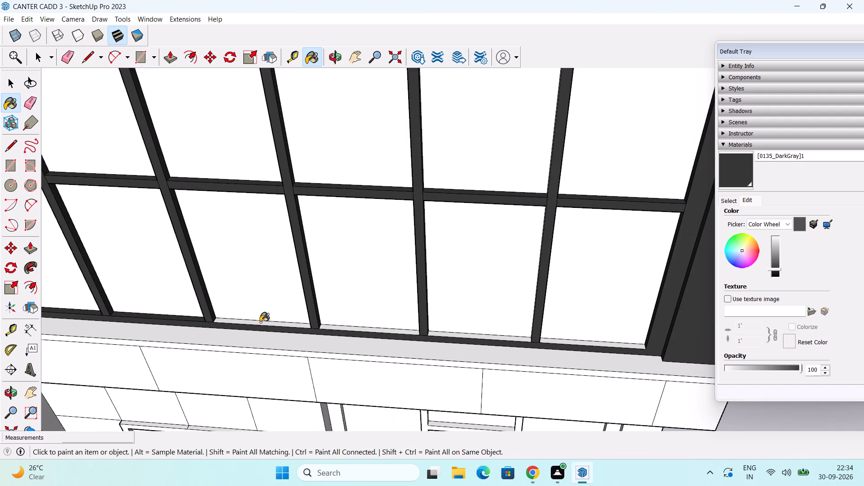
{"action": "left_click", "coordinate": [346, 328]}
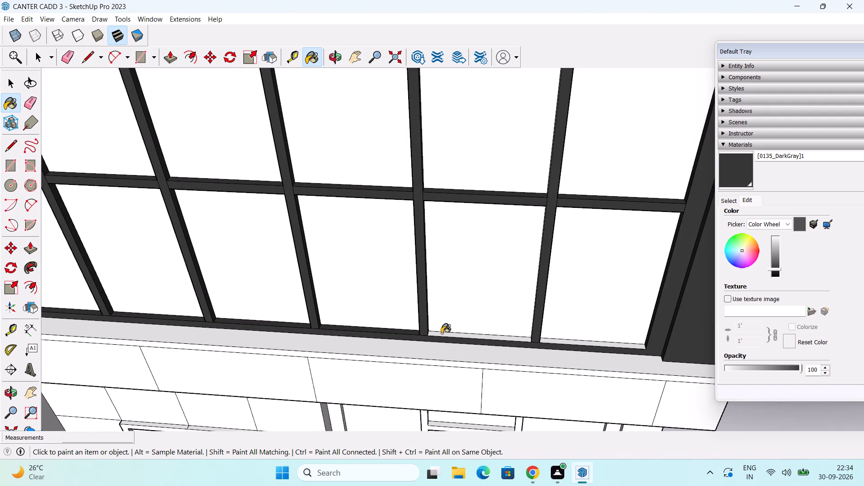
{"action": "left_click", "coordinate": [453, 334]}
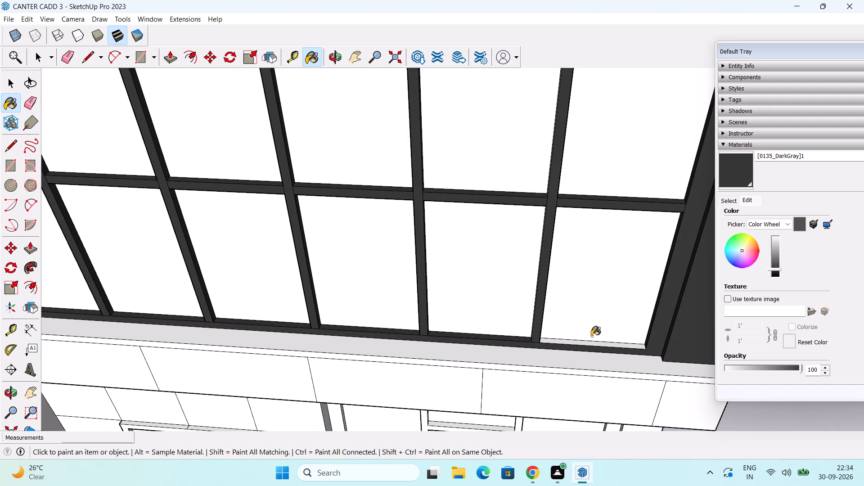
{"action": "left_click", "coordinate": [593, 342]}
Paint the undersides of the three crossbar segments farthest from the building corner charcoal grey.
{"action": "scroll", "coordinate": [593, 323], "scroll_direction": "down", "scroll_amount": 6}
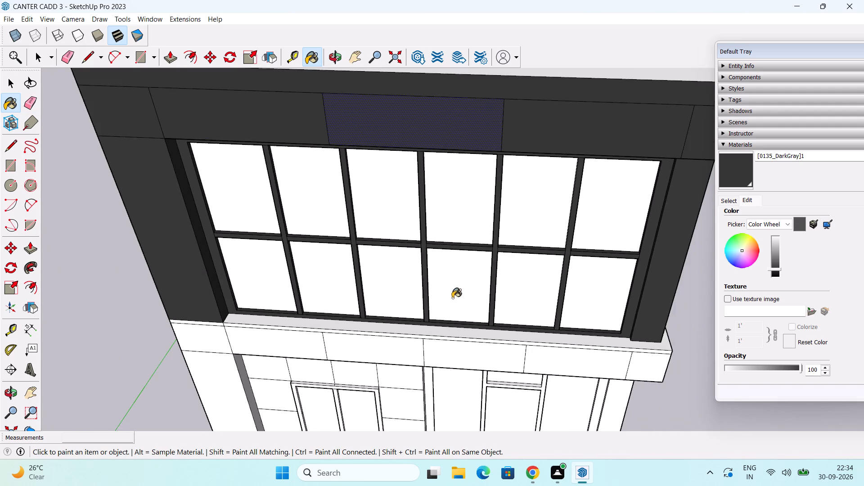
{"action": "middle_click_drag", "start_coordinate": [452, 297], "coordinate": [454, 171]}
{"action": "middle_click_drag", "start_coordinate": [418, 279], "coordinate": [439, 113]}
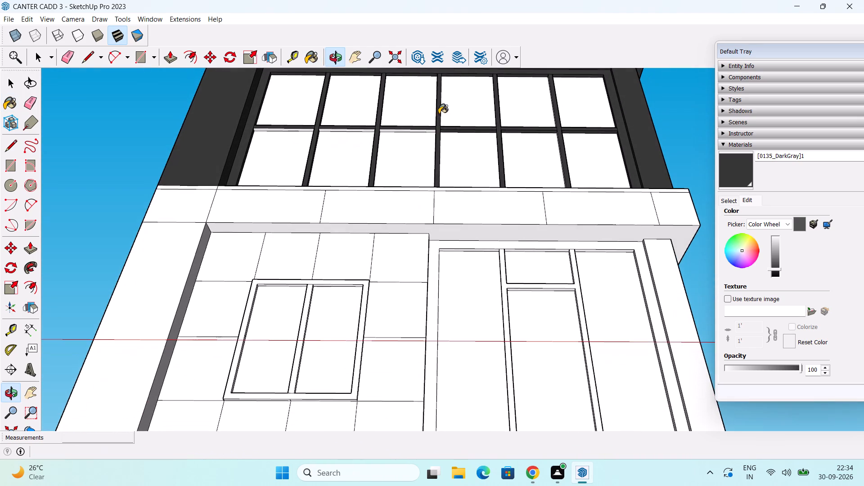
{"action": "scroll", "coordinate": [439, 122], "scroll_direction": "up", "scroll_amount": 5}
{"action": "scroll", "coordinate": [301, 144], "scroll_direction": "up", "scroll_amount": 2}
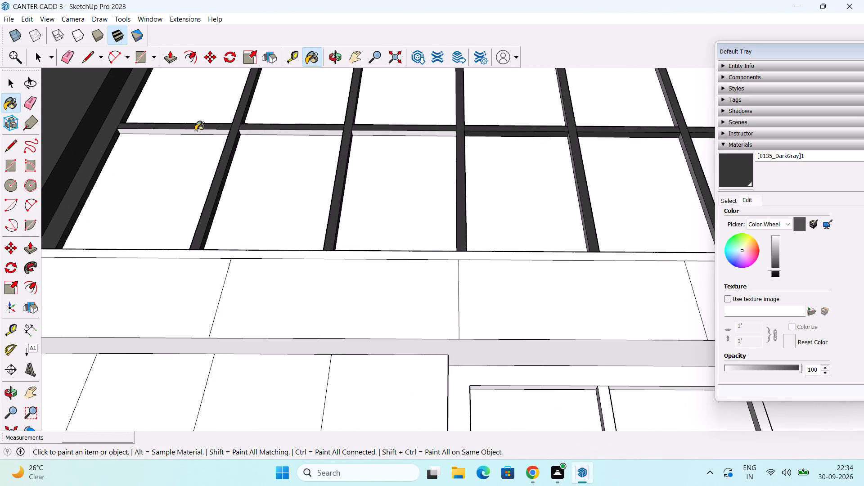
{"action": "left_click", "coordinate": [203, 131]}
{"action": "left_click", "coordinate": [286, 129]}
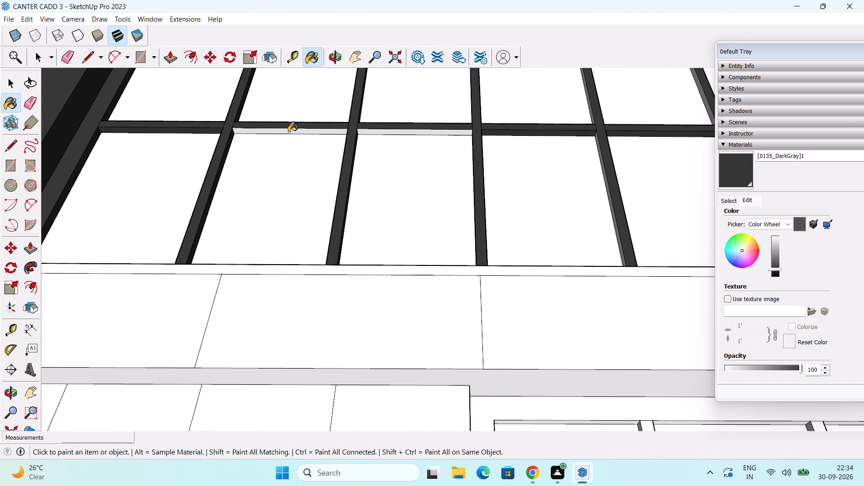
{"action": "left_click", "coordinate": [288, 132]}
{"action": "left_click", "coordinate": [392, 132]}
Paint the white side faces of the six-pane-wide window's three mullions farthest from the shared glazed corner charcoal grey, above and below the crossbar.
{"action": "scroll", "coordinate": [393, 132], "scroll_direction": "down", "scroll_amount": 11}
{"action": "middle_click_drag", "start_coordinate": [394, 151], "coordinate": [611, 216]}
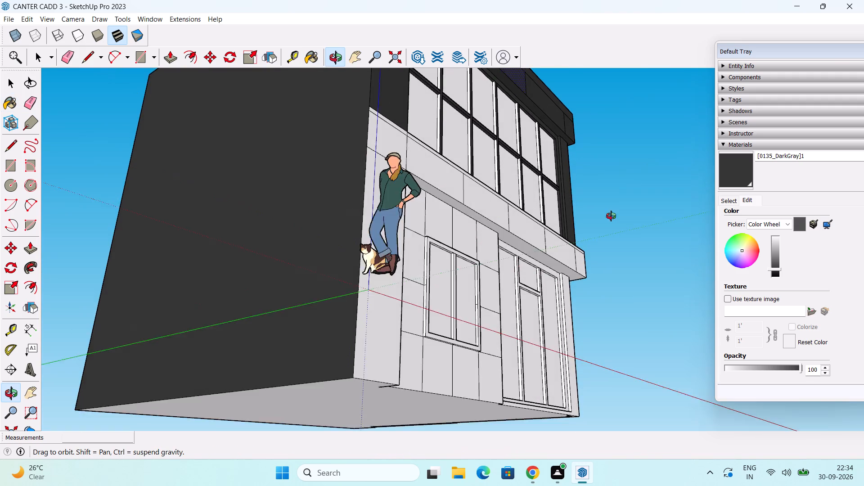
{"action": "middle_click_drag", "start_coordinate": [611, 216], "coordinate": [612, 222]}
{"action": "middle_click_drag", "start_coordinate": [570, 201], "coordinate": [515, 286]}
{"action": "scroll", "coordinate": [456, 232], "scroll_direction": "up", "scroll_amount": 1}
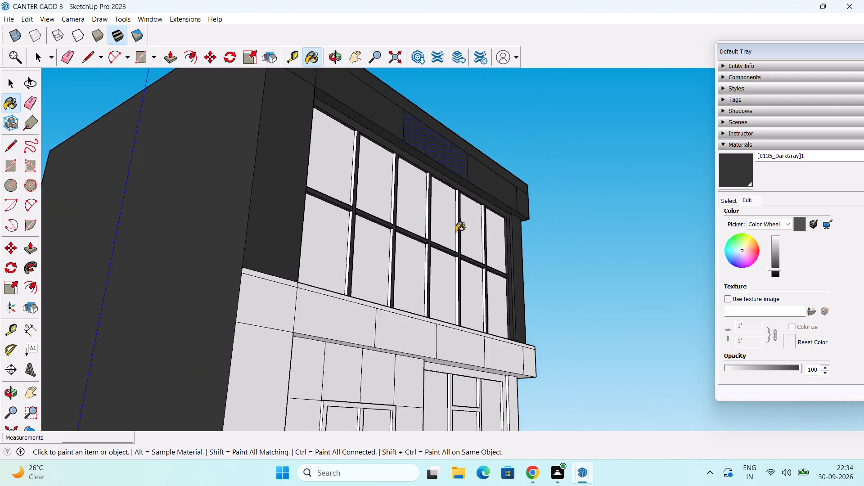
{"action": "scroll", "coordinate": [456, 232], "scroll_direction": "up", "scroll_amount": 5}
{"action": "left_click", "coordinate": [243, 144]}
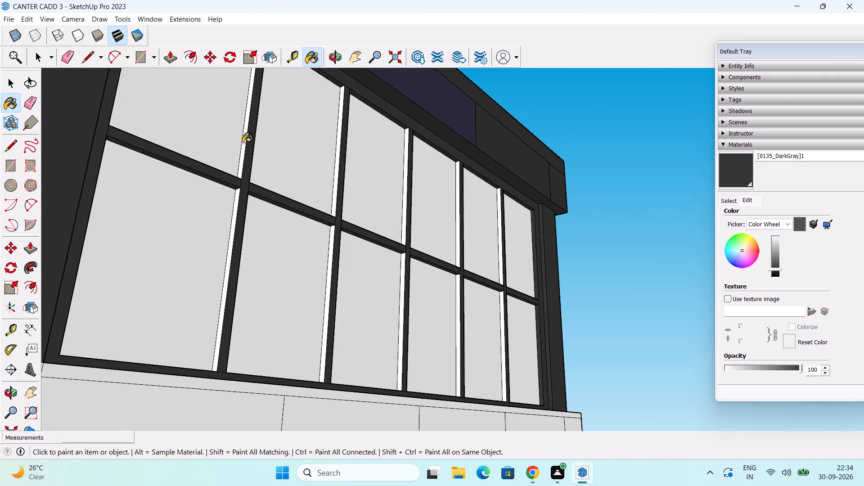
{"action": "left_click", "coordinate": [235, 201]}
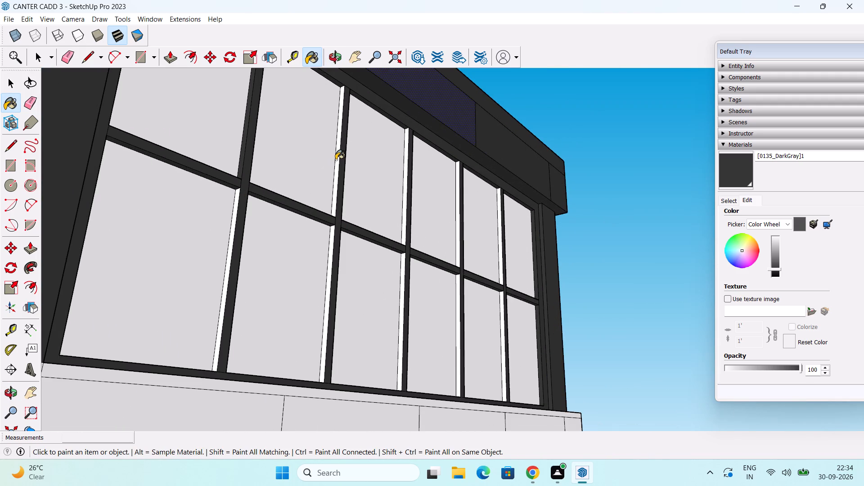
{"action": "left_click", "coordinate": [336, 158]}
{"action": "left_click", "coordinate": [337, 171]}
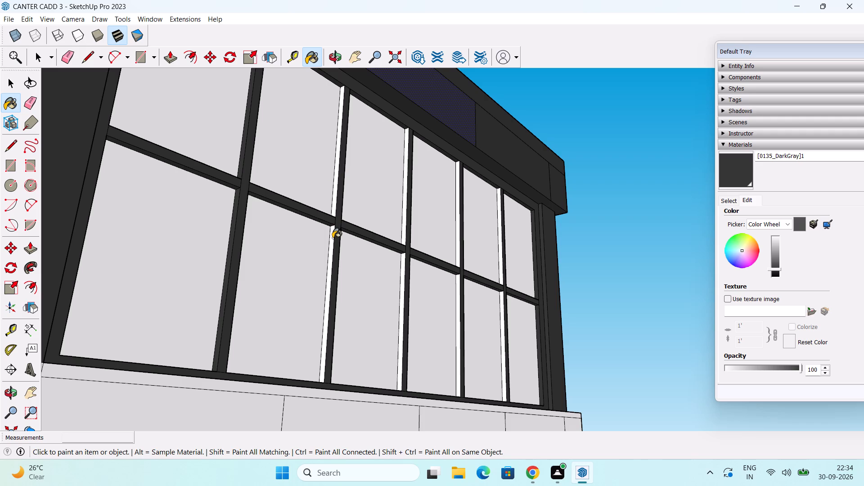
{"action": "left_click", "coordinate": [329, 252]}
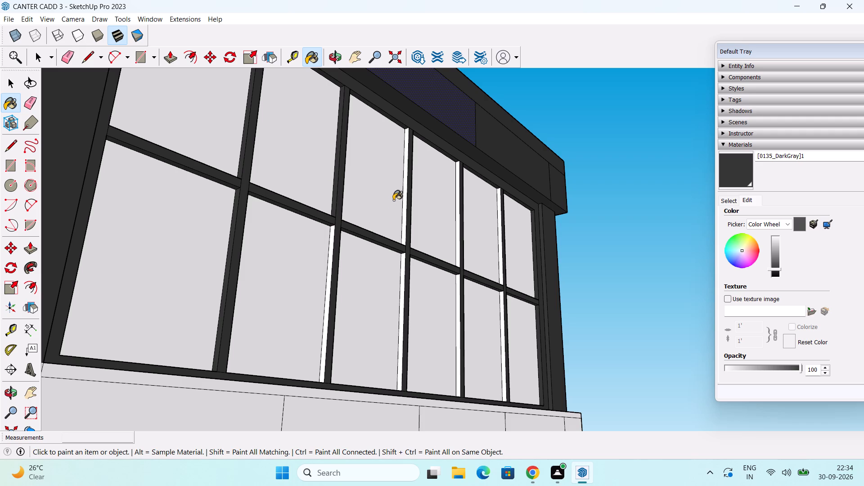
{"action": "left_click", "coordinate": [405, 207]}
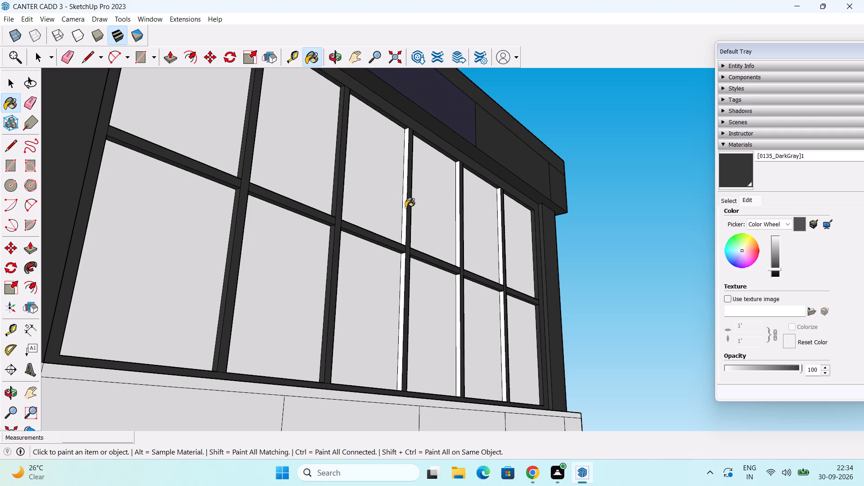
{"action": "left_click", "coordinate": [401, 299]}
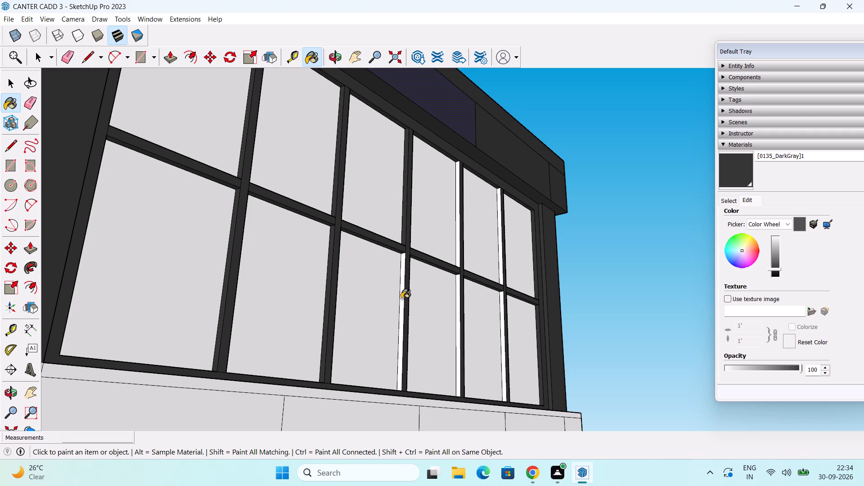
Paint the white side faces of the two remaining mullions nearest the shared glazed corner charcoal grey, above and below the crossbar.
{"action": "left_click", "coordinate": [456, 230]}
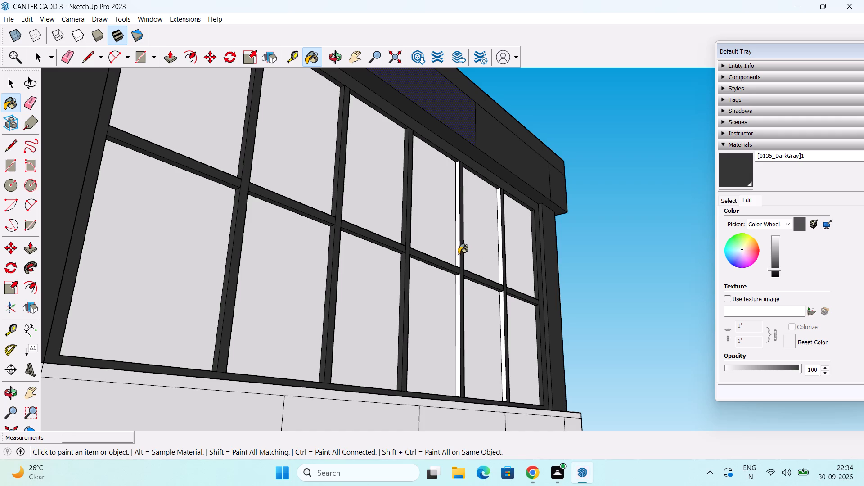
{"action": "left_click", "coordinate": [456, 257]}
{"action": "scroll", "coordinate": [457, 263], "scroll_direction": "up", "scroll_amount": 3}
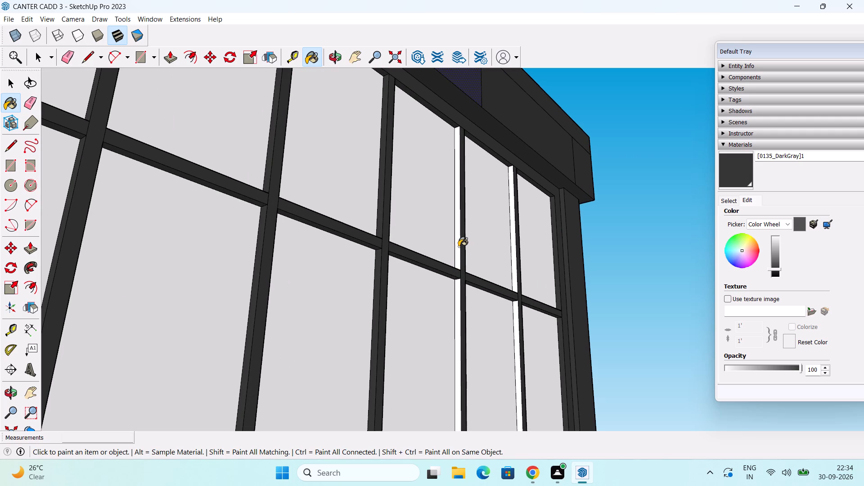
{"action": "left_click", "coordinate": [459, 247]}
{"action": "left_click", "coordinate": [458, 293]}
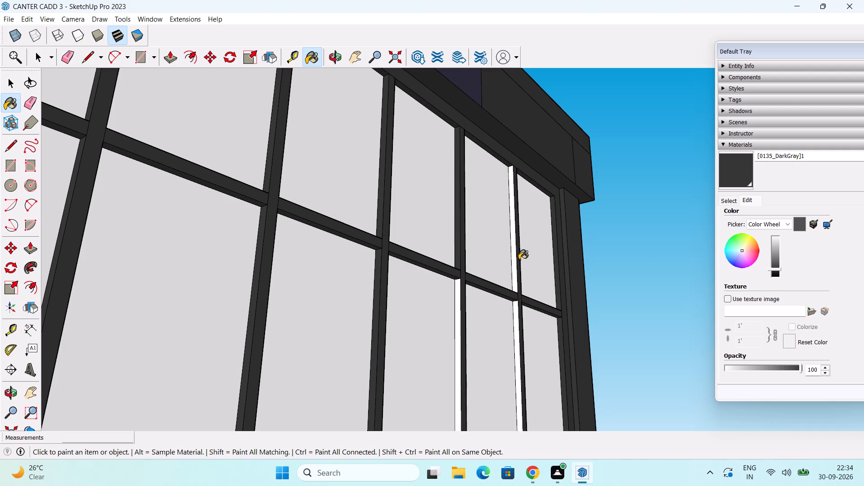
{"action": "left_click", "coordinate": [514, 259]}
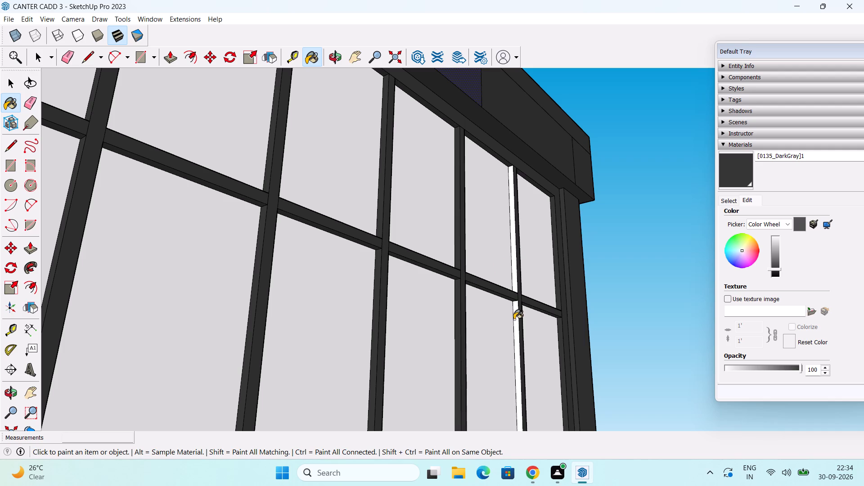
{"action": "left_click", "coordinate": [516, 321]}
Paint the top face of the ledge below the upper-floor windows charcoal grey.
{"action": "scroll", "coordinate": [517, 319], "scroll_direction": "down", "scroll_amount": 8}
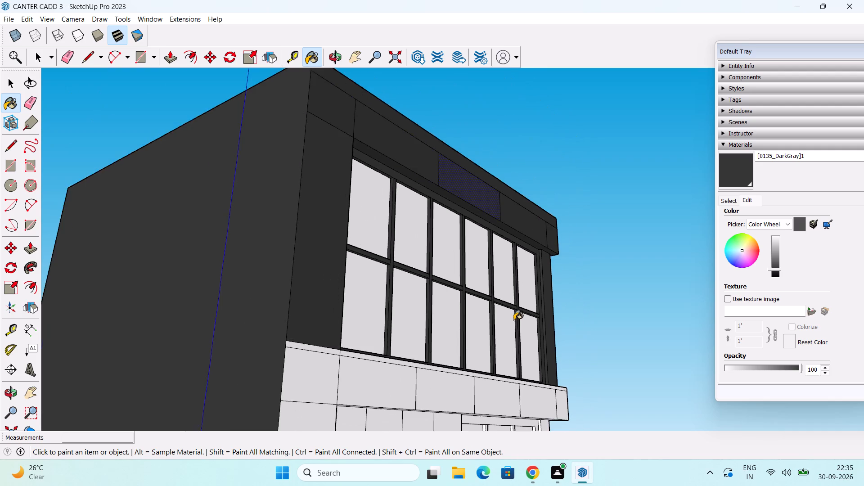
{"action": "middle_click_drag", "start_coordinate": [509, 319], "coordinate": [213, 345]}
{"action": "middle_click_drag", "start_coordinate": [520, 279], "coordinate": [335, 318]}
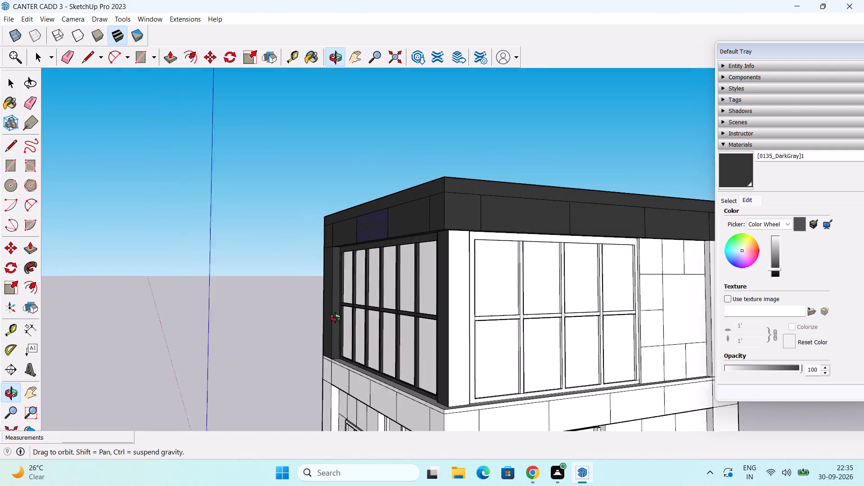
{"action": "middle_click_drag", "start_coordinate": [335, 318], "coordinate": [332, 319]}
{"action": "scroll", "coordinate": [430, 304], "scroll_direction": "up", "scroll_amount": 3}
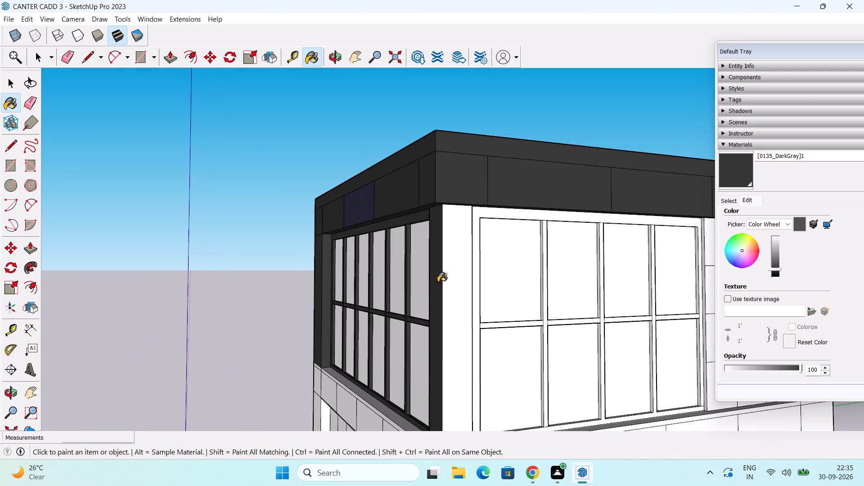
{"action": "scroll", "coordinate": [438, 279], "scroll_direction": "up", "scroll_amount": 2}
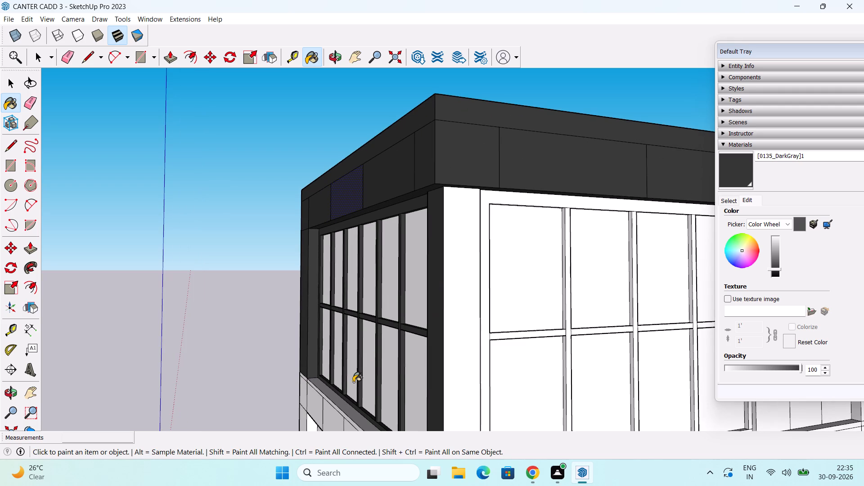
{"action": "middle_click_drag", "start_coordinate": [346, 371], "coordinate": [322, 302]}
{"action": "middle_click_drag", "start_coordinate": [319, 285], "coordinate": [314, 369]}
{"action": "scroll", "coordinate": [333, 369], "scroll_direction": "up", "scroll_amount": 3}
{"action": "left_click", "coordinate": [350, 338]}
{"action": "scroll", "coordinate": [410, 337], "scroll_direction": "down", "scroll_amount": 2}
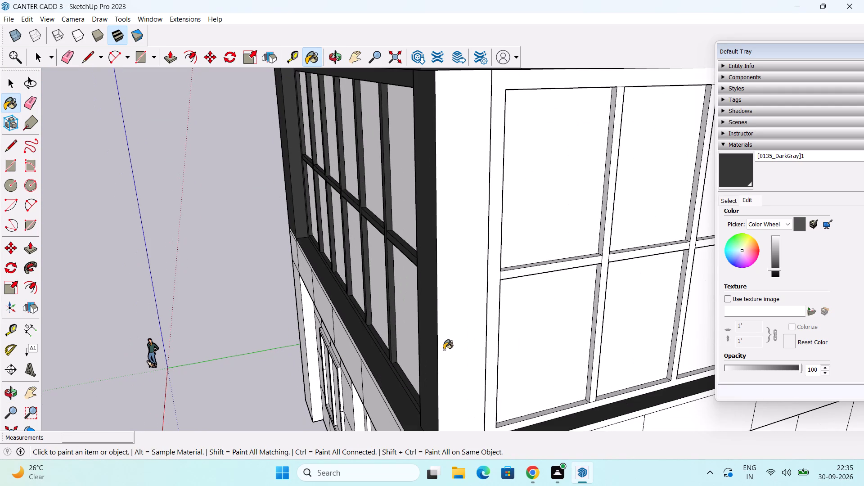
Paint the upper-floor corner pier and the front face of the four-pane-wide window's frame on the adjoining facade charcoal grey.
{"action": "left_click", "coordinate": [461, 333]}
{"action": "scroll", "coordinate": [463, 329], "scroll_direction": "down", "scroll_amount": 2}
{"action": "middle_click_drag", "start_coordinate": [466, 324], "coordinate": [365, 322]}
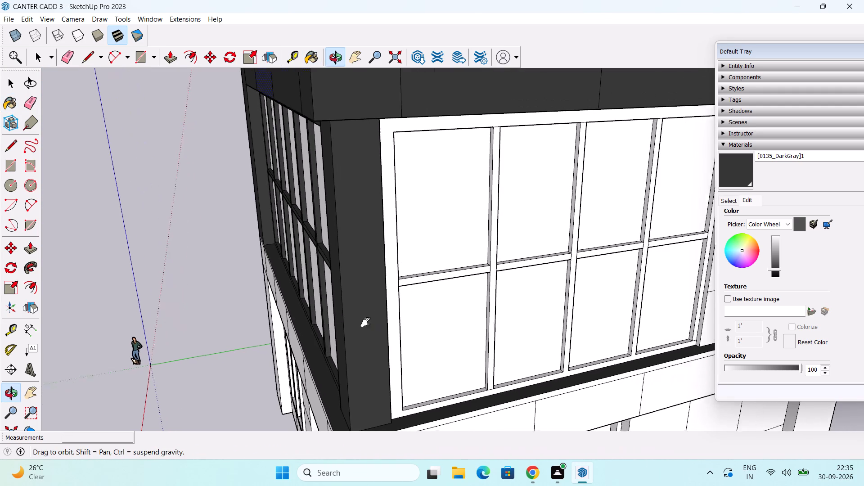
{"action": "middle_click_drag", "start_coordinate": [365, 322], "coordinate": [362, 322]}
{"action": "left_click", "coordinate": [398, 121]}
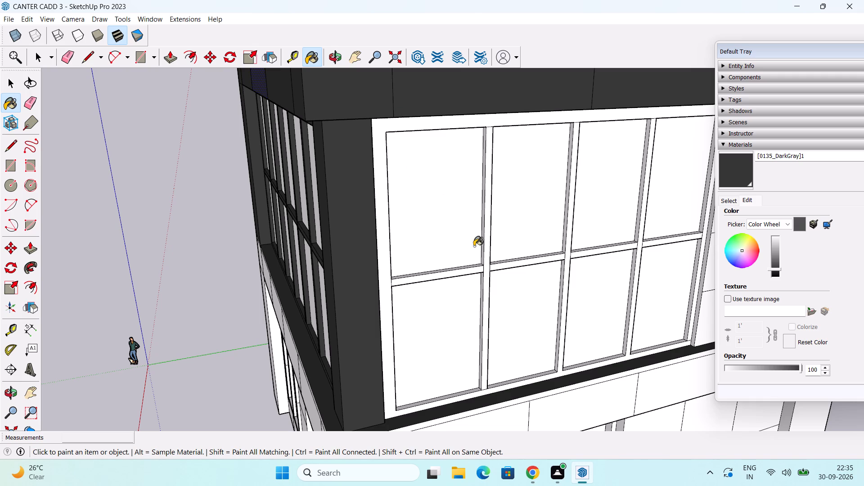
Paint the four-pane-wide window frame's outer side face and upper inner jamb nearest the corner pier charcoal grey.
{"action": "scroll", "coordinate": [478, 262], "scroll_direction": "down", "scroll_amount": 1}
{"action": "middle_click_drag", "start_coordinate": [487, 288], "coordinate": [220, 250]}
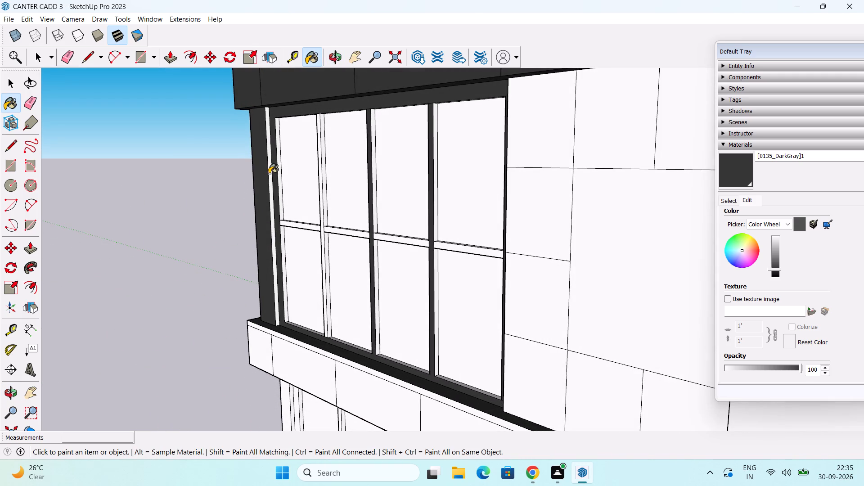
{"action": "scroll", "coordinate": [269, 175], "scroll_direction": "up", "scroll_amount": 7}
{"action": "left_click", "coordinate": [272, 182]}
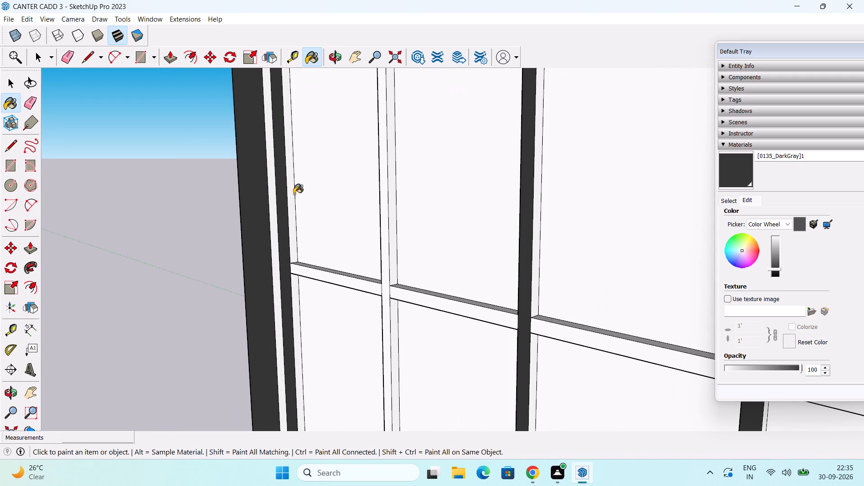
{"action": "left_click", "coordinate": [291, 200]}
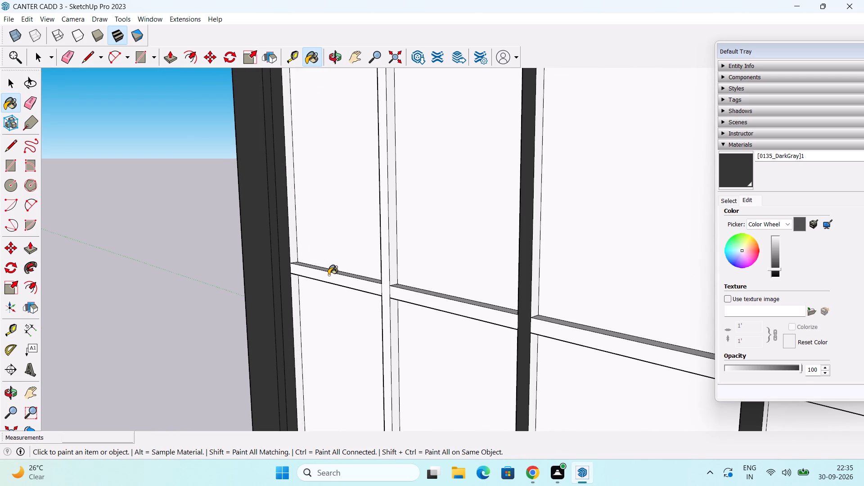
Paint the crossbar segment and the mullion nearest the corner pier charcoal grey.
{"action": "left_click", "coordinate": [328, 275]}
{"action": "left_click", "coordinate": [385, 280]}
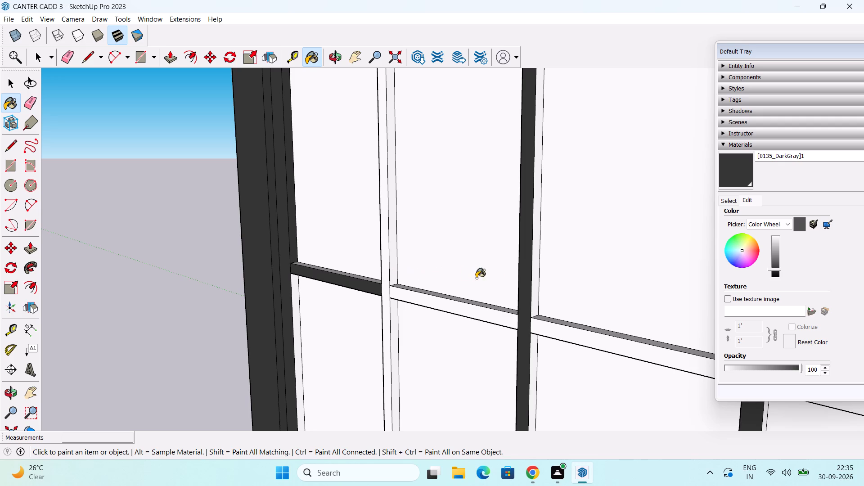
Paint the lower inner jamb beside the corner pier charcoal grey in the four-pane-wide window.
{"action": "scroll", "coordinate": [503, 283], "scroll_direction": "down", "scroll_amount": 10}
{"action": "middle_click_drag", "start_coordinate": [513, 298], "coordinate": [592, 265]}
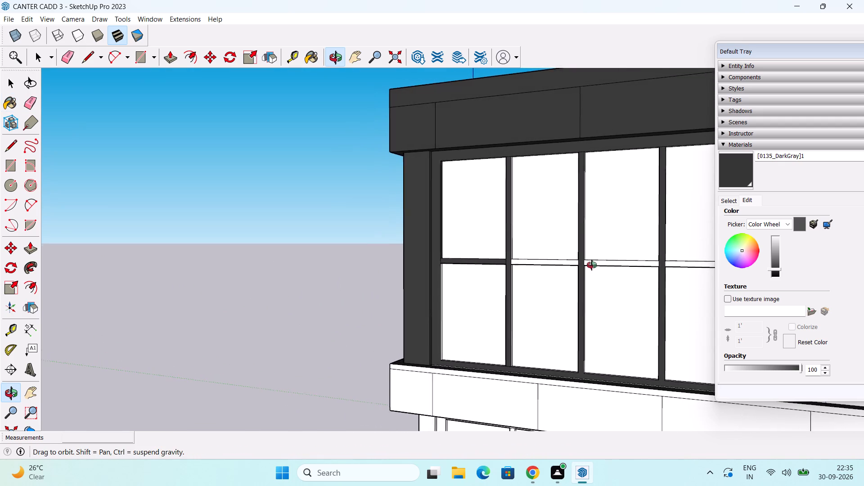
{"action": "middle_click_drag", "start_coordinate": [592, 265], "coordinate": [592, 265]}
{"action": "middle_click_drag", "start_coordinate": [592, 264], "coordinate": [433, 254]}
{"action": "scroll", "coordinate": [410, 333], "scroll_direction": "up", "scroll_amount": 7}
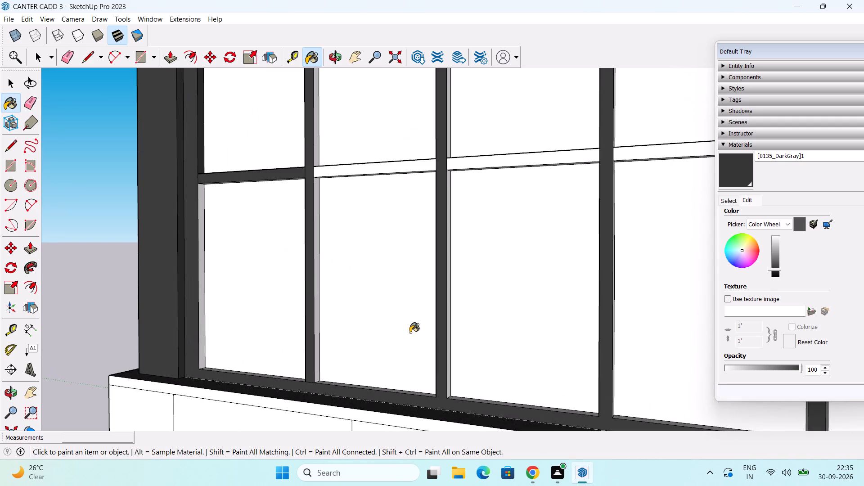
{"action": "middle_click", "coordinate": [316, 212]}
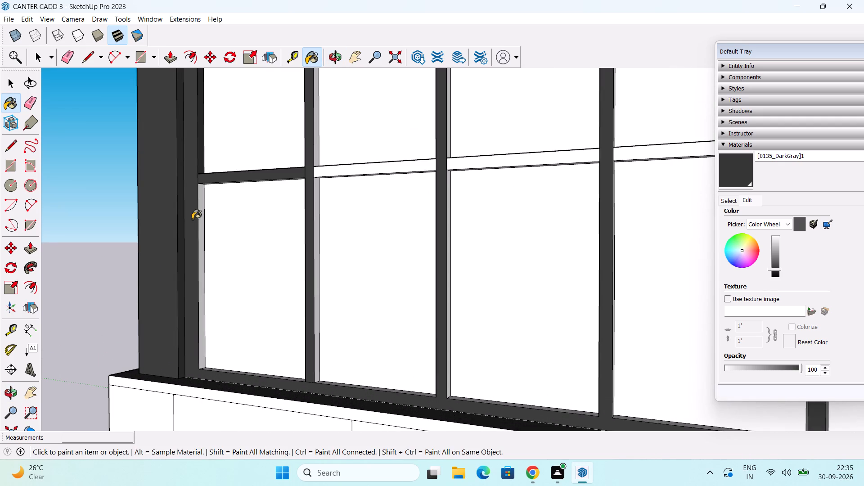
{"action": "left_click", "coordinate": [200, 220]}
Paint the front faces of the second and third crossbar segments from the corner pier charcoal grey.
{"action": "scroll", "coordinate": [390, 184], "scroll_direction": "up", "scroll_amount": 2}
{"action": "left_click", "coordinate": [380, 164]}
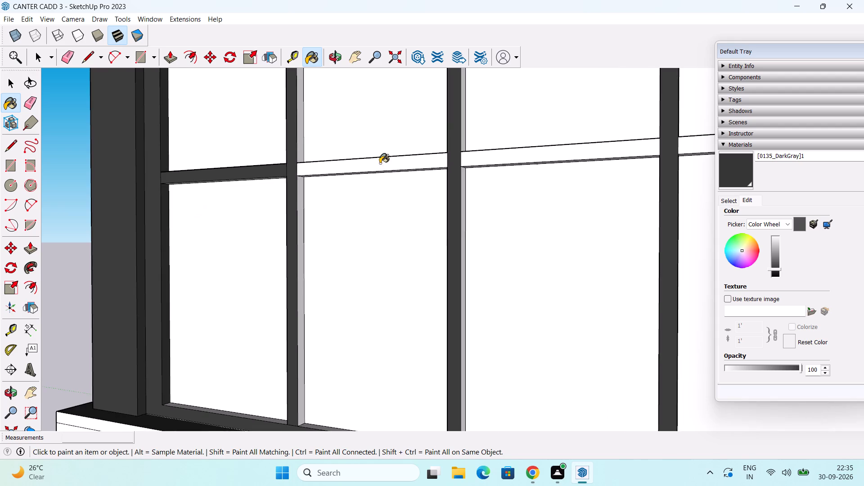
{"action": "left_click", "coordinate": [495, 159]}
{"action": "scroll", "coordinate": [495, 160], "scroll_direction": "down", "scroll_amount": 5}
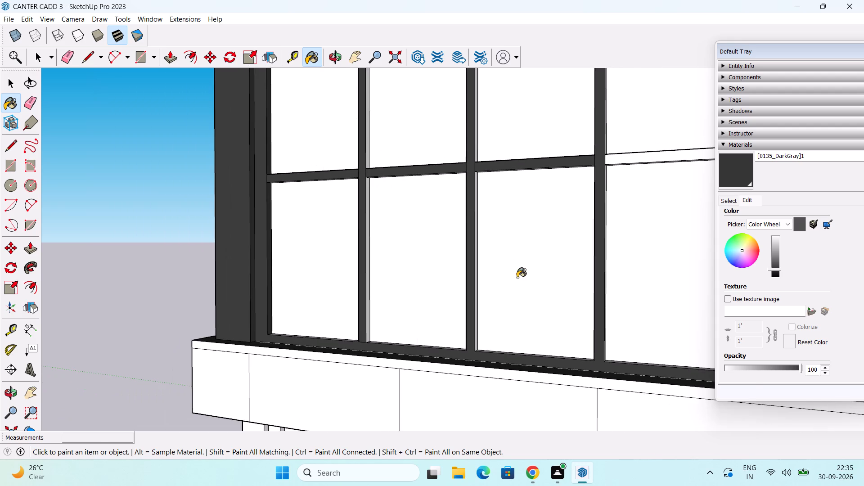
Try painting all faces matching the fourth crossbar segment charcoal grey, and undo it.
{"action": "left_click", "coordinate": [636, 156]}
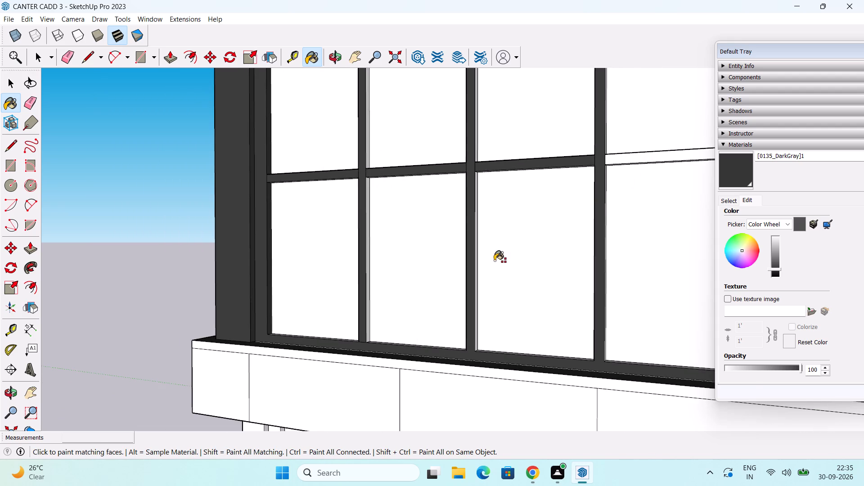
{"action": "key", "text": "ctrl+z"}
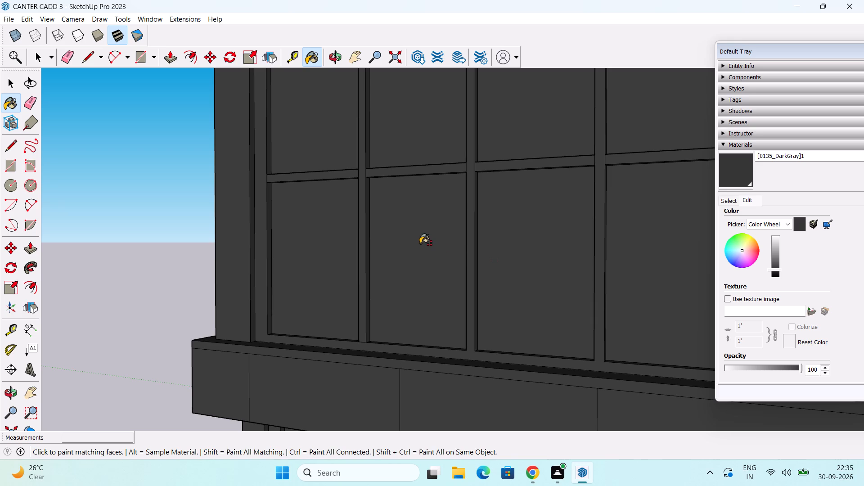
Paint only the fourth crossbar segment's front face with the [0135_DarkGray]1 material.
{"action": "key", "text": "space"}
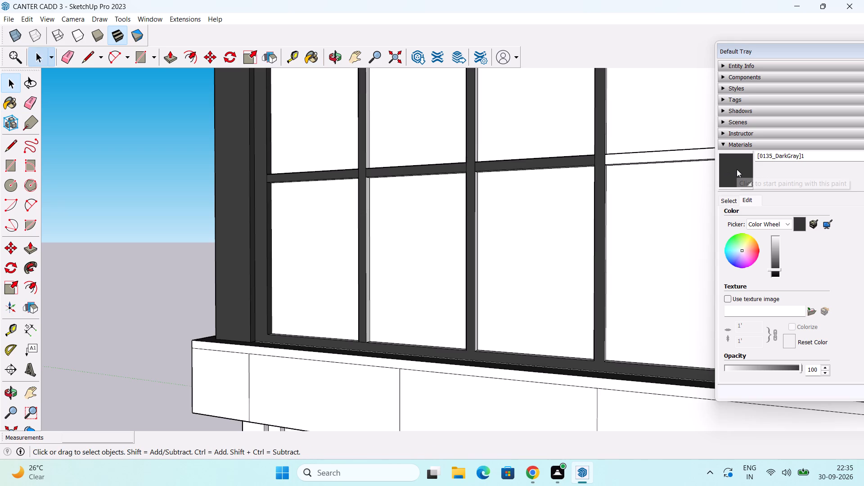
{"action": "left_click", "coordinate": [737, 168]}
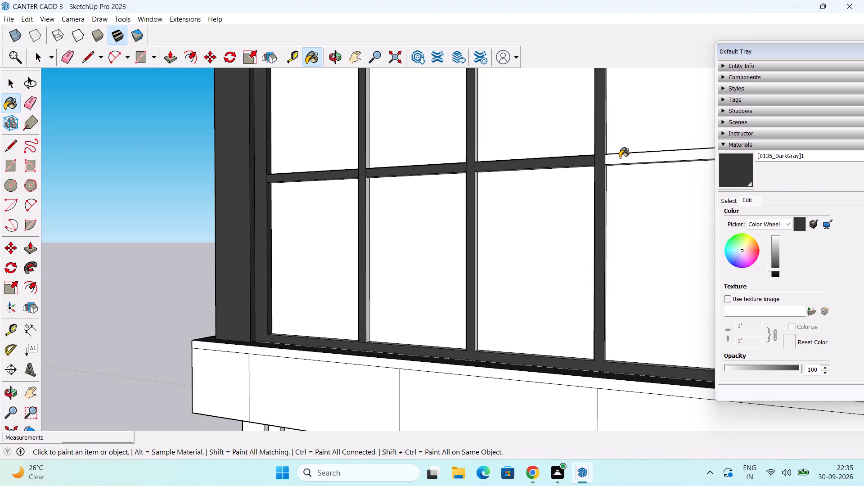
{"action": "left_click", "coordinate": [620, 156]}
Paint the column of four upper-floor wall panels beside the four-pane-wide window with the [0135_DarkGray]1 material.
{"action": "middle_click_drag", "start_coordinate": [535, 193], "coordinate": [408, 227]}
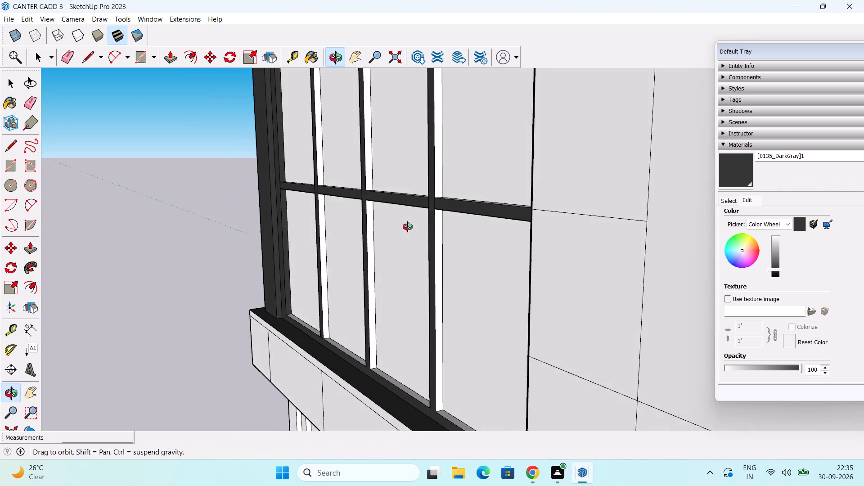
{"action": "middle_click_drag", "start_coordinate": [408, 227], "coordinate": [540, 219]}
{"action": "scroll", "coordinate": [547, 216], "scroll_direction": "down", "scroll_amount": 10}
{"action": "middle_click_drag", "start_coordinate": [546, 223], "coordinate": [628, 245]}
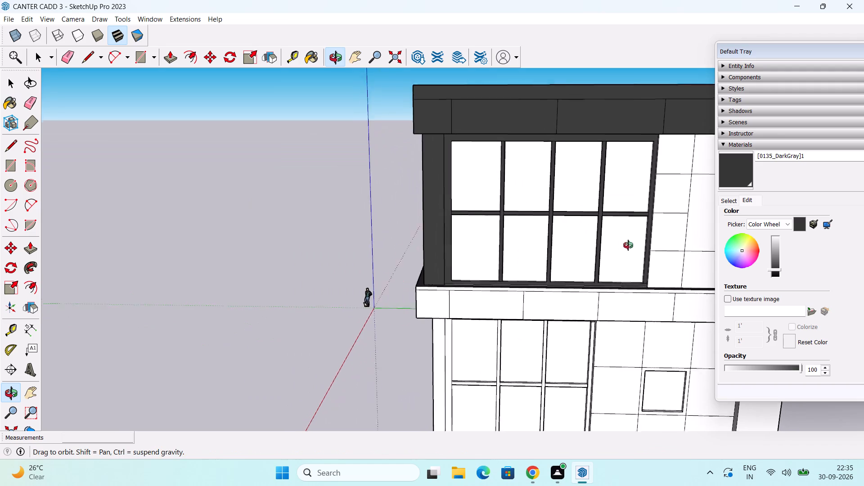
{"action": "middle_click_drag", "start_coordinate": [628, 245], "coordinate": [635, 242]}
{"action": "left_click", "coordinate": [675, 156]}
{"action": "left_click", "coordinate": [674, 192]}
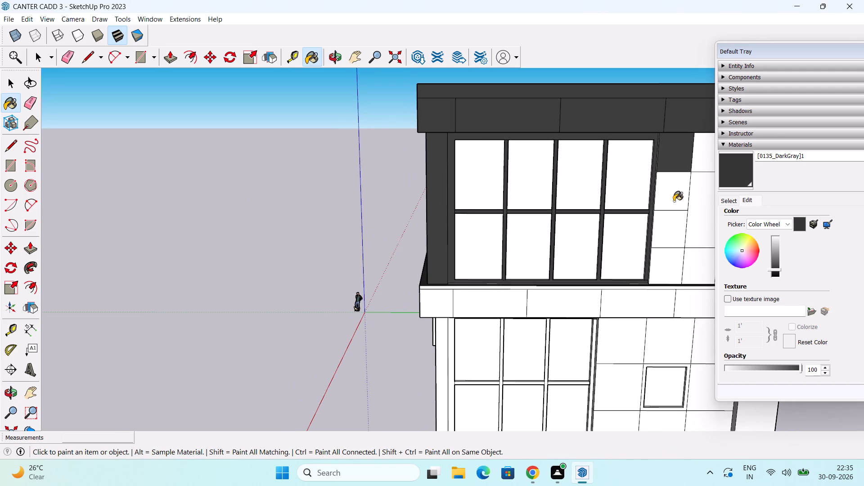
{"action": "left_click", "coordinate": [673, 229]}
{"action": "left_click", "coordinate": [673, 260]}
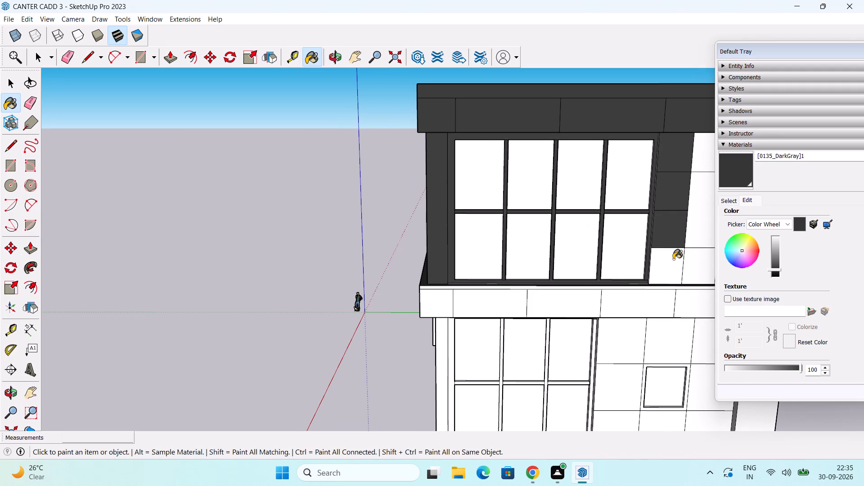
Paint the two panels above and two below the square opening, plus the upper-floor end pier's front face, charcoal grey.
{"action": "middle_click_drag", "start_coordinate": [673, 252], "coordinate": [495, 247]}
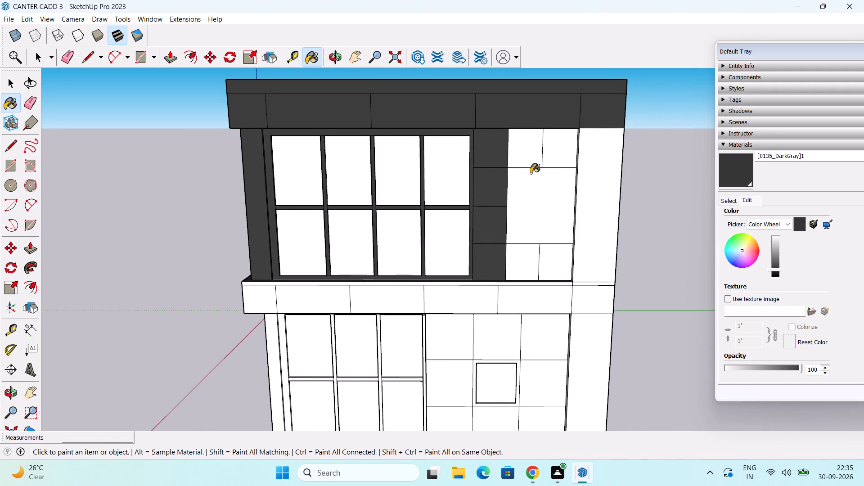
{"action": "left_click_drag", "start_coordinate": [526, 166], "coordinate": [531, 166]}
{"action": "left_click", "coordinate": [569, 149]}
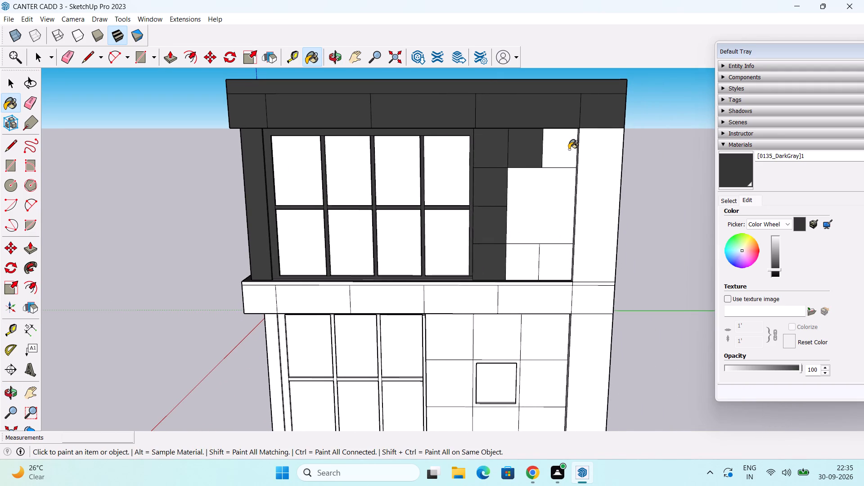
{"action": "left_click", "coordinate": [598, 159]}
{"action": "left_click", "coordinate": [557, 268]}
{"action": "left_click", "coordinate": [516, 272]}
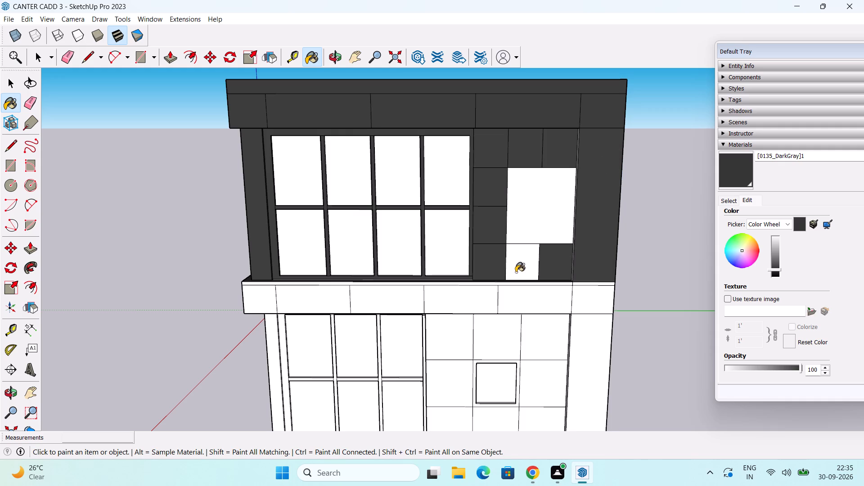
Paint the inner side face of the upper-floor end pier beyond the square opening charcoal grey.
{"action": "scroll", "coordinate": [524, 222], "scroll_direction": "up", "scroll_amount": 5}
{"action": "middle_click_drag", "start_coordinate": [530, 217], "coordinate": [637, 219]}
{"action": "left_click", "coordinate": [657, 120]}
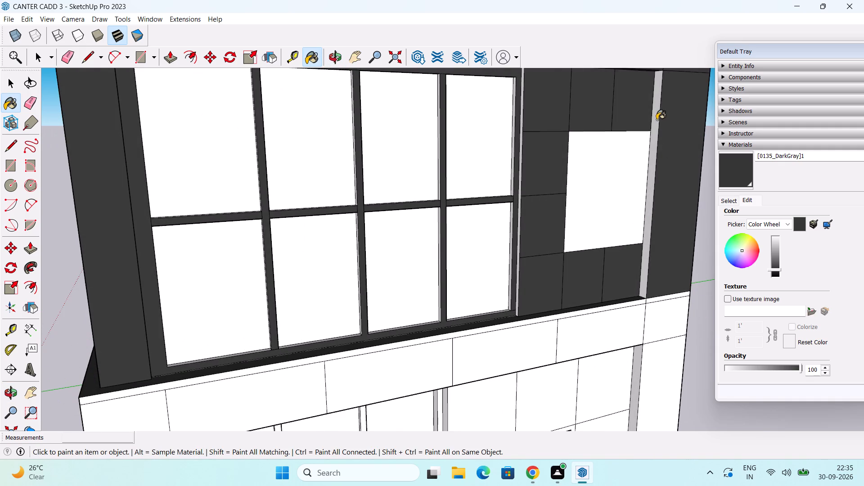
Paint the wall reveal and the upper and lower inner jambs on the window's side nearest the square opening charcoal grey.
{"action": "middle_click_drag", "start_coordinate": [649, 171], "coordinate": [684, 194]}
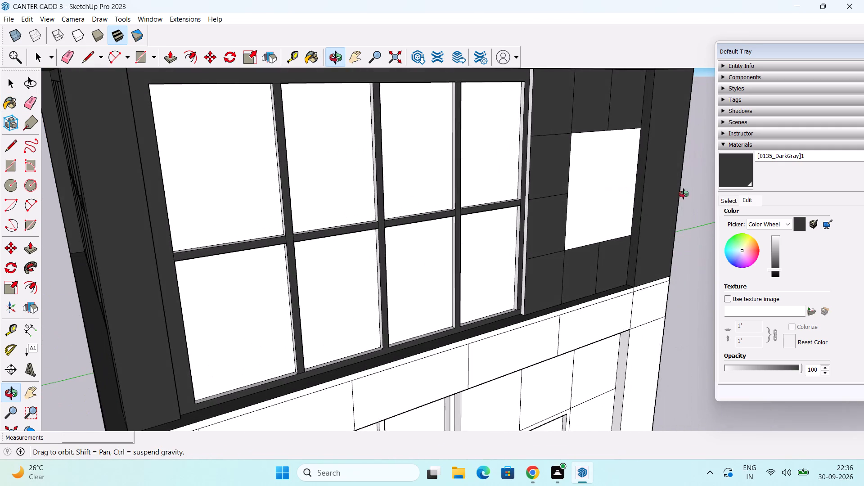
{"action": "middle_click_drag", "start_coordinate": [684, 194], "coordinate": [684, 194]}
{"action": "left_click", "coordinate": [529, 127]}
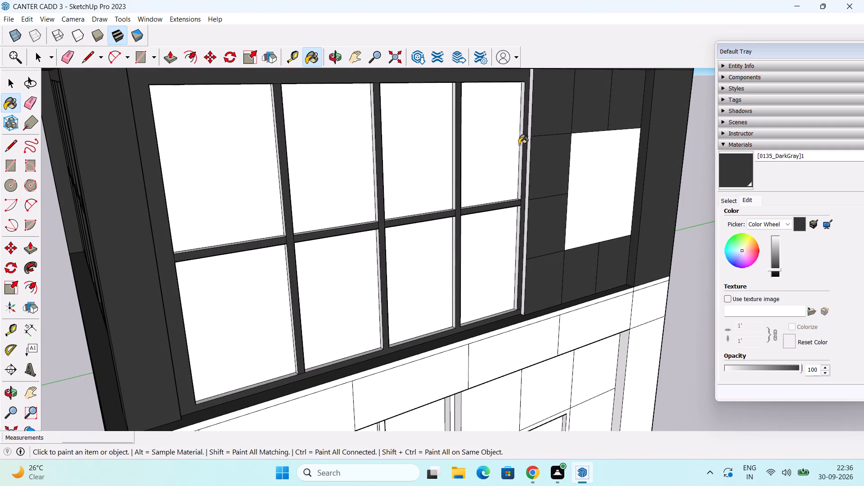
{"action": "left_click", "coordinate": [520, 145]}
{"action": "scroll", "coordinate": [524, 188], "scroll_direction": "up", "scroll_amount": 4}
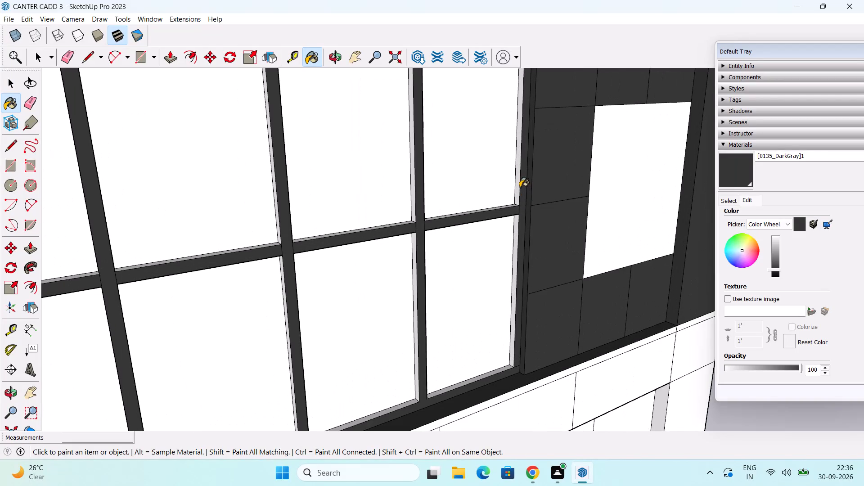
{"action": "left_click", "coordinate": [517, 184]}
{"action": "left_click", "coordinate": [515, 238]}
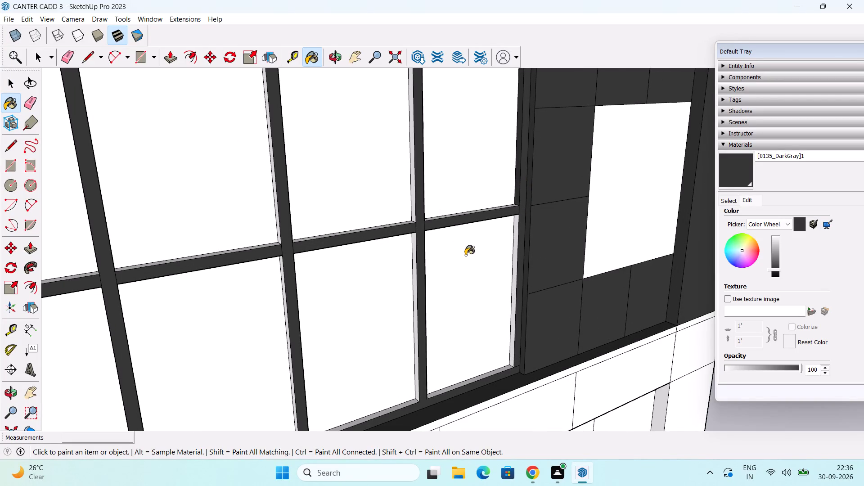
Paint the upper and lower side faces of all three mullions that face the corner pier charcoal grey.
{"action": "middle_click_drag", "start_coordinate": [450, 261], "coordinate": [601, 181]}
{"action": "left_click", "coordinate": [575, 113]}
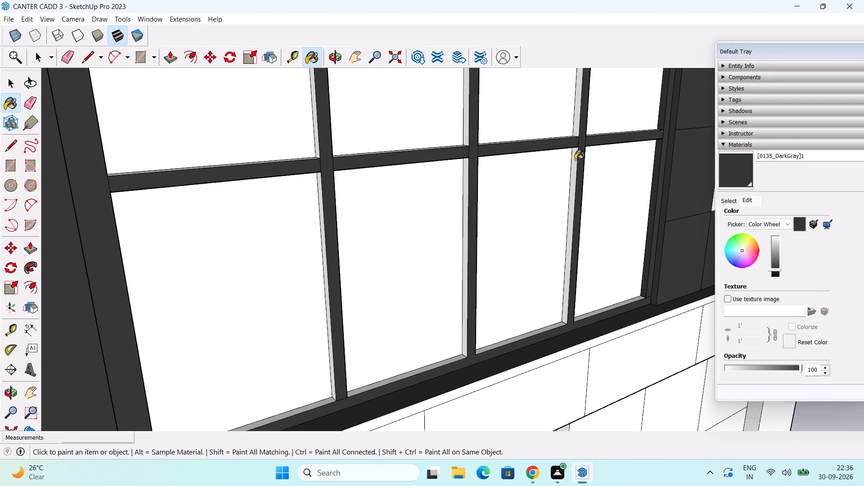
{"action": "left_click", "coordinate": [571, 167]}
{"action": "left_click", "coordinate": [573, 174]}
{"action": "left_click", "coordinate": [578, 111]}
{"action": "left_click", "coordinate": [463, 123]}
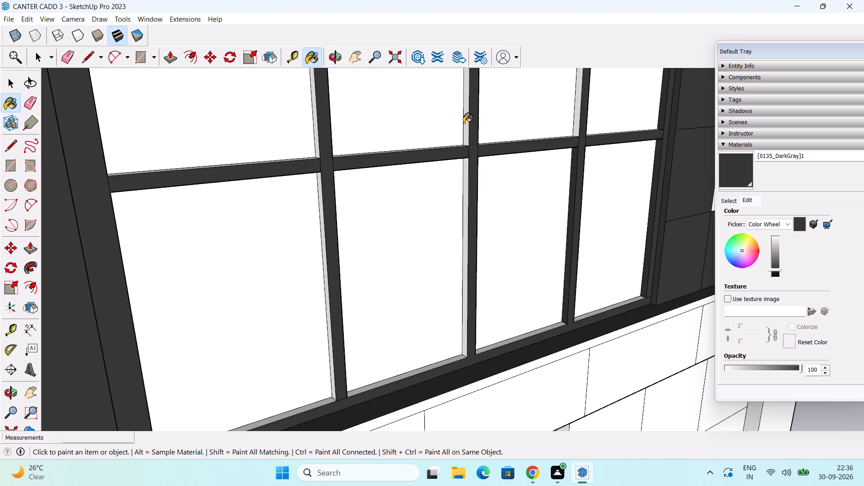
{"action": "left_click", "coordinate": [466, 137]}
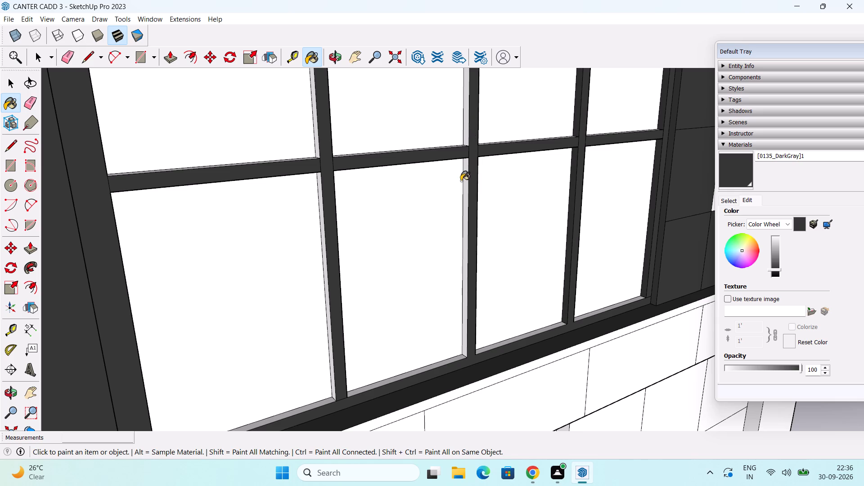
{"action": "left_click", "coordinate": [466, 184]}
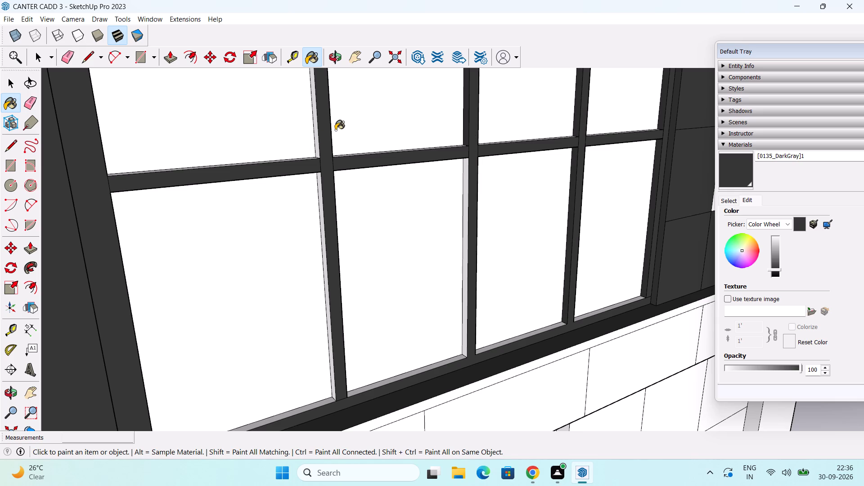
{"action": "left_click", "coordinate": [315, 134]}
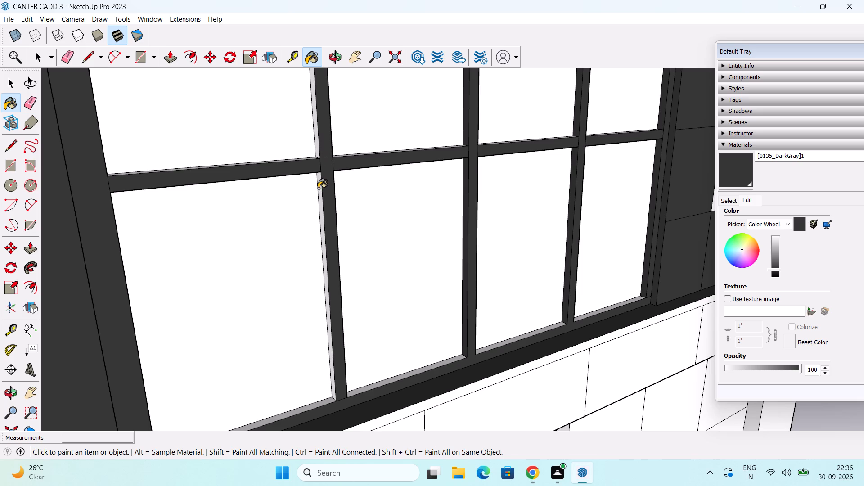
{"action": "left_click", "coordinate": [319, 188]}
Paint the top faces of the fourth and third crossbar segments from the corner pier charcoal grey.
{"action": "scroll", "coordinate": [331, 165], "scroll_direction": "down", "scroll_amount": 8}
{"action": "middle_click_drag", "start_coordinate": [429, 194], "coordinate": [109, 283]}
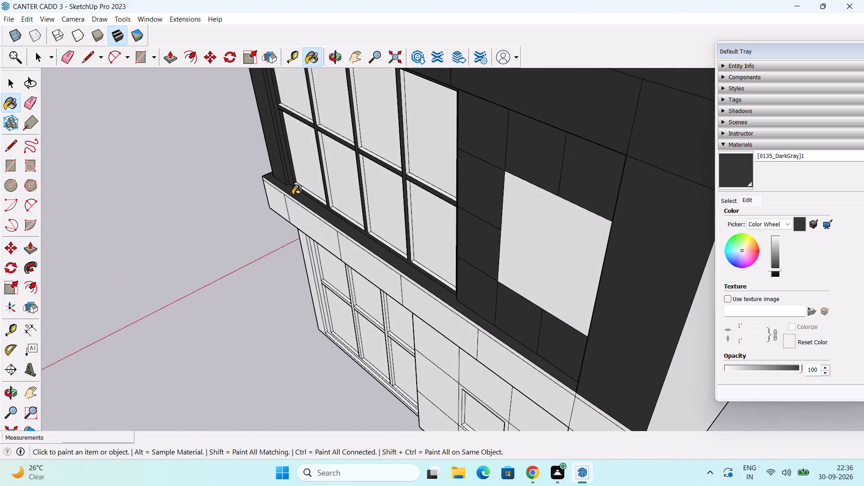
{"action": "middle_click_drag", "start_coordinate": [483, 209], "coordinate": [463, 276], "text": "shift"}
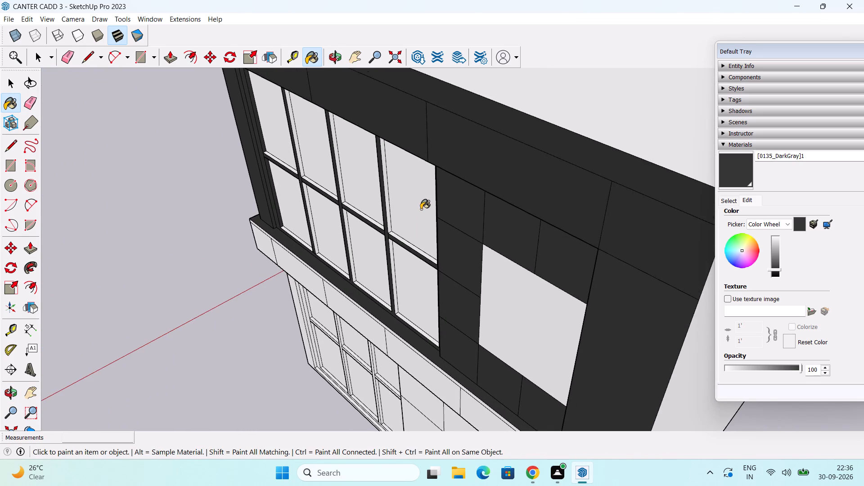
{"action": "scroll", "coordinate": [421, 209], "scroll_direction": "up", "scroll_amount": 5}
{"action": "left_click", "coordinate": [399, 266]}
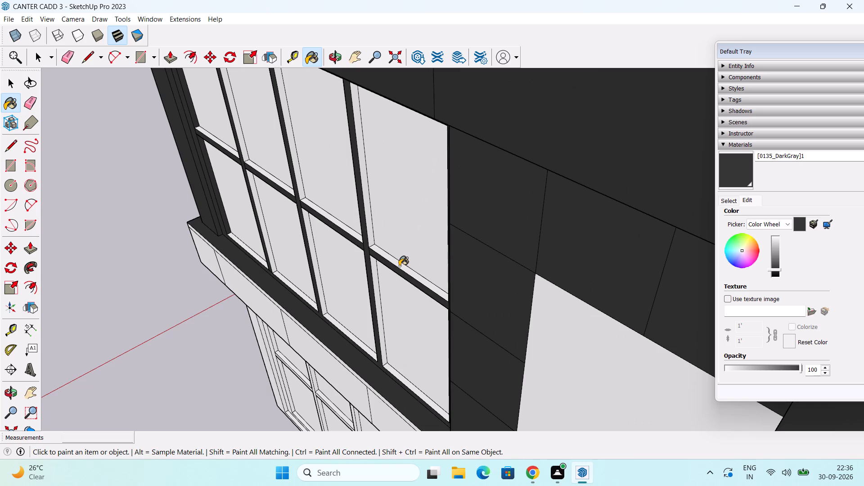
{"action": "left_click", "coordinate": [347, 232]}
{"action": "left_click", "coordinate": [349, 228]}
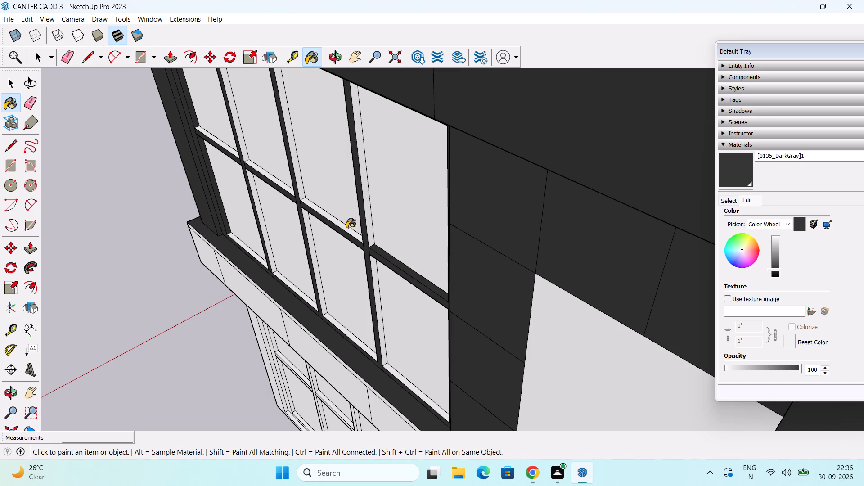
{"action": "left_click", "coordinate": [343, 228]}
Paint the third mullion's upper and lower side faces facing away from the corner pier charcoal grey.
{"action": "left_click", "coordinate": [368, 214]}
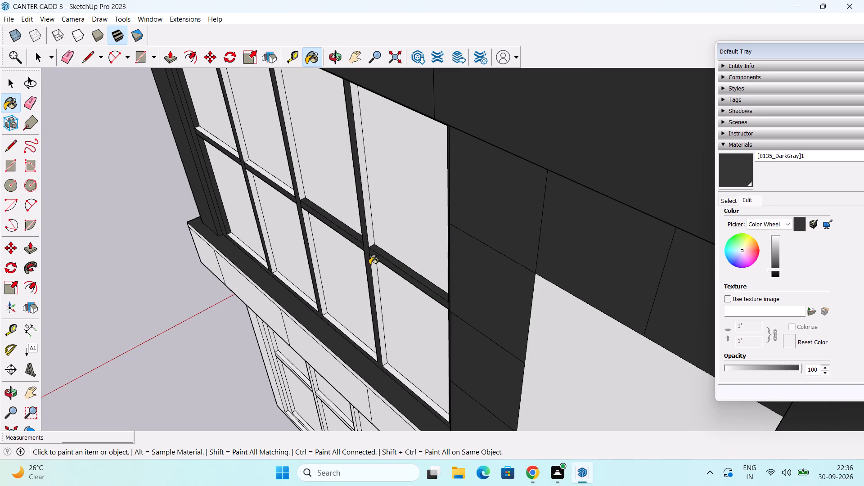
{"action": "left_click", "coordinate": [376, 284]}
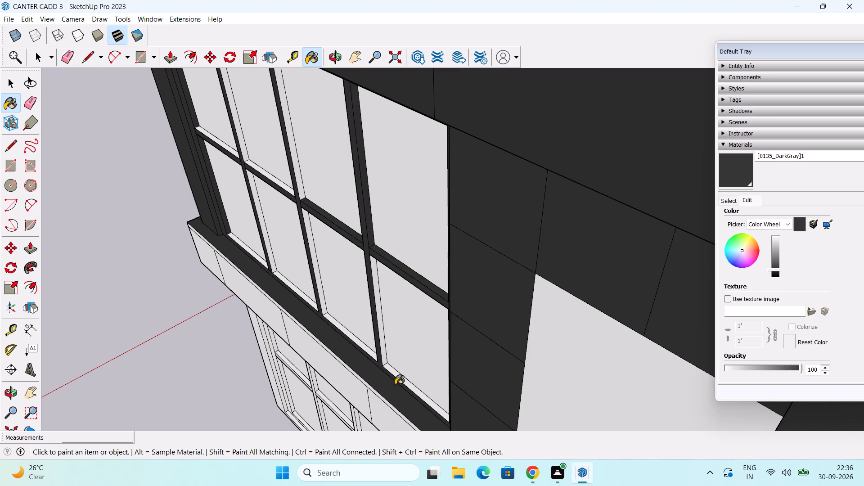
Paint the top faces of the bottom frame in all four lower panes charcoal grey.
{"action": "left_click", "coordinate": [405, 382]}
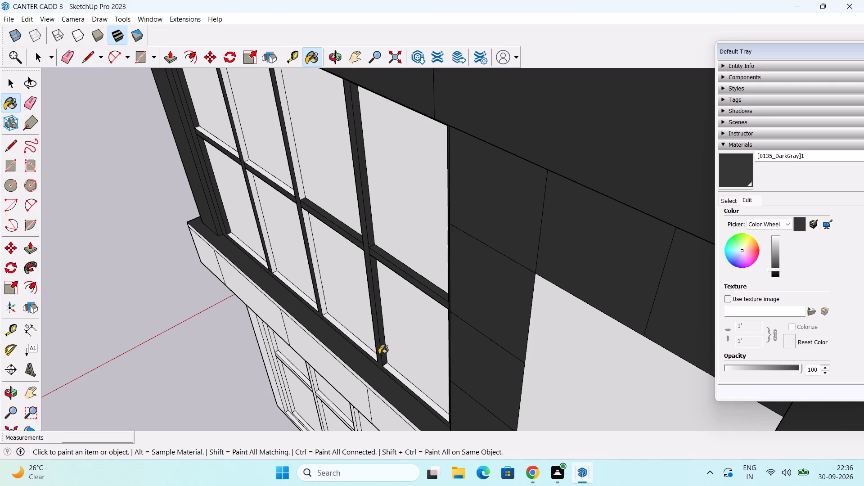
{"action": "left_click", "coordinate": [368, 349]}
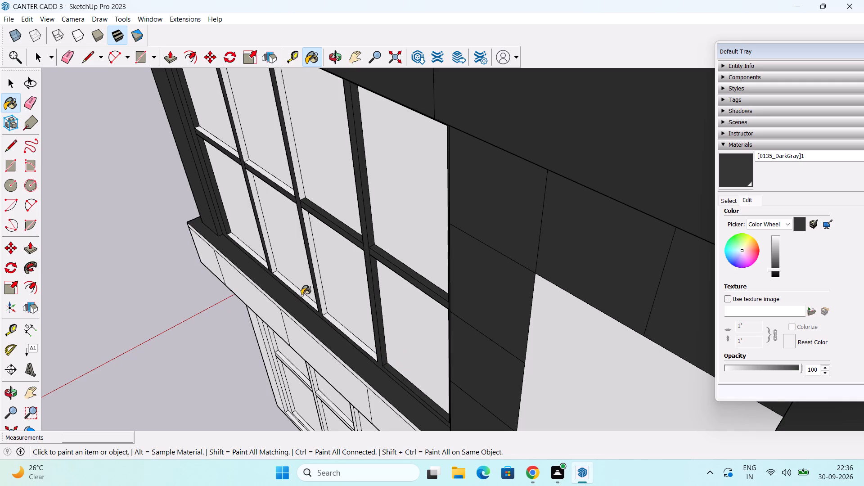
{"action": "left_click", "coordinate": [302, 294]}
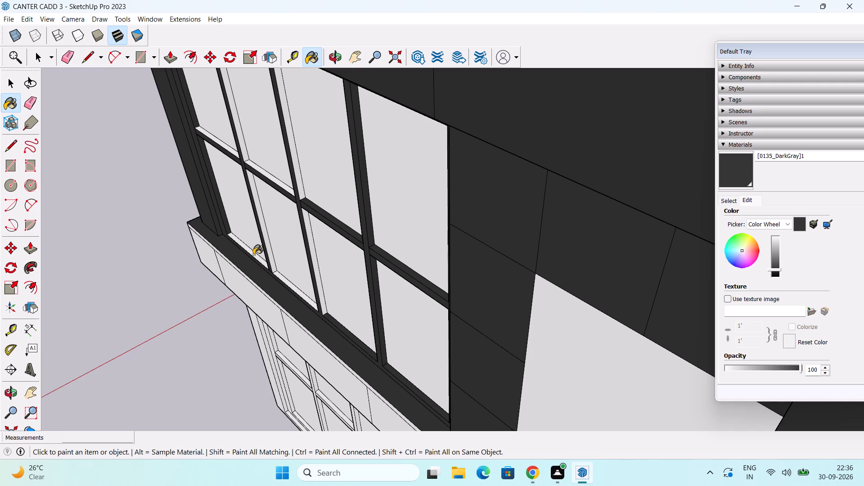
{"action": "left_click", "coordinate": [254, 255]}
Paint the top faces of the first two crossbar segments and the unpainted sides of the first two mullions charcoal grey.
{"action": "left_click", "coordinate": [314, 265]}
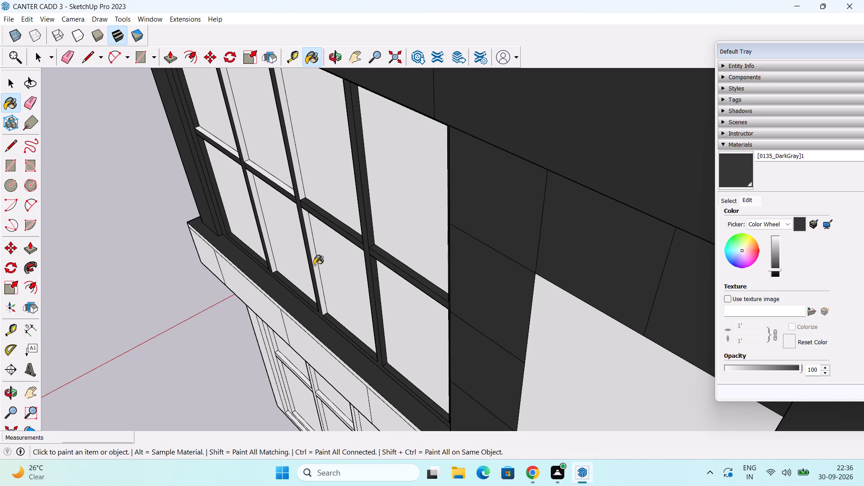
{"action": "left_click", "coordinate": [300, 178]}
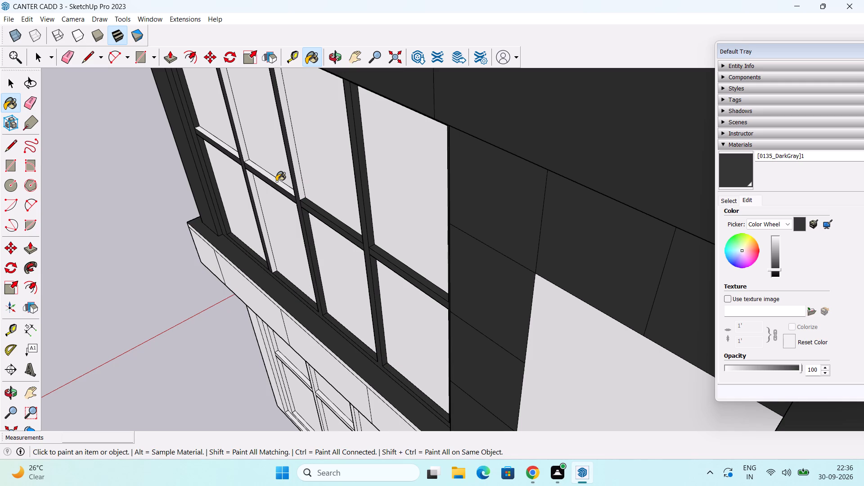
{"action": "left_click", "coordinate": [276, 181]}
{"action": "left_click", "coordinate": [231, 149]}
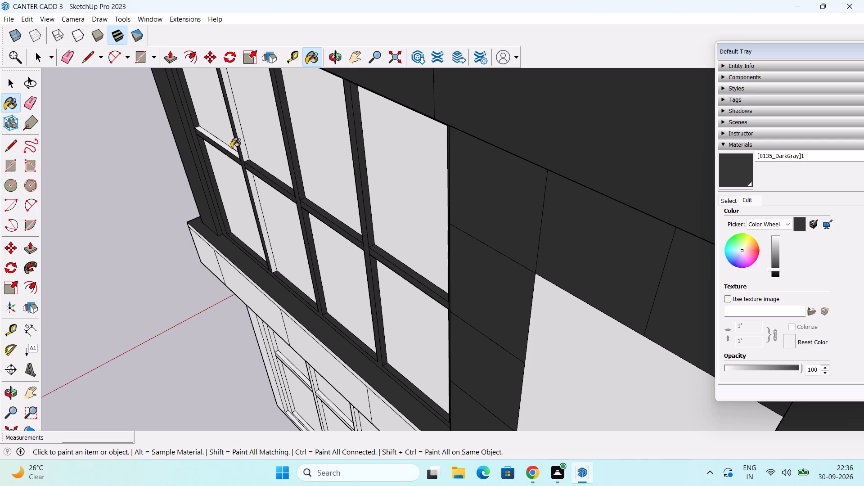
{"action": "left_click", "coordinate": [221, 144]}
{"action": "left_click", "coordinate": [239, 136]}
{"action": "left_click", "coordinate": [254, 193]}
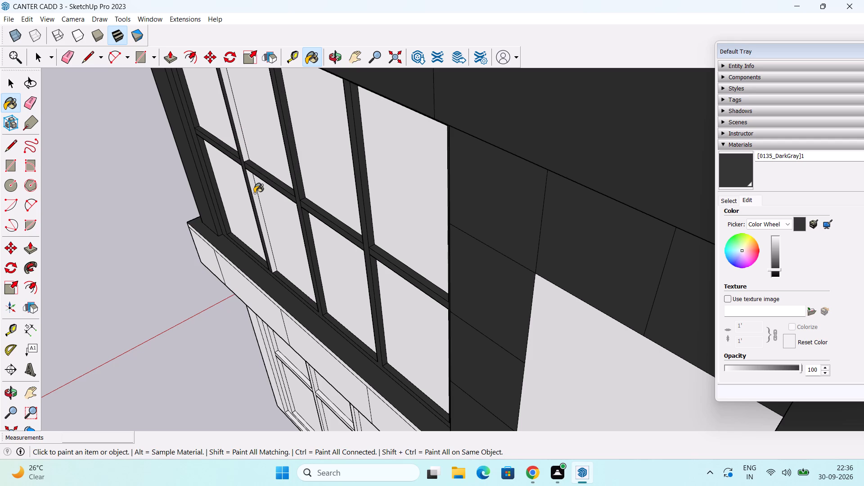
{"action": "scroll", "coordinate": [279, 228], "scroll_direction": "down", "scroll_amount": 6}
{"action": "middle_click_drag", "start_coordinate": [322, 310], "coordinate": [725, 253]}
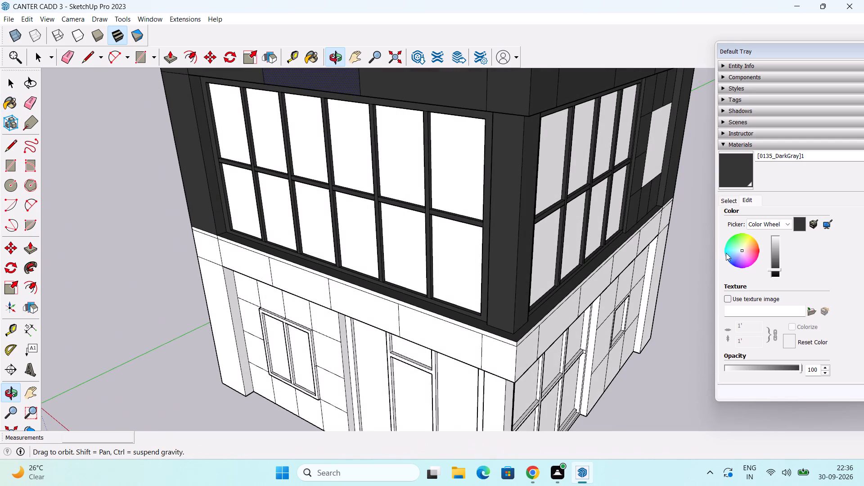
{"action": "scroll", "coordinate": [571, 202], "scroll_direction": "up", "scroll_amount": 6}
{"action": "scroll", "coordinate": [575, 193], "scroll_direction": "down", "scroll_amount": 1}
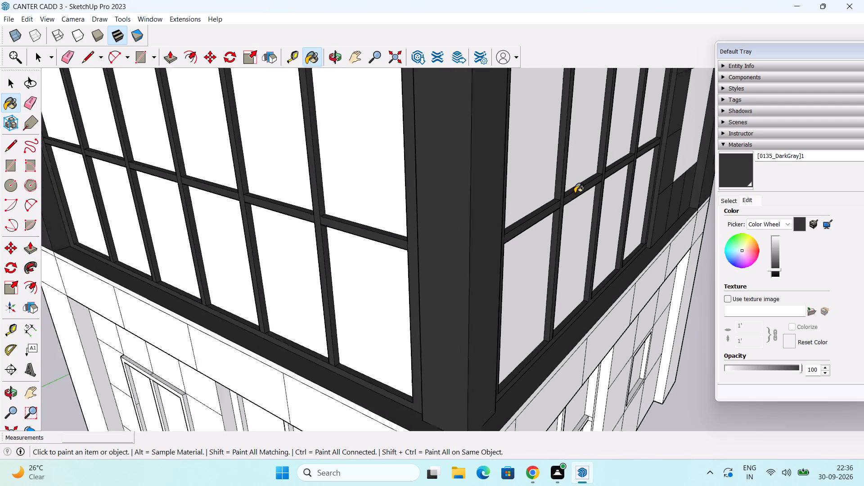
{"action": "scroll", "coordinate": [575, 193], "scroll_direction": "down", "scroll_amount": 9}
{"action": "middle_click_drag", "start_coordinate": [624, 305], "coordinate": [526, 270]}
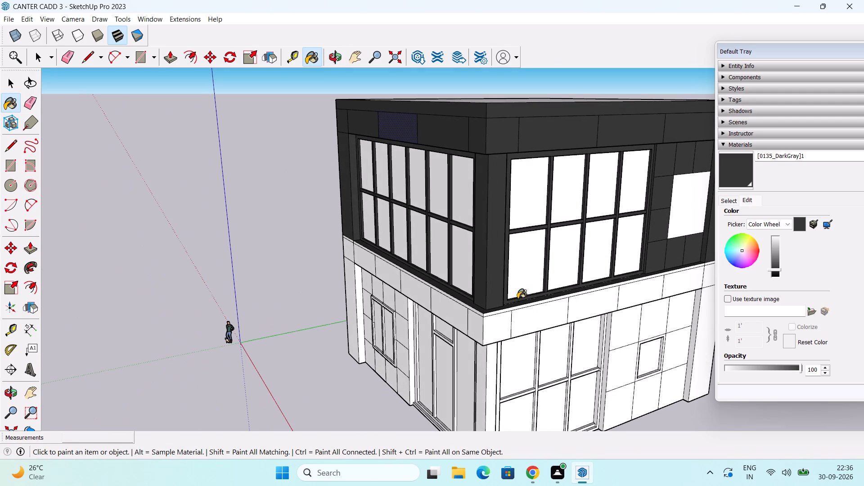
Paint the front panels of the band between the floors charcoal grey along the six-bay window facade.
{"action": "middle_click_drag", "start_coordinate": [520, 299], "coordinate": [493, 262], "text": "shift"}
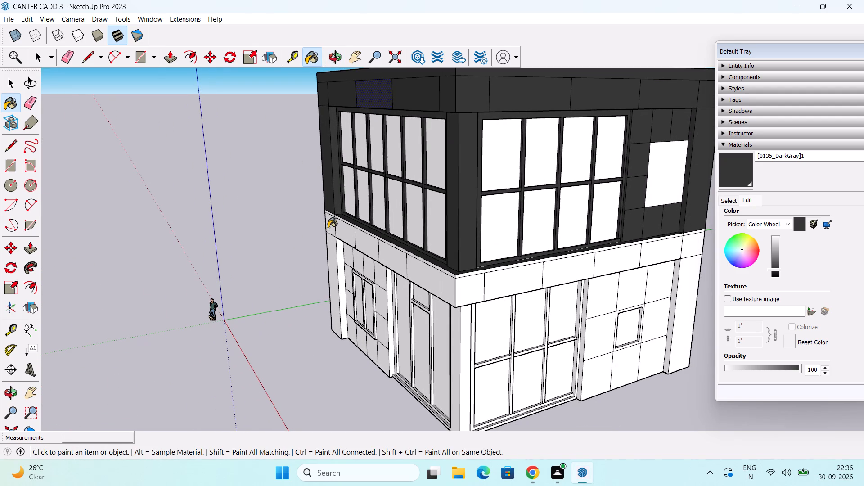
{"action": "left_click", "coordinate": [329, 224]}
{"action": "left_click", "coordinate": [351, 230]}
{"action": "left_click", "coordinate": [374, 245]}
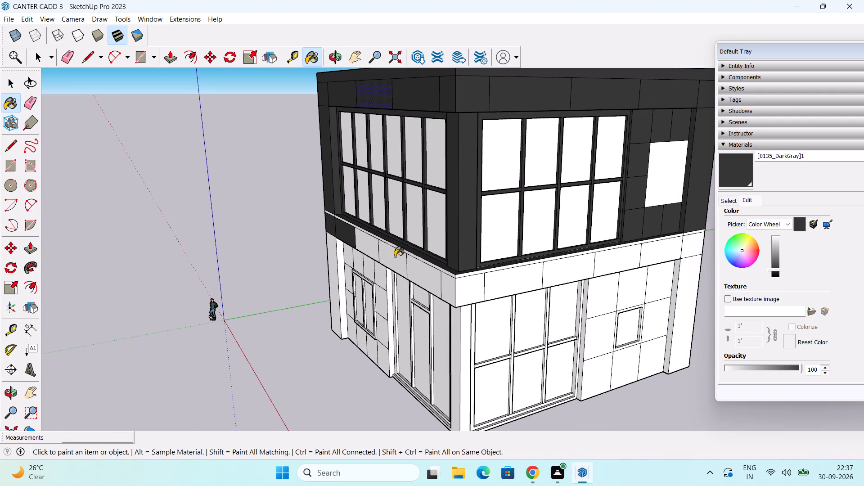
{"action": "left_click", "coordinate": [395, 256]}
{"action": "left_click", "coordinate": [425, 277]}
{"action": "left_click", "coordinate": [452, 294]}
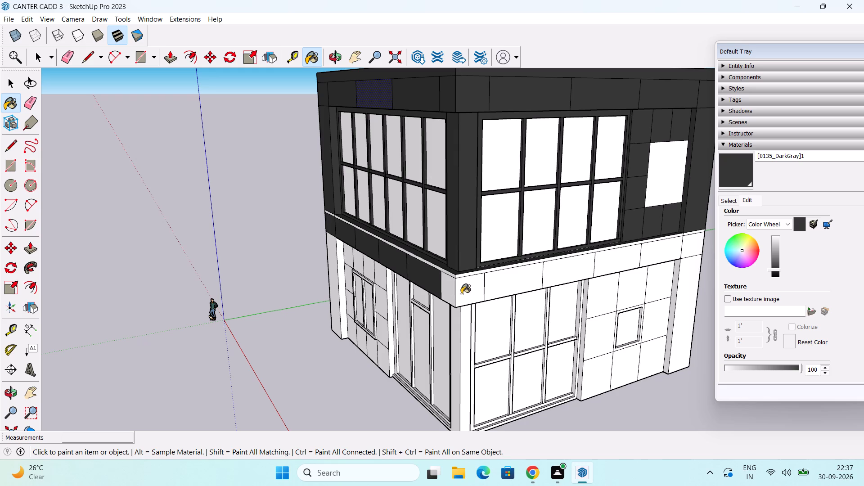
Paint the band panels between the floors along the four-bay window facade and the ground-floor pier at its far end charcoal grey.
{"action": "left_click", "coordinate": [467, 293]}
{"action": "left_click", "coordinate": [504, 282]}
{"action": "left_click", "coordinate": [570, 274]}
{"action": "left_click", "coordinate": [611, 256]}
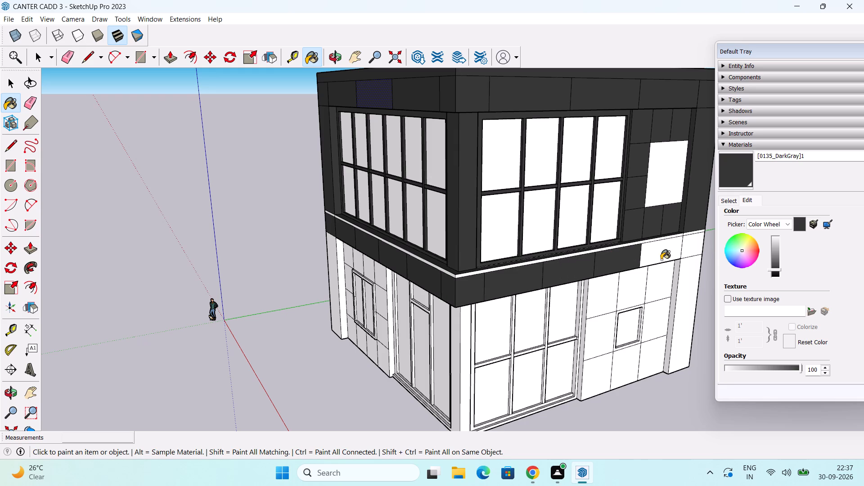
{"action": "left_click", "coordinate": [671, 254]}
{"action": "left_click", "coordinate": [697, 254]}
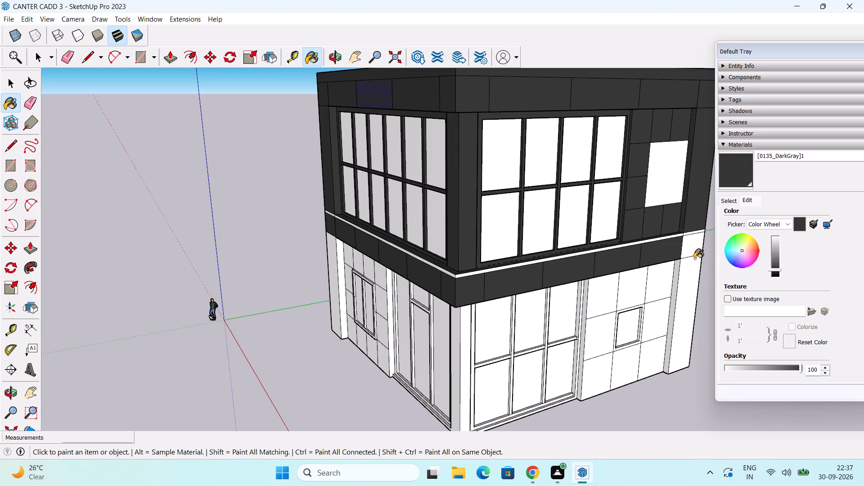
{"action": "left_click", "coordinate": [694, 256]}
{"action": "left_click", "coordinate": [687, 247]}
{"action": "left_click", "coordinate": [688, 302]}
Paint the white top strips of the band between the floors charcoal grey along both facades, including the end pieces.
{"action": "scroll", "coordinate": [687, 238], "scroll_direction": "up", "scroll_amount": 8}
{"action": "left_click", "coordinate": [689, 232]}
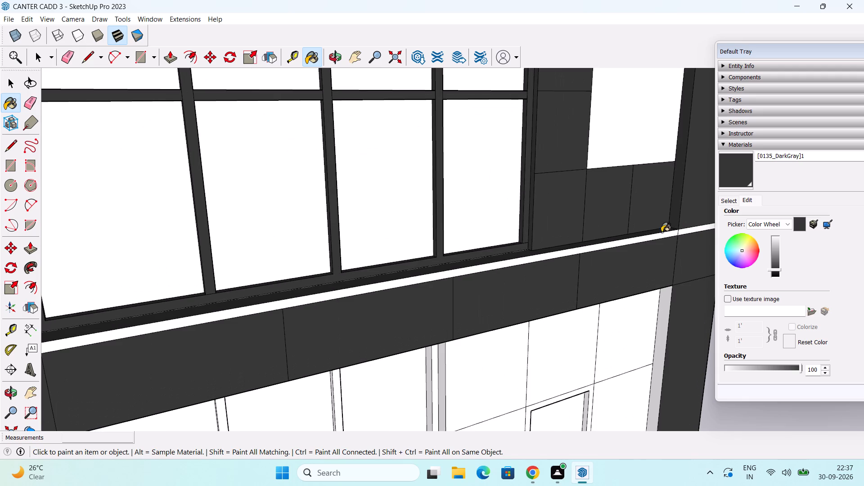
{"action": "left_click", "coordinate": [652, 237]}
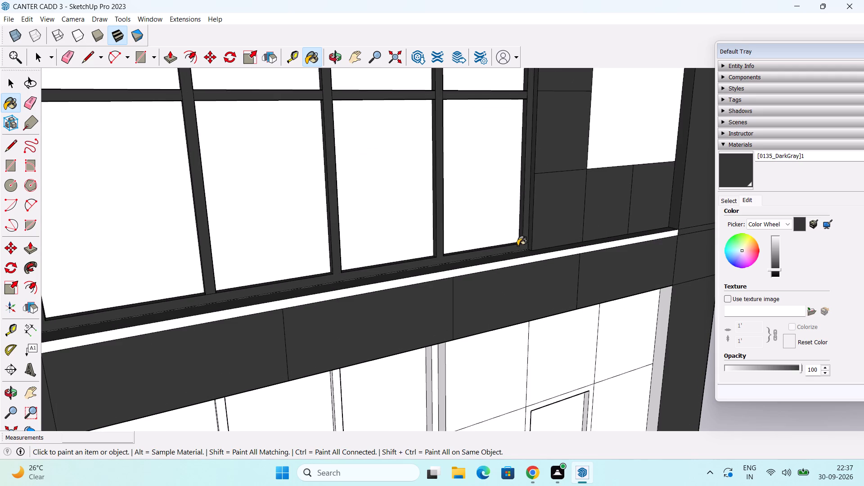
{"action": "scroll", "coordinate": [382, 294], "scroll_direction": "down", "scroll_amount": 3}
{"action": "middle_click_drag", "start_coordinate": [14, 275], "coordinate": [133, 230]}
{"action": "scroll", "coordinate": [132, 288], "scroll_direction": "down", "scroll_amount": 2}
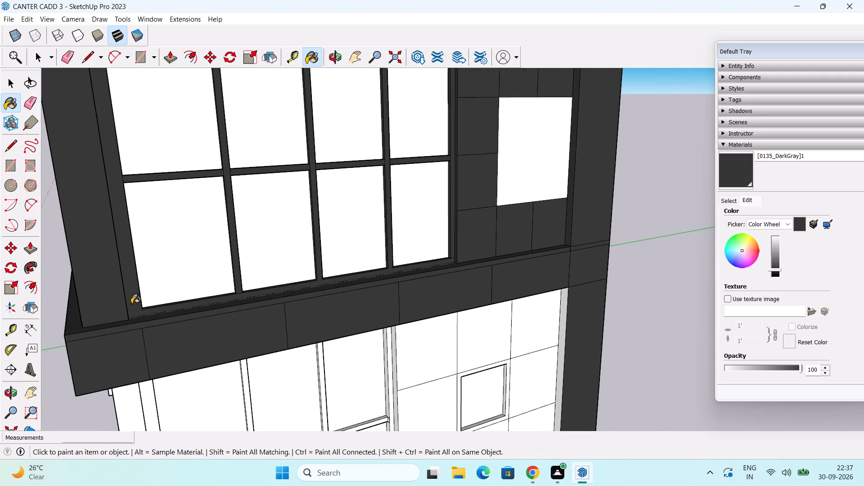
{"action": "middle_click_drag", "start_coordinate": [98, 351], "coordinate": [314, 329]}
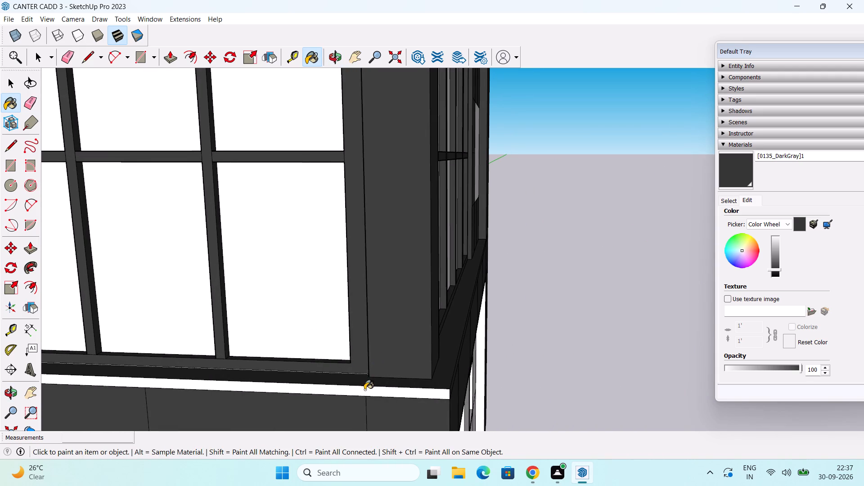
{"action": "left_click", "coordinate": [364, 390]}
{"action": "scroll", "coordinate": [368, 369], "scroll_direction": "down", "scroll_amount": 15}
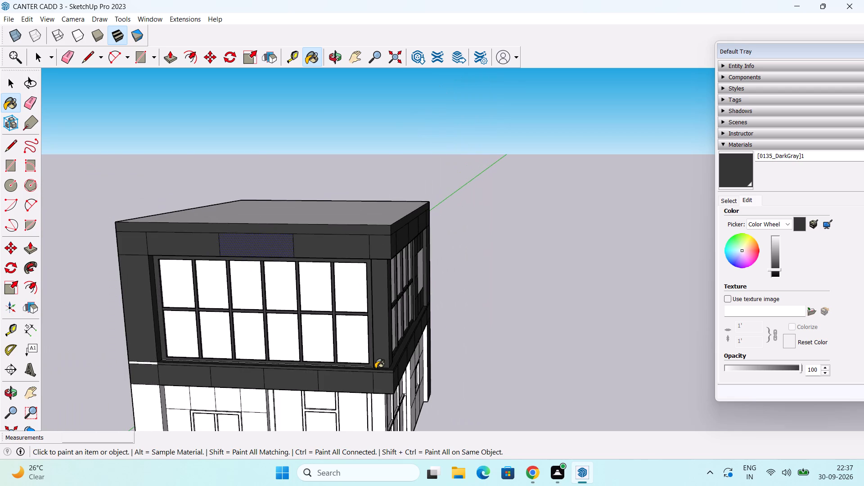
{"action": "scroll", "coordinate": [175, 372], "scroll_direction": "up", "scroll_amount": 5}
{"action": "left_click", "coordinate": [150, 364]}
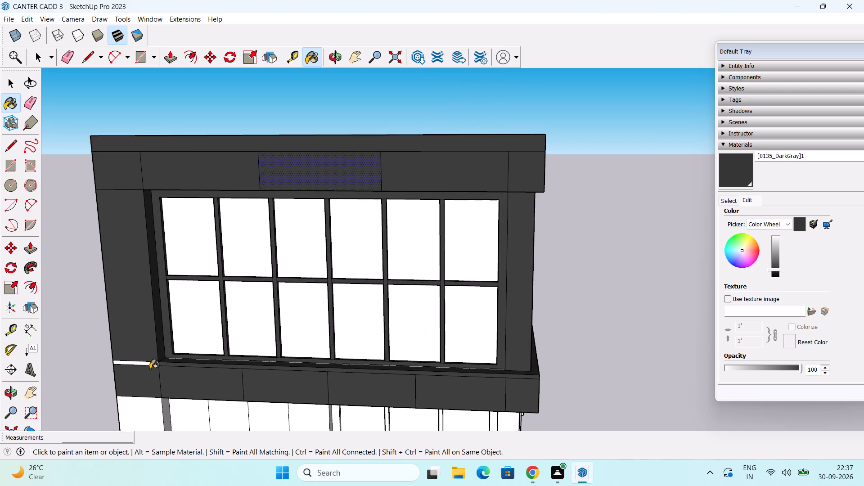
Paint the front and inner side face of the ground-floor end pier on the six-bay window facade charcoal grey.
{"action": "left_click", "coordinate": [144, 408]}
{"action": "scroll", "coordinate": [248, 351], "scroll_direction": "down", "scroll_amount": 5}
{"action": "middle_click_drag", "start_coordinate": [282, 362], "coordinate": [186, 363]}
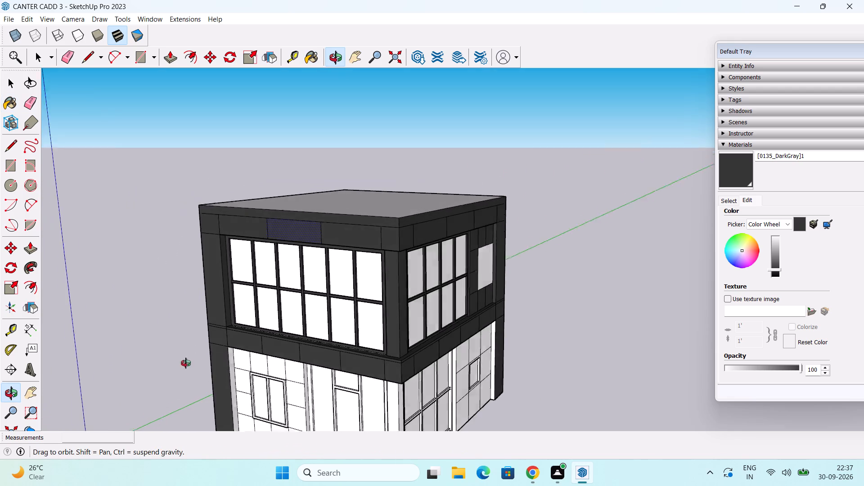
{"action": "middle_click_drag", "start_coordinate": [186, 363], "coordinate": [162, 357]}
{"action": "scroll", "coordinate": [285, 382], "scroll_direction": "up", "scroll_amount": 1}
{"action": "middle_click_drag", "start_coordinate": [293, 394], "coordinate": [282, 309]}
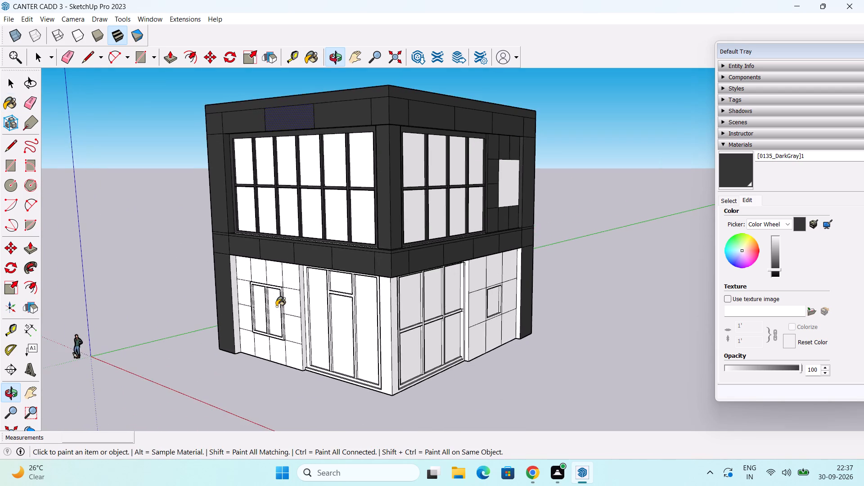
{"action": "scroll", "coordinate": [276, 305], "scroll_direction": "up", "scroll_amount": 6}
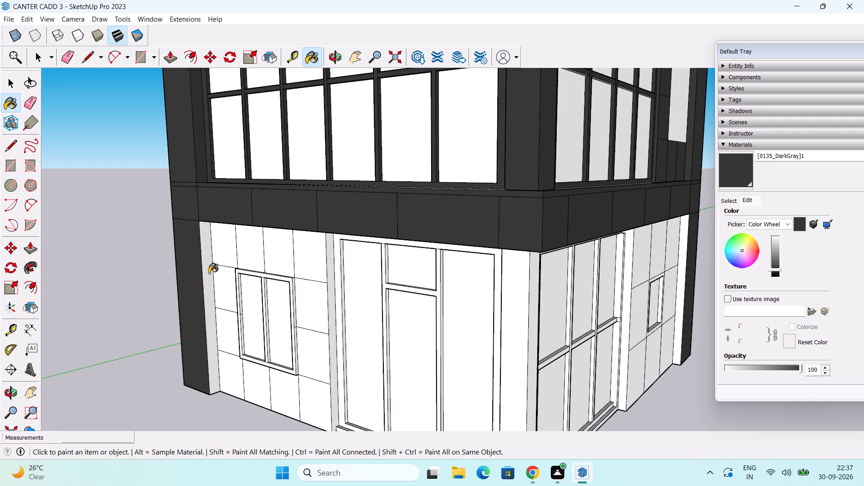
{"action": "left_click", "coordinate": [208, 286]}
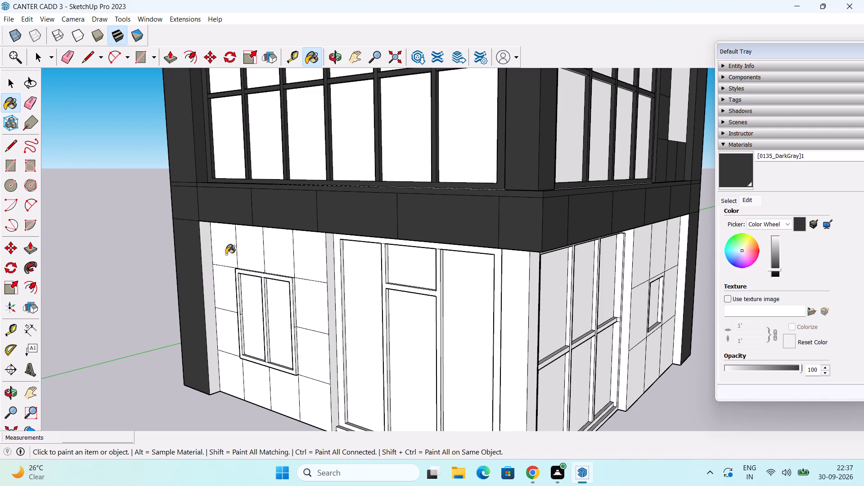
Paint all the wall panels around the ground-floor two-pane window charcoal grey.
{"action": "left_click", "coordinate": [226, 254]}
{"action": "left_click", "coordinate": [256, 255]}
{"action": "left_click", "coordinate": [273, 260]}
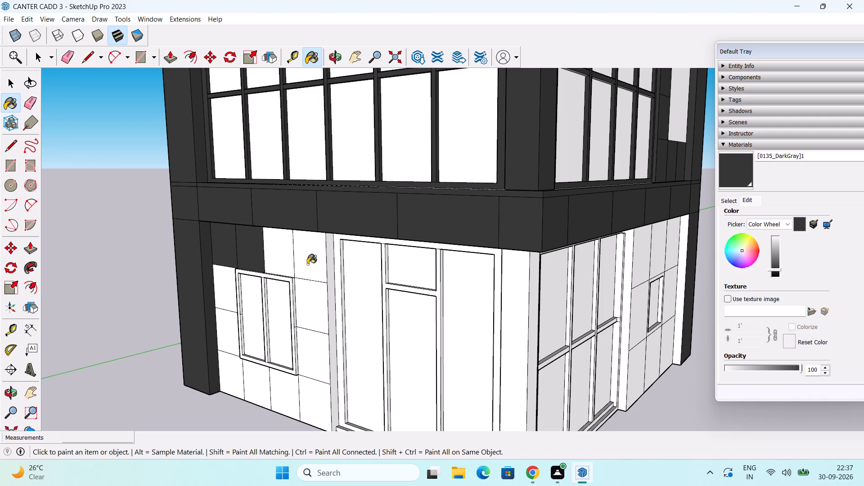
{"action": "left_click", "coordinate": [307, 264]}
{"action": "left_click", "coordinate": [305, 297]}
{"action": "left_click_drag", "start_coordinate": [317, 352], "coordinate": [317, 366]}
{"action": "left_click", "coordinate": [313, 397]}
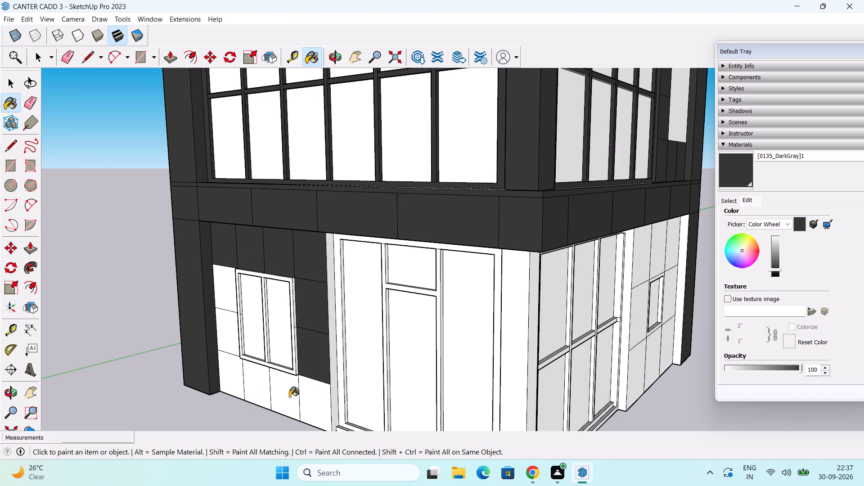
{"action": "left_click", "coordinate": [288, 396]}
{"action": "left_click", "coordinate": [242, 385]}
{"action": "left_click", "coordinate": [223, 347]}
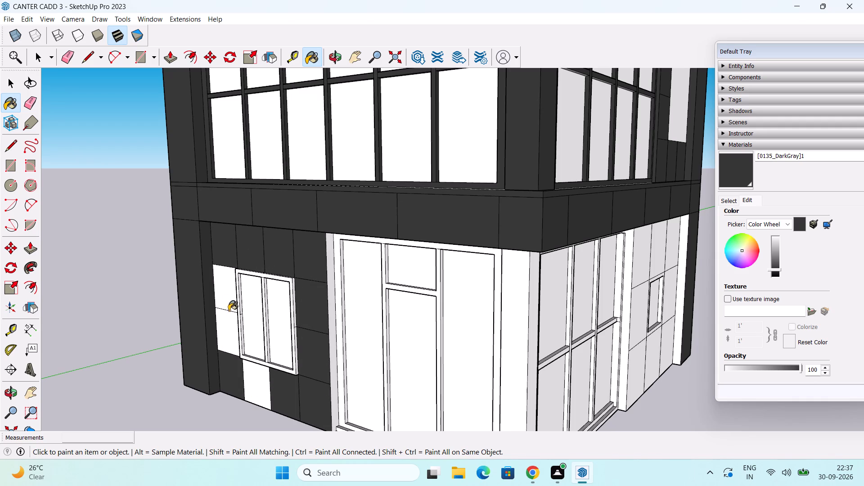
{"action": "left_click", "coordinate": [227, 306]}
{"action": "left_click", "coordinate": [252, 395]}
Paint the two-pane window's frame and mullion fronts, plus their side faces facing the building corner, charcoal grey.
{"action": "scroll", "coordinate": [270, 336], "scroll_direction": "up", "scroll_amount": 5}
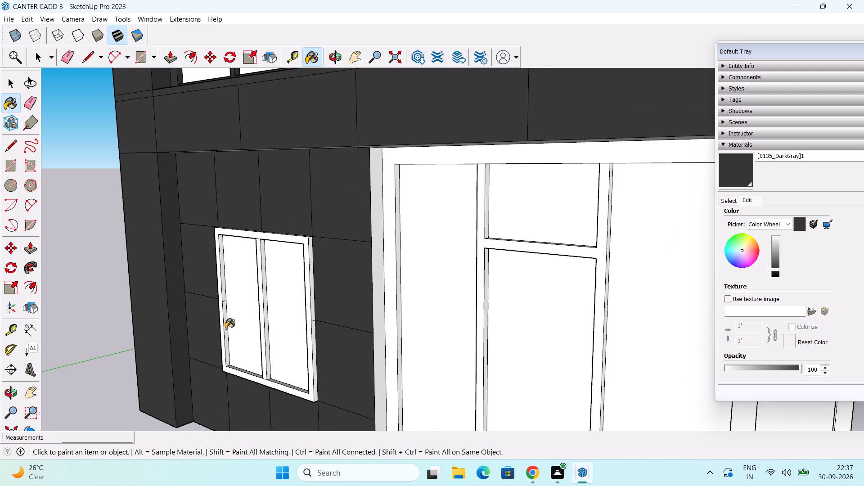
{"action": "scroll", "coordinate": [225, 328], "scroll_direction": "up", "scroll_amount": 4}
{"action": "left_click", "coordinate": [215, 272]}
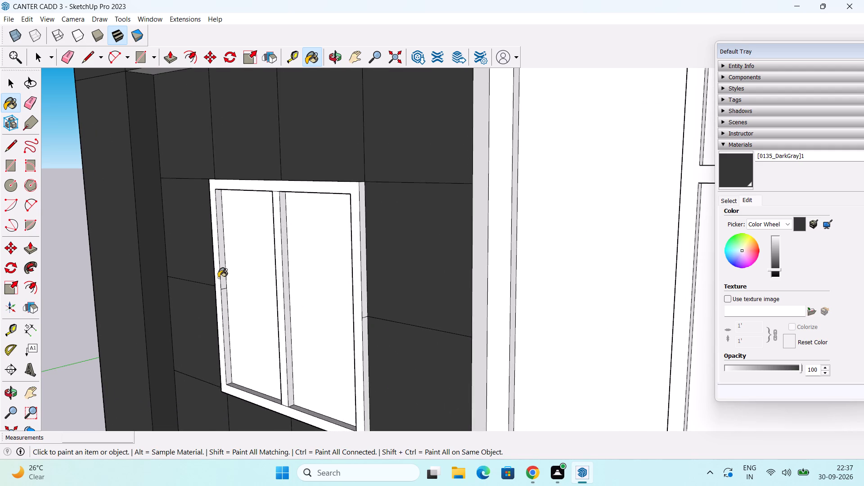
{"action": "left_click", "coordinate": [222, 269]}
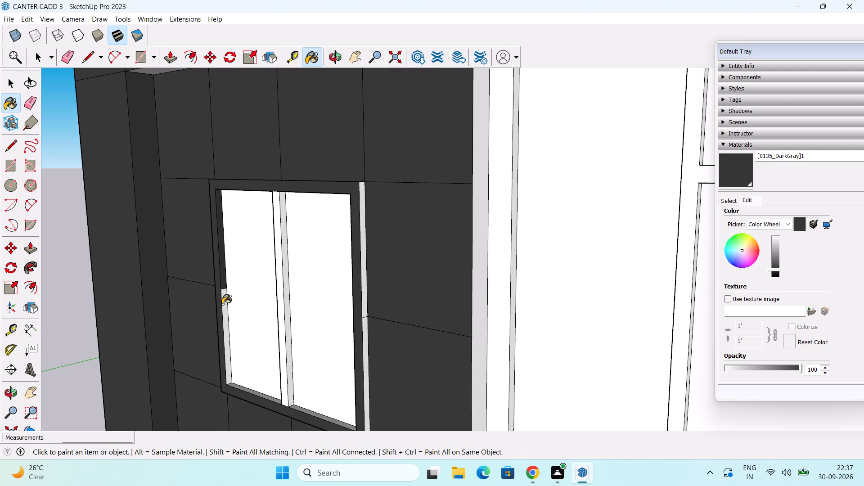
{"action": "left_click", "coordinate": [222, 304]}
{"action": "scroll", "coordinate": [228, 311], "scroll_direction": "up", "scroll_amount": 4}
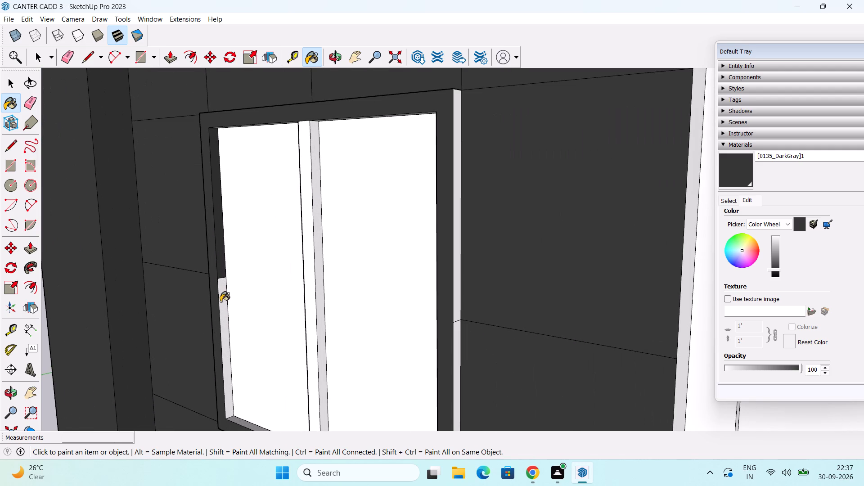
{"action": "left_click", "coordinate": [220, 301]}
{"action": "left_click", "coordinate": [310, 295]}
{"action": "left_click", "coordinate": [319, 289]}
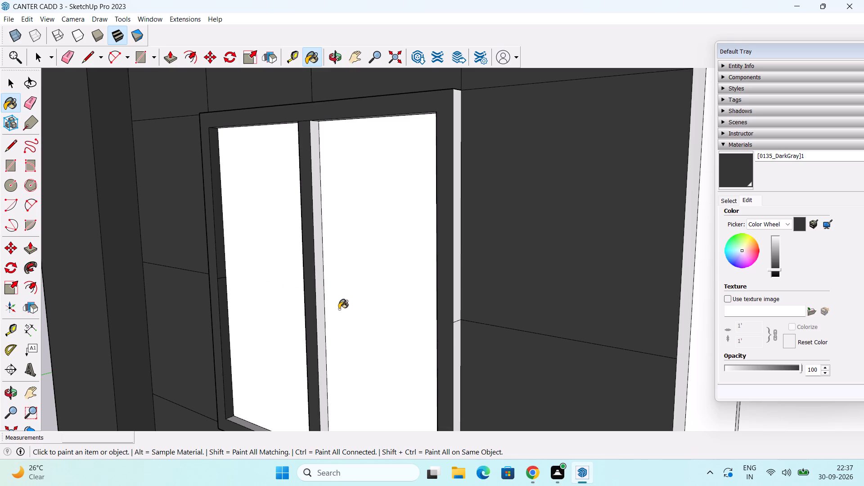
{"action": "left_click", "coordinate": [456, 275]}
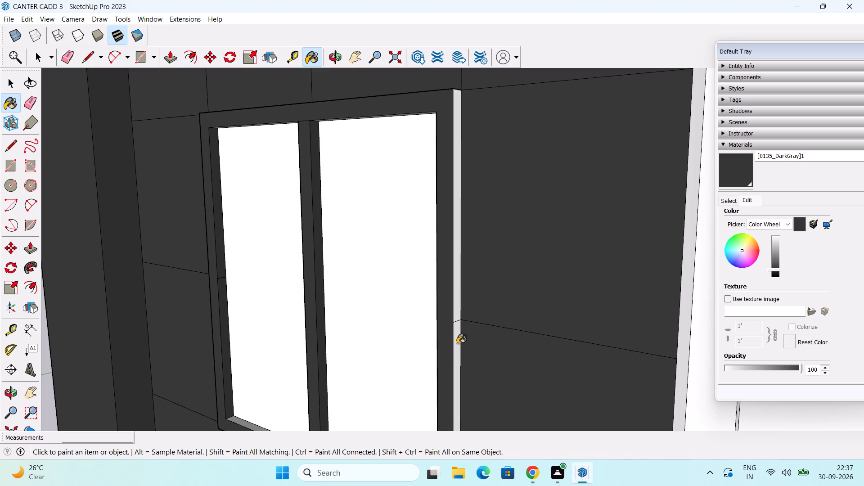
{"action": "left_click", "coordinate": [457, 344]}
Paint the top faces of the bottom frame in both panes of the ground-floor window charcoal grey.
{"action": "scroll", "coordinate": [458, 333], "scroll_direction": "down", "scroll_amount": 6}
{"action": "middle_click_drag", "start_coordinate": [422, 334], "coordinate": [452, 328]}
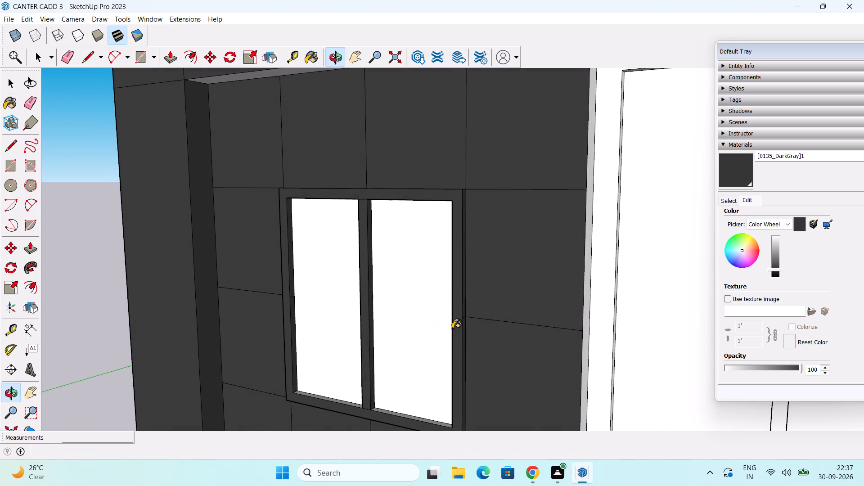
{"action": "middle_click_drag", "start_coordinate": [452, 328], "coordinate": [414, 193]}
{"action": "middle_click_drag", "start_coordinate": [411, 260], "coordinate": [360, 355]}
{"action": "scroll", "coordinate": [355, 291], "scroll_direction": "up", "scroll_amount": 5}
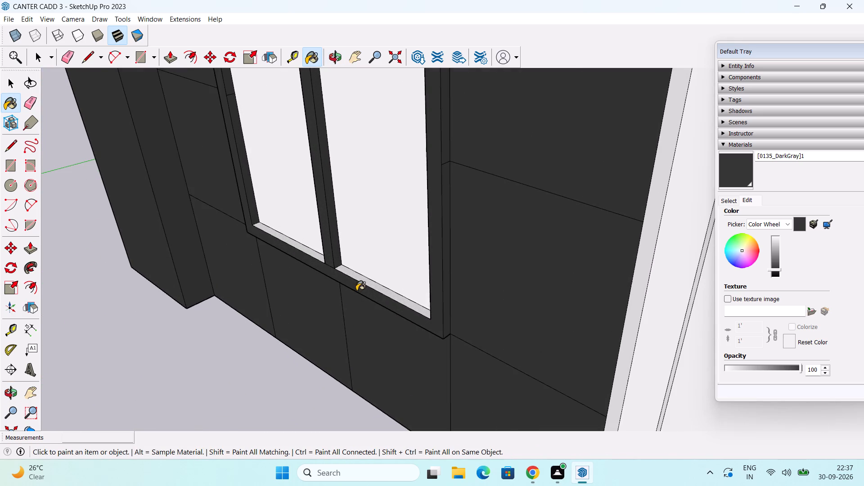
{"action": "left_click", "coordinate": [364, 277]}
{"action": "left_click", "coordinate": [289, 240]}
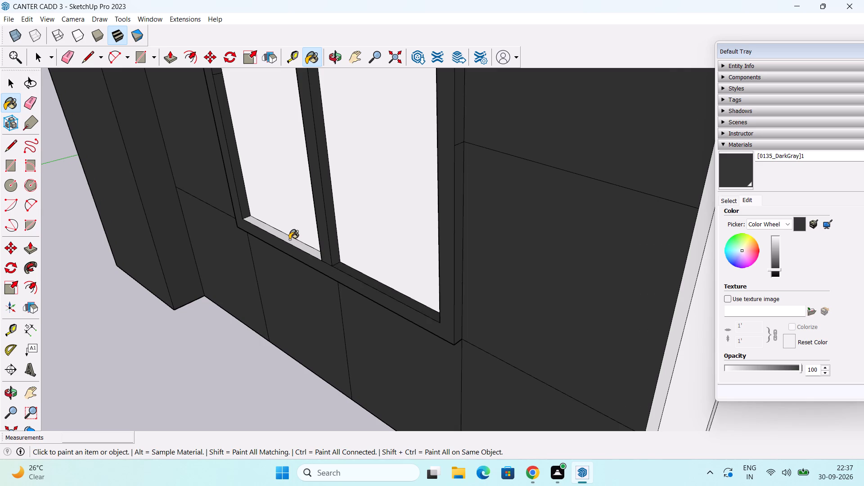
Paint both segments of the top frame's upper face on the two-pane window charcoal grey.
{"action": "scroll", "coordinate": [289, 239], "scroll_direction": "down", "scroll_amount": 10}
{"action": "scroll", "coordinate": [272, 138], "scroll_direction": "up", "scroll_amount": 3}
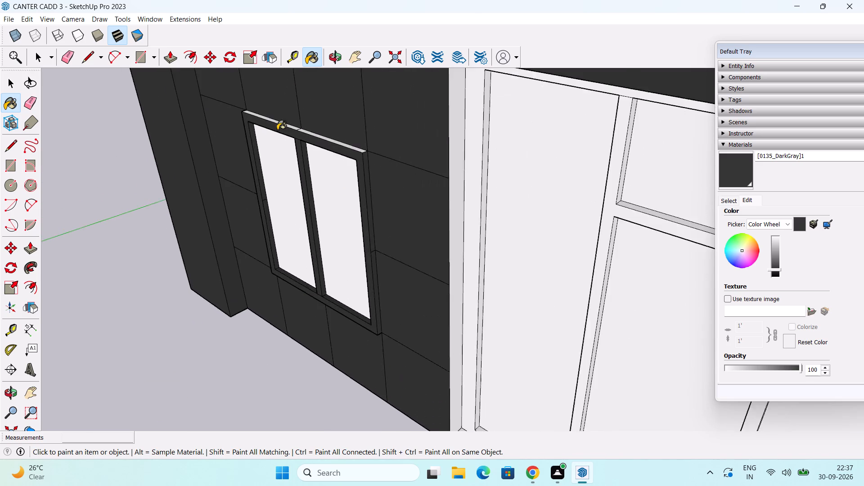
{"action": "scroll", "coordinate": [277, 130], "scroll_direction": "up", "scroll_amount": 5}
{"action": "left_click", "coordinate": [284, 130]}
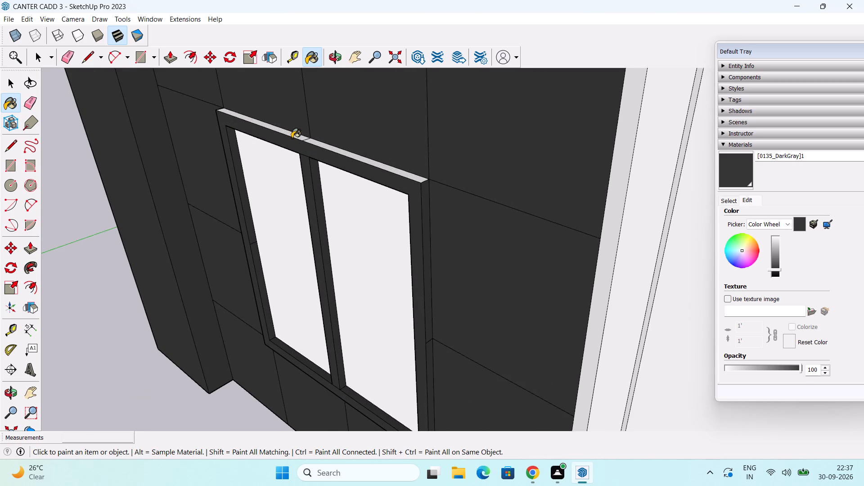
{"action": "left_click", "coordinate": [286, 133]}
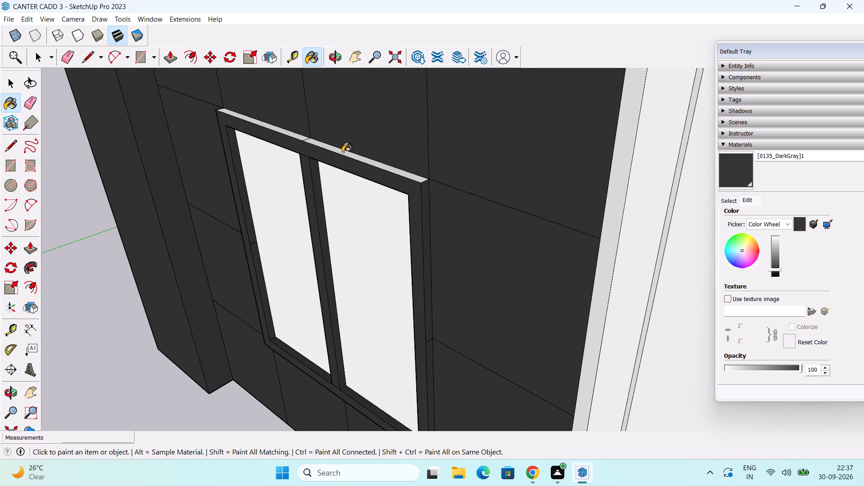
{"action": "left_click", "coordinate": [342, 153]}
Paint the two-pane window's frame and mullion side faces that face away from the building corner charcoal grey.
{"action": "scroll", "coordinate": [318, 178], "scroll_direction": "down", "scroll_amount": 4}
{"action": "scroll", "coordinate": [272, 279], "scroll_direction": "down", "scroll_amount": 3}
{"action": "middle_click_drag", "start_coordinate": [273, 291], "coordinate": [661, 242]}
{"action": "scroll", "coordinate": [563, 319], "scroll_direction": "up", "scroll_amount": 4}
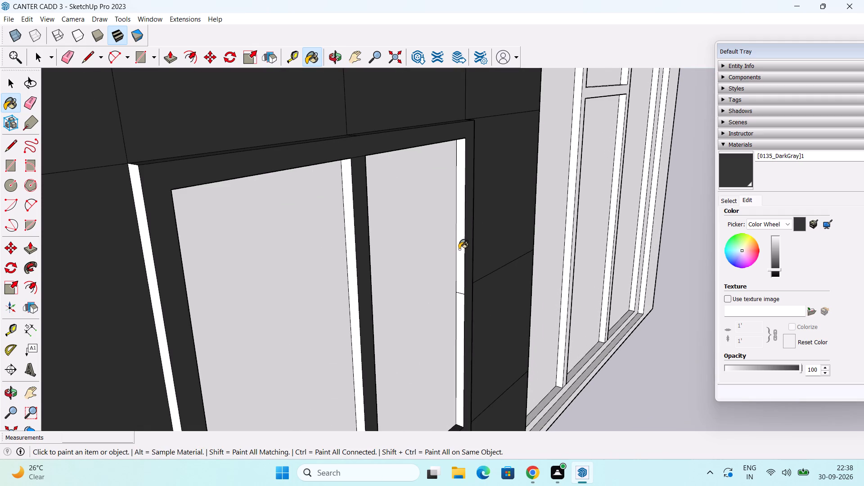
{"action": "left_click", "coordinate": [459, 249]}
{"action": "left_click", "coordinate": [463, 303]}
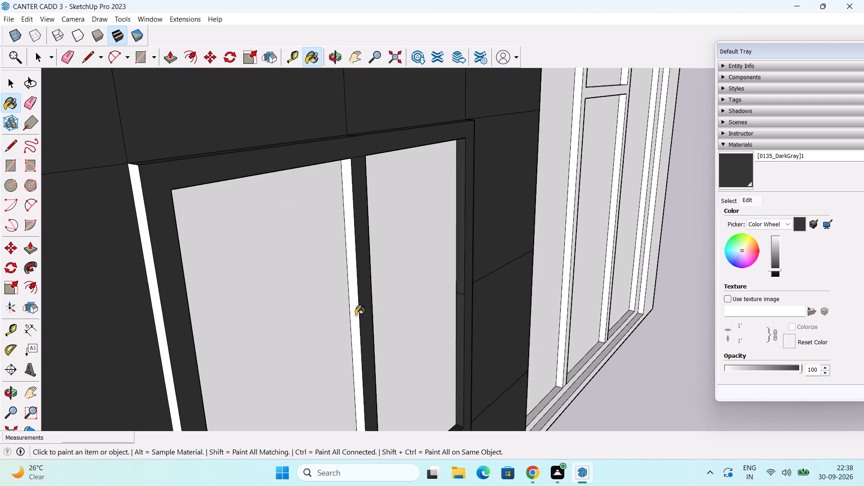
{"action": "left_click", "coordinate": [355, 315]}
{"action": "left_click", "coordinate": [154, 311]}
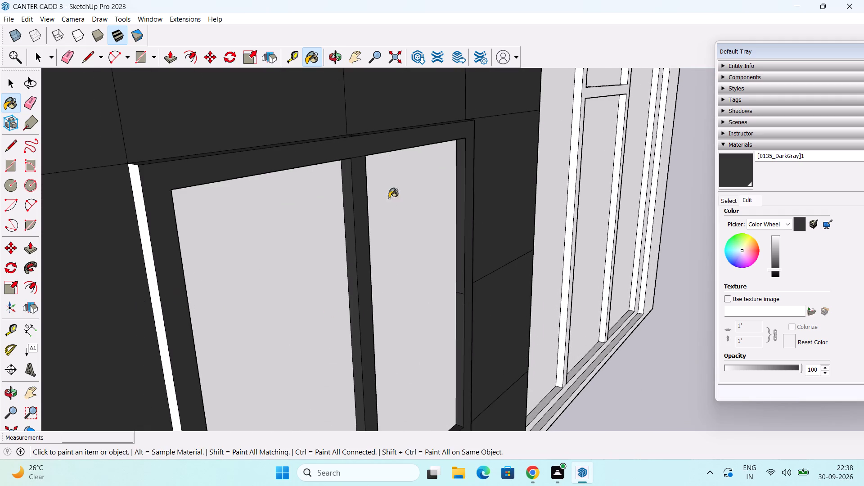
{"action": "scroll", "coordinate": [398, 190], "scroll_direction": "down", "scroll_amount": 11}
{"action": "scroll", "coordinate": [364, 334], "scroll_direction": "up", "scroll_amount": 5}
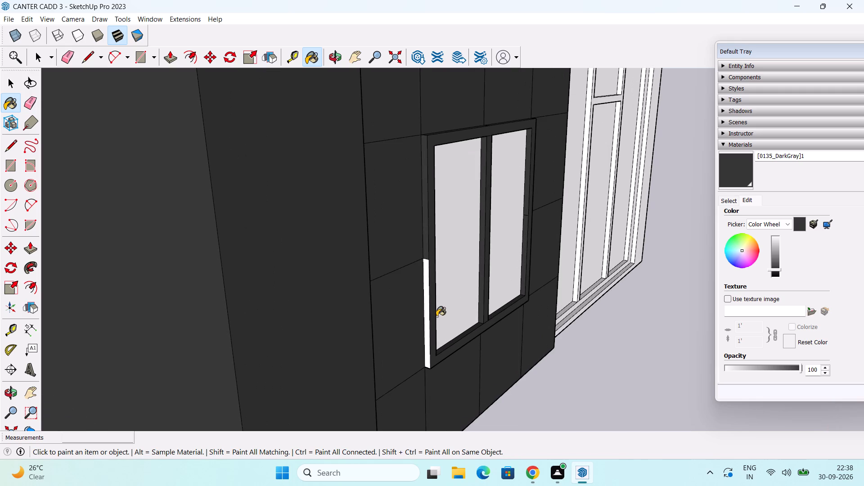
{"action": "left_click", "coordinate": [426, 325]}
Paint the wall return beside the tall ground-floor glazed entrance, plus its outer frame's front and adjacent inner side face, charcoal grey.
{"action": "scroll", "coordinate": [468, 298], "scroll_direction": "down", "scroll_amount": 7}
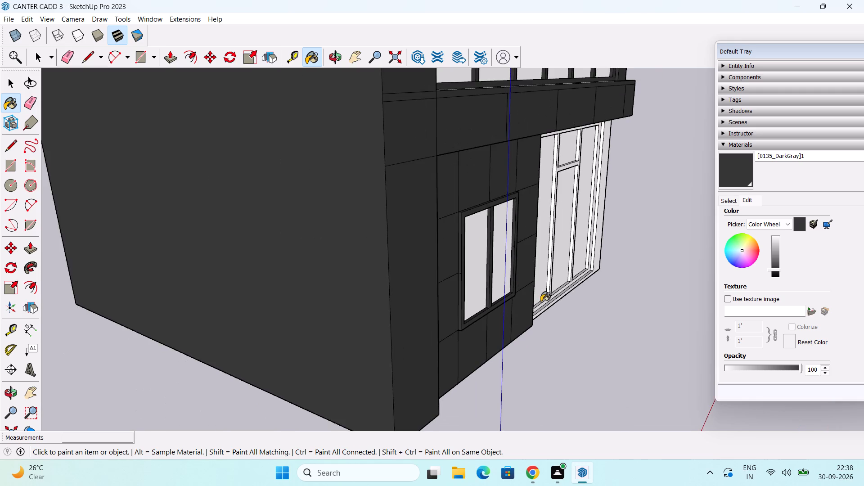
{"action": "scroll", "coordinate": [541, 301], "scroll_direction": "down", "scroll_amount": 3}
{"action": "middle_click_drag", "start_coordinate": [544, 305], "coordinate": [143, 281]}
{"action": "scroll", "coordinate": [427, 235], "scroll_direction": "up", "scroll_amount": 2}
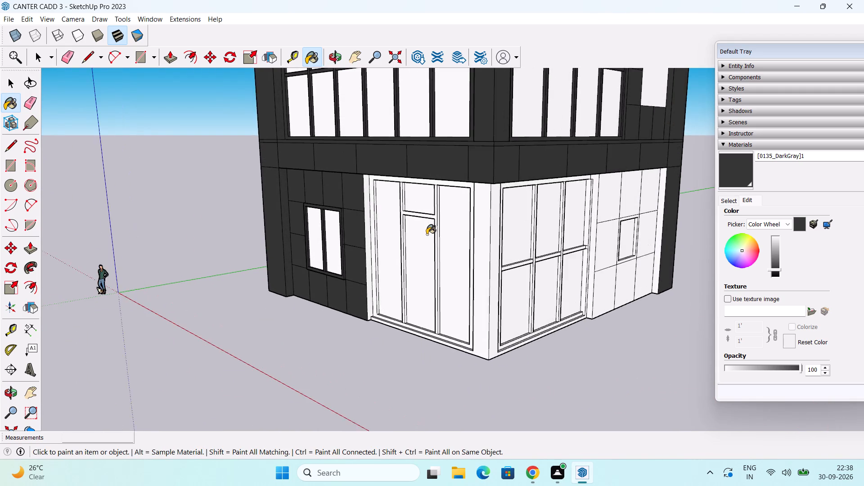
{"action": "scroll", "coordinate": [418, 234], "scroll_direction": "up", "scroll_amount": 8}
{"action": "left_click", "coordinate": [309, 277]}
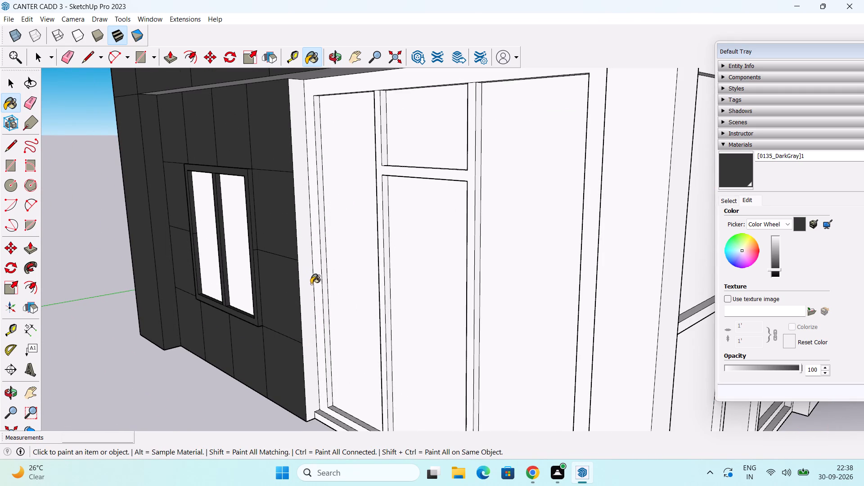
{"action": "left_click", "coordinate": [317, 264]}
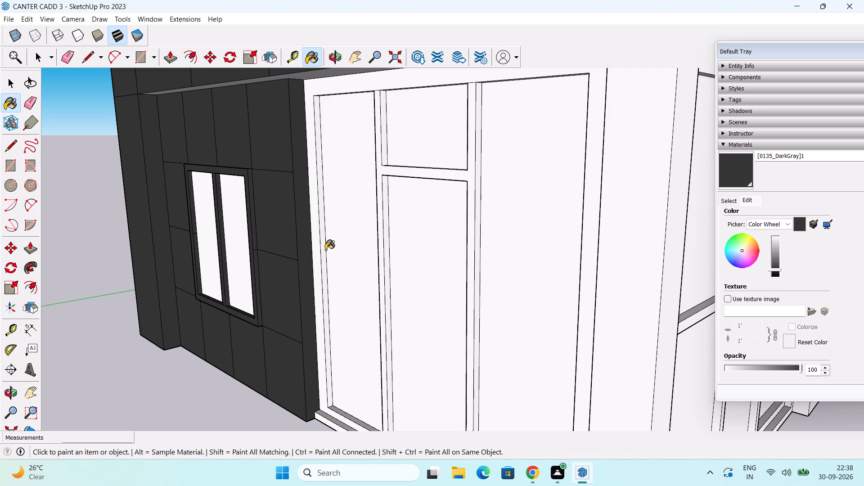
{"action": "left_click", "coordinate": [323, 252]}
Paint the underside of the first-floor overhang above the glazed entrance charcoal grey.
{"action": "scroll", "coordinate": [399, 219], "scroll_direction": "down", "scroll_amount": 3}
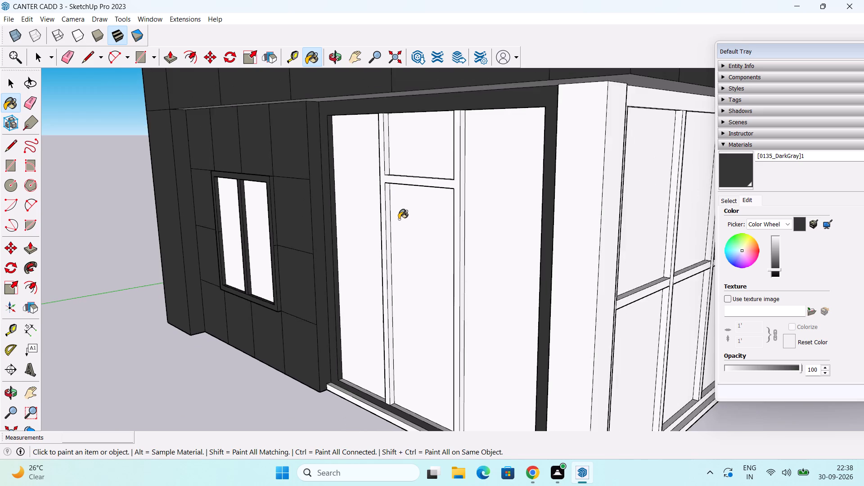
{"action": "scroll", "coordinate": [399, 219], "scroll_direction": "down", "scroll_amount": 2}
{"action": "middle_click_drag", "start_coordinate": [400, 220], "coordinate": [428, 99]}
{"action": "left_click", "coordinate": [432, 96]}
Paint both outer faces of the ground-floor corner pier charcoal grey.
{"action": "scroll", "coordinate": [454, 100], "scroll_direction": "down", "scroll_amount": 2}
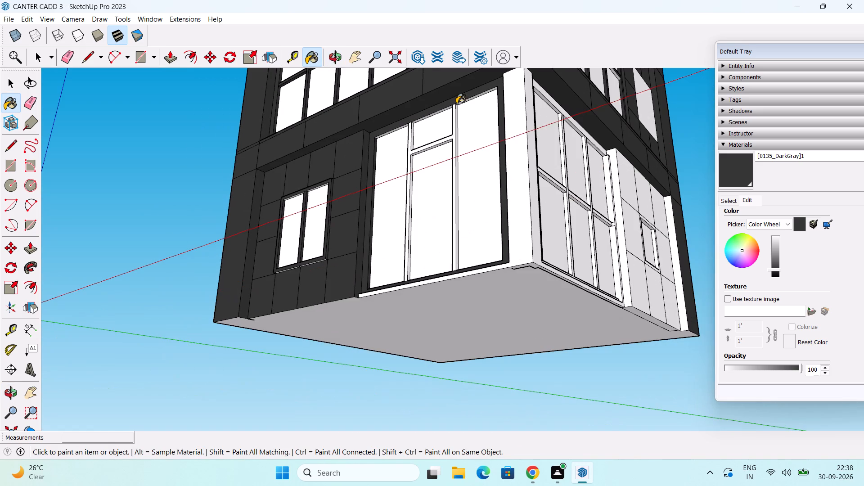
{"action": "scroll", "coordinate": [456, 103], "scroll_direction": "down", "scroll_amount": 1}
{"action": "scroll", "coordinate": [553, 141], "scroll_direction": "down", "scroll_amount": 2}
{"action": "middle_click_drag", "start_coordinate": [551, 144], "coordinate": [498, 170]}
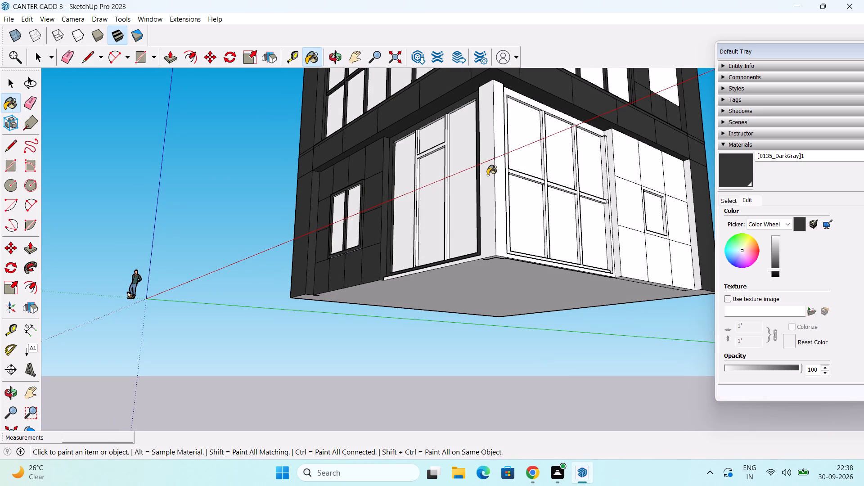
{"action": "left_click", "coordinate": [487, 175]}
{"action": "left_click", "coordinate": [501, 184]}
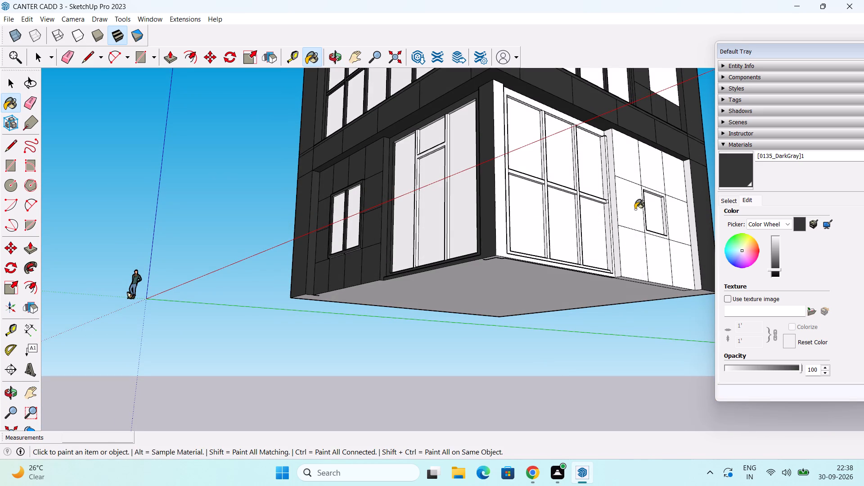
Paint all the ground-floor wall panels around the small single-pane window, beyond the six-pane glazing, charcoal grey.
{"action": "left_click", "coordinate": [634, 159]}
{"action": "left_click", "coordinate": [631, 204]}
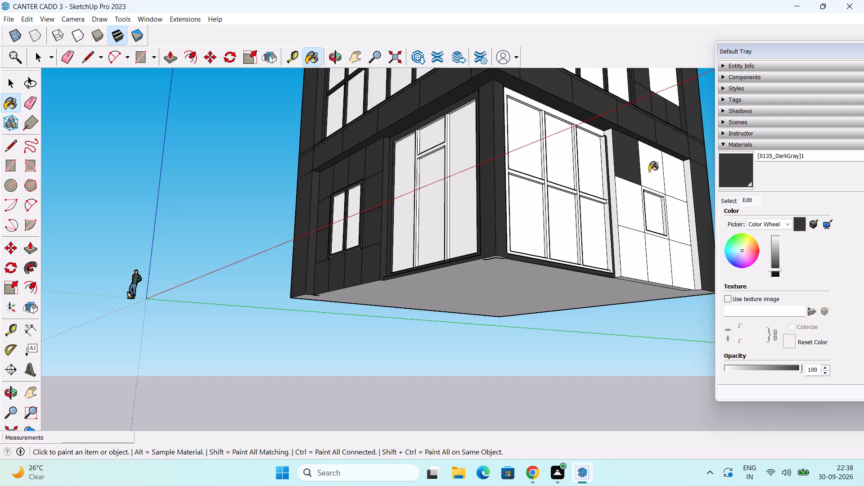
{"action": "left_click", "coordinate": [649, 171]}
{"action": "left_click", "coordinate": [674, 172]}
{"action": "left_click", "coordinate": [680, 218]}
{"action": "left_click", "coordinate": [687, 270]}
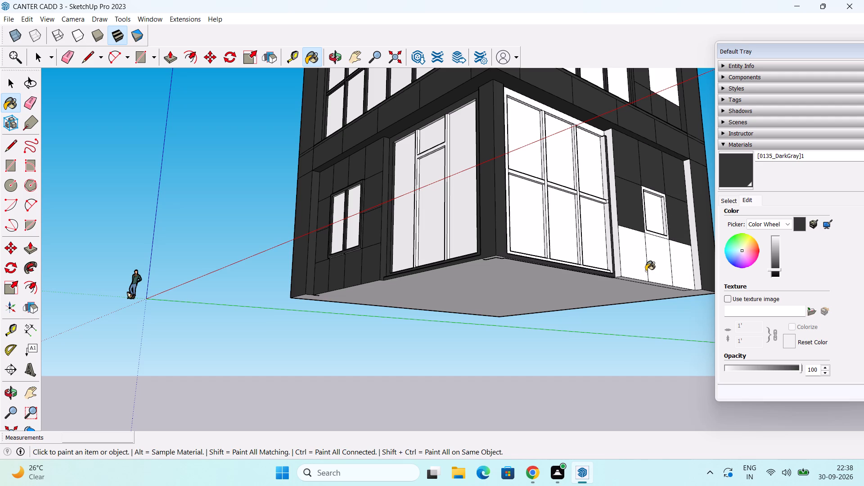
{"action": "left_click", "coordinate": [652, 264]}
{"action": "left_click", "coordinate": [636, 268]}
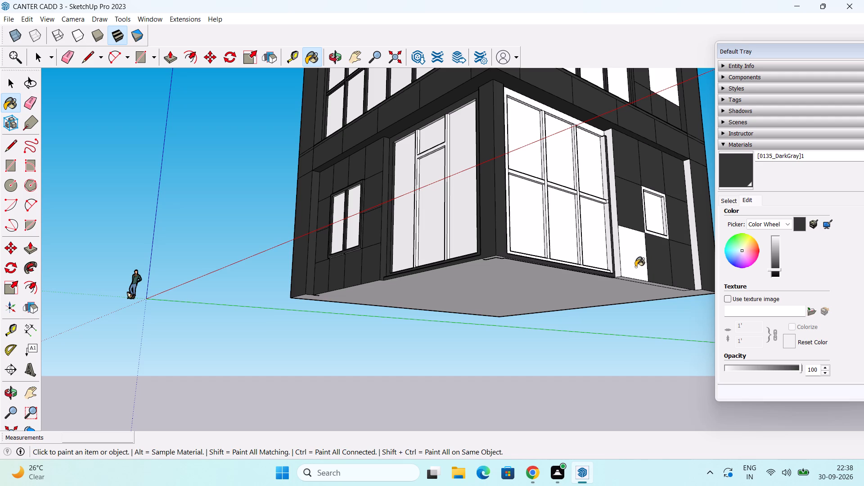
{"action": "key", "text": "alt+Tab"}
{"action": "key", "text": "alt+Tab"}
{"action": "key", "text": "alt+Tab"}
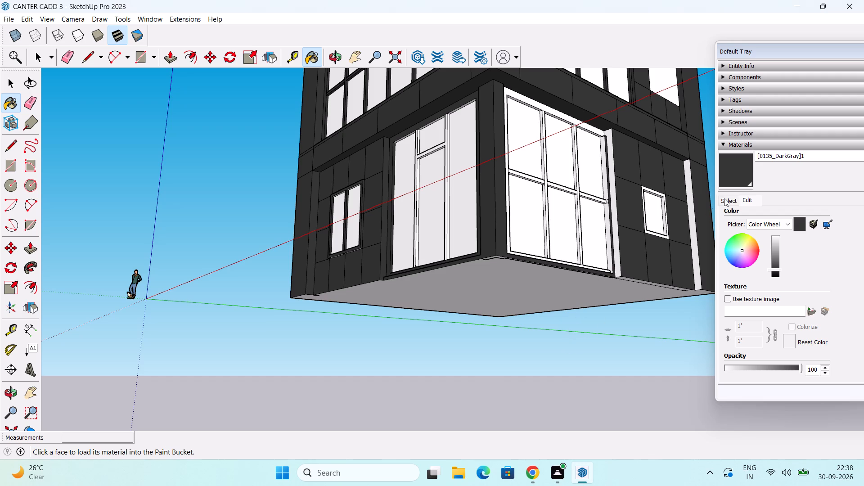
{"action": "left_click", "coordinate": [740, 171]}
Paint the glazed entrance's mullion and transom fronts, plus the mullion side faces facing the building corner, charcoal grey.
{"action": "scroll", "coordinate": [567, 245], "scroll_direction": "up", "scroll_amount": 1}
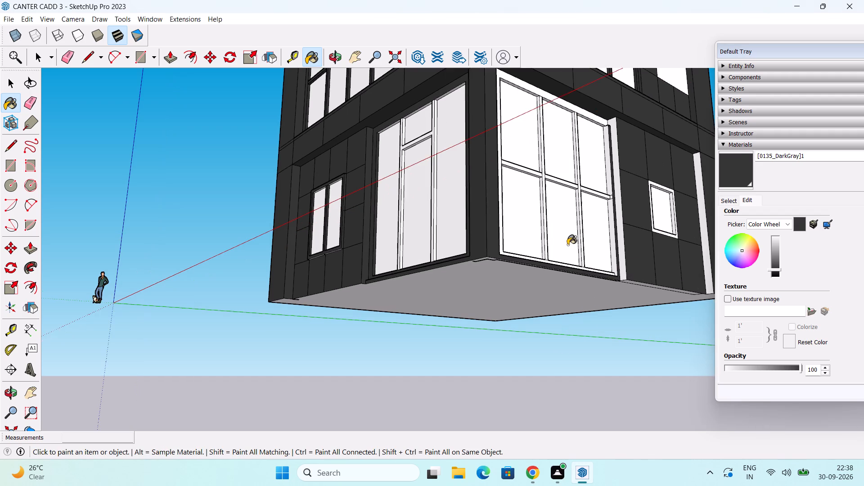
{"action": "scroll", "coordinate": [540, 246], "scroll_direction": "up", "scroll_amount": 1}
{"action": "middle_click_drag", "start_coordinate": [540, 244], "coordinate": [702, 328]}
{"action": "scroll", "coordinate": [557, 175], "scroll_direction": "up", "scroll_amount": 4}
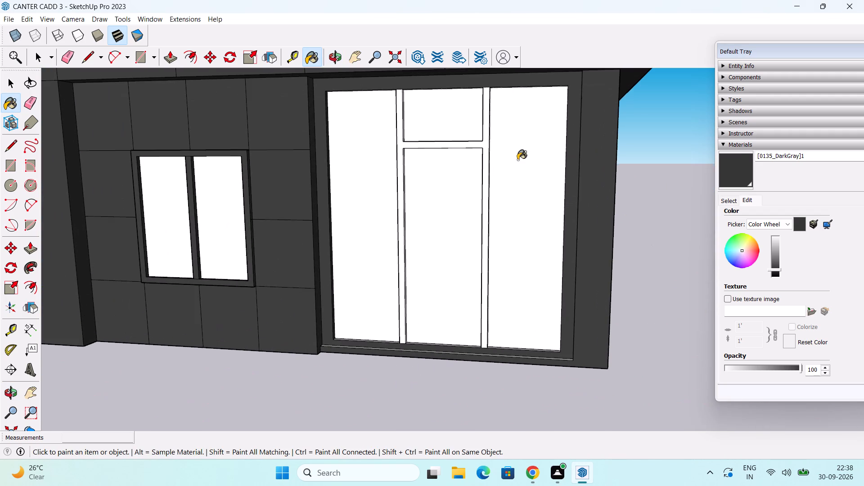
{"action": "left_click", "coordinate": [482, 141]}
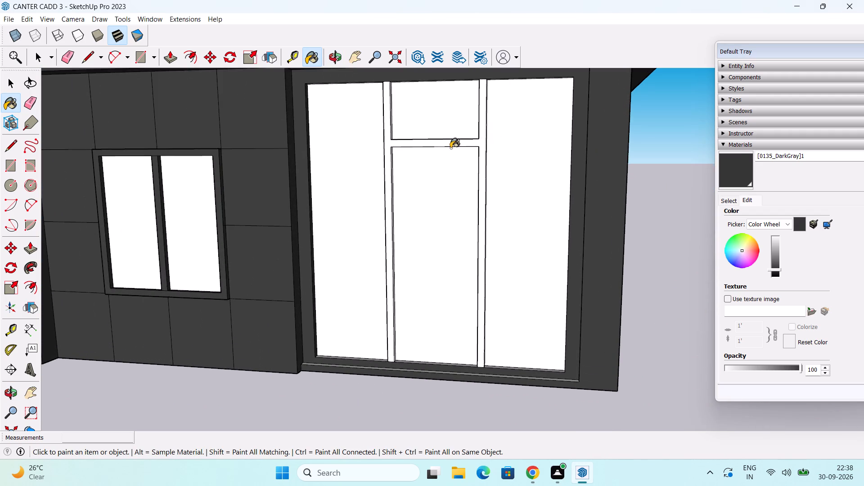
{"action": "middle_click_drag", "start_coordinate": [450, 148], "coordinate": [276, 164]}
{"action": "scroll", "coordinate": [342, 115], "scroll_direction": "up", "scroll_amount": 3}
{"action": "left_click", "coordinate": [346, 124]}
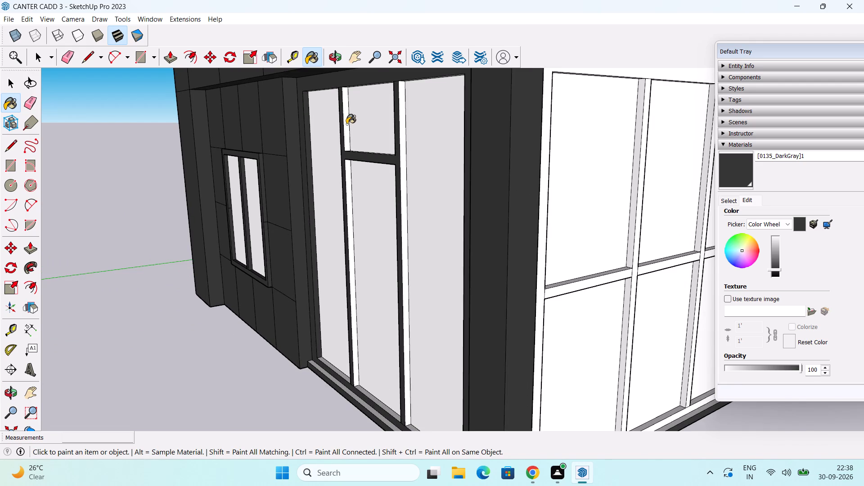
{"action": "left_click", "coordinate": [409, 141]}
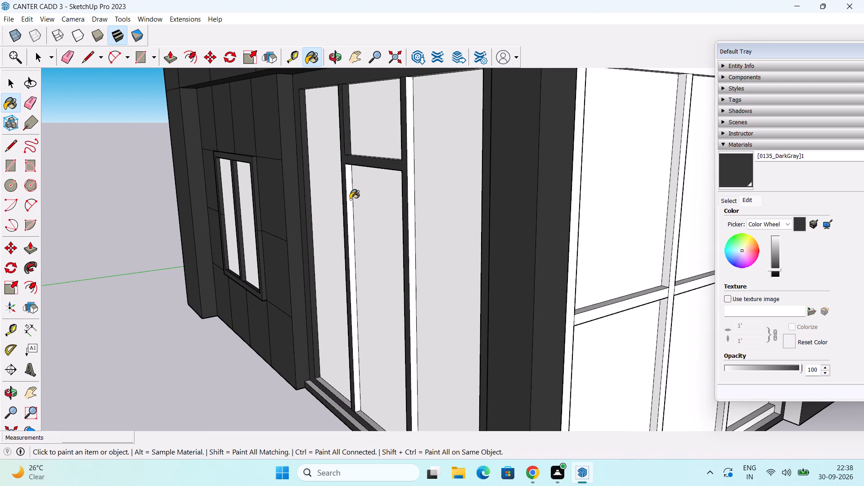
{"action": "left_click", "coordinate": [350, 199]}
Paint the glazed entrance's sill ledge and the bottom frame's top faces in all three bays charcoal grey.
{"action": "scroll", "coordinate": [343, 221], "scroll_direction": "down", "scroll_amount": 1}
{"action": "scroll", "coordinate": [333, 292], "scroll_direction": "down", "scroll_amount": 1}
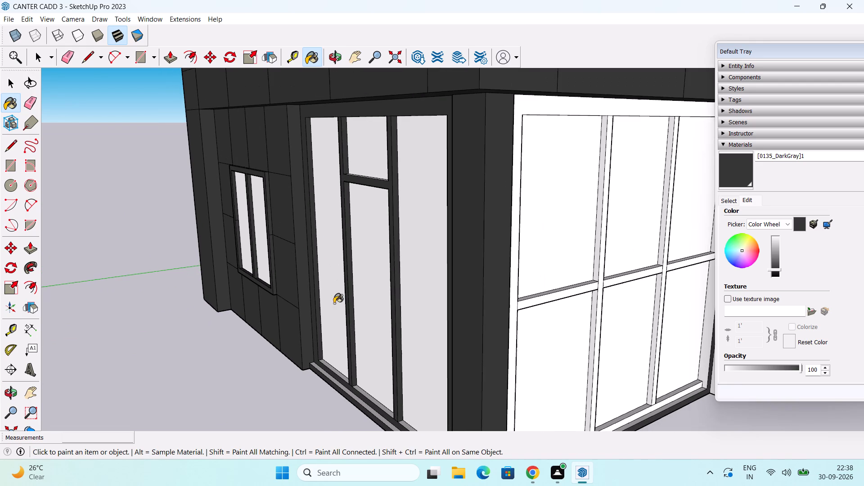
{"action": "middle_click_drag", "start_coordinate": [340, 307], "coordinate": [282, 202], "text": "shift"}
{"action": "scroll", "coordinate": [373, 344], "scroll_direction": "up", "scroll_amount": 3}
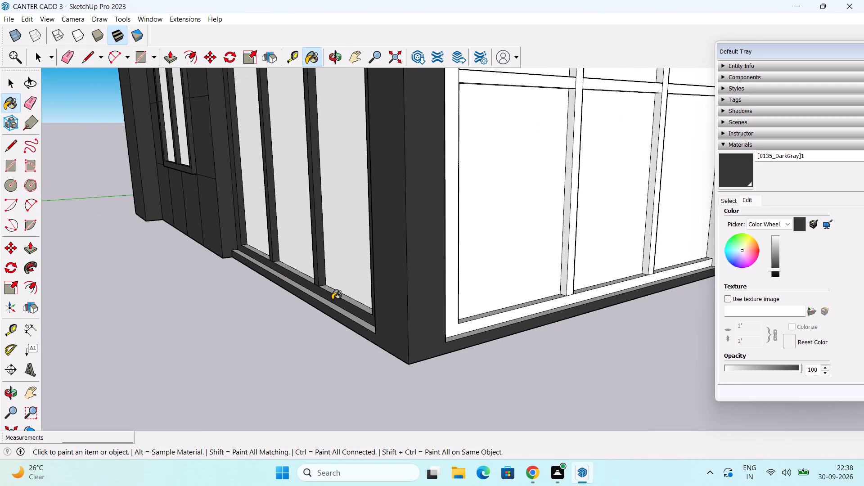
{"action": "left_click", "coordinate": [330, 306]}
{"action": "left_click", "coordinate": [342, 295]}
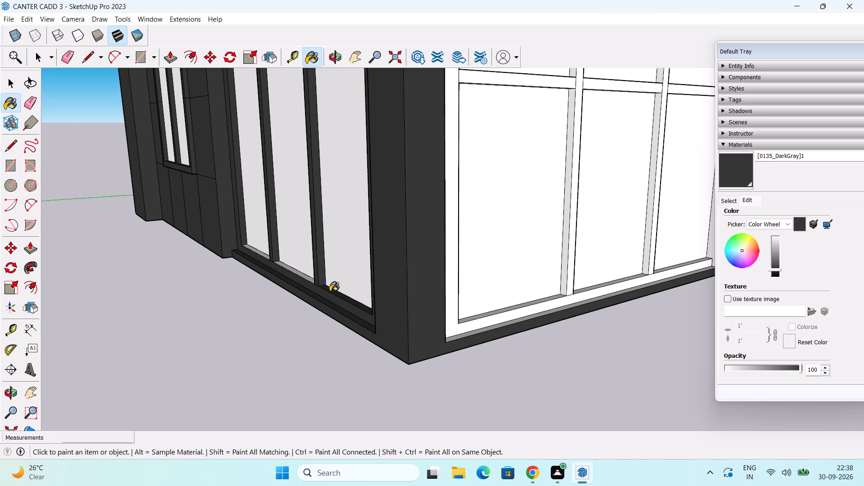
{"action": "left_click", "coordinate": [301, 274]}
{"action": "left_click", "coordinate": [256, 252]}
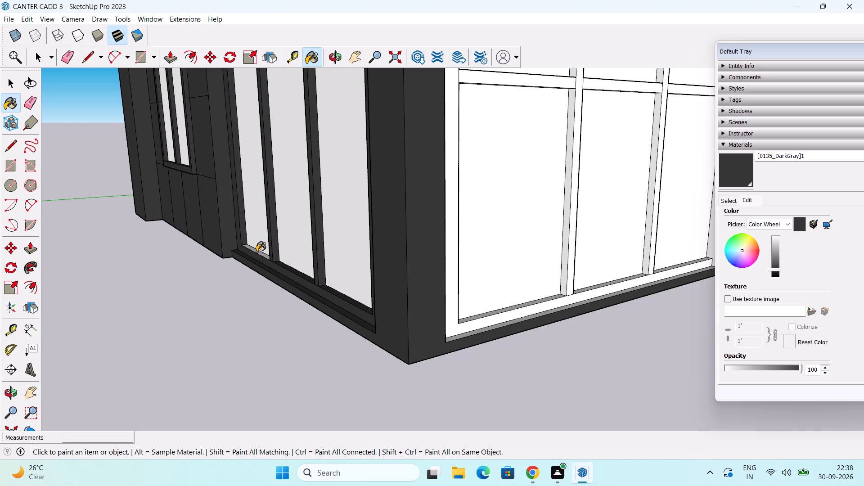
Paint the undersides of the glazed entrance's top frame in all three bays, and of its transom, charcoal grey.
{"action": "scroll", "coordinate": [257, 246], "scroll_direction": "down", "scroll_amount": 3}
{"action": "scroll", "coordinate": [295, 332], "scroll_direction": "down", "scroll_amount": 2}
{"action": "middle_click_drag", "start_coordinate": [297, 295], "coordinate": [307, 369], "text": "shift"}
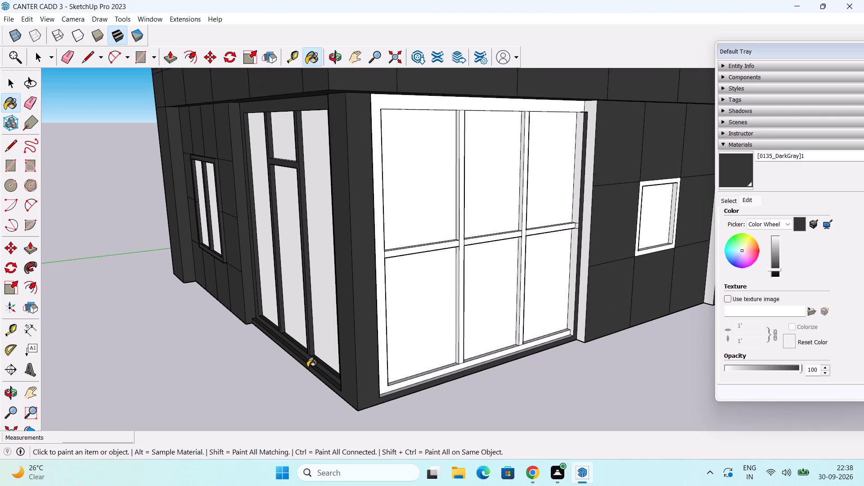
{"action": "scroll", "coordinate": [307, 367], "scroll_direction": "down", "scroll_amount": 1}
{"action": "middle_click_drag", "start_coordinate": [307, 367], "coordinate": [370, 228]}
{"action": "scroll", "coordinate": [371, 45], "scroll_direction": "up", "scroll_amount": 1}
{"action": "scroll", "coordinate": [356, 80], "scroll_direction": "up", "scroll_amount": 1}
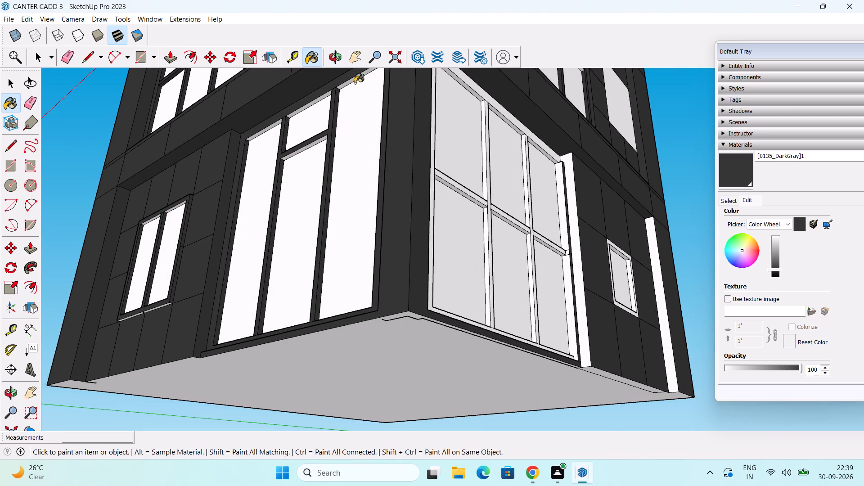
{"action": "scroll", "coordinate": [354, 94], "scroll_direction": "up", "scroll_amount": 3}
{"action": "left_click", "coordinate": [349, 78]}
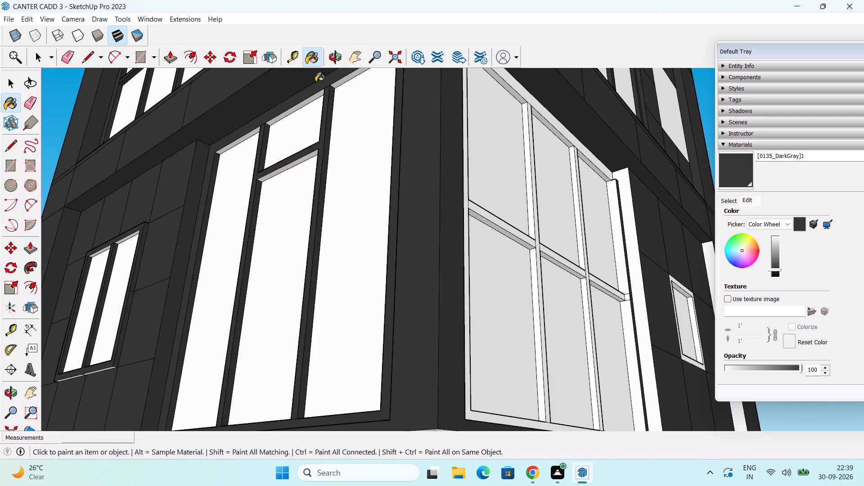
{"action": "left_click", "coordinate": [293, 108]}
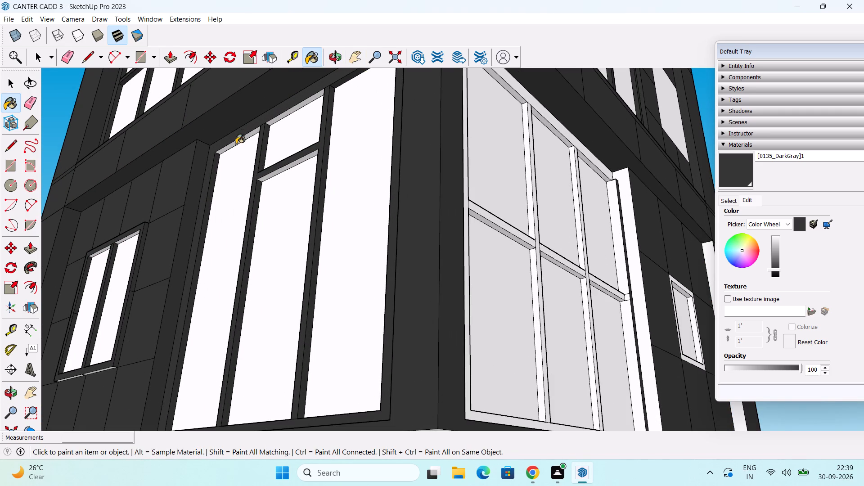
{"action": "left_click", "coordinate": [239, 140]}
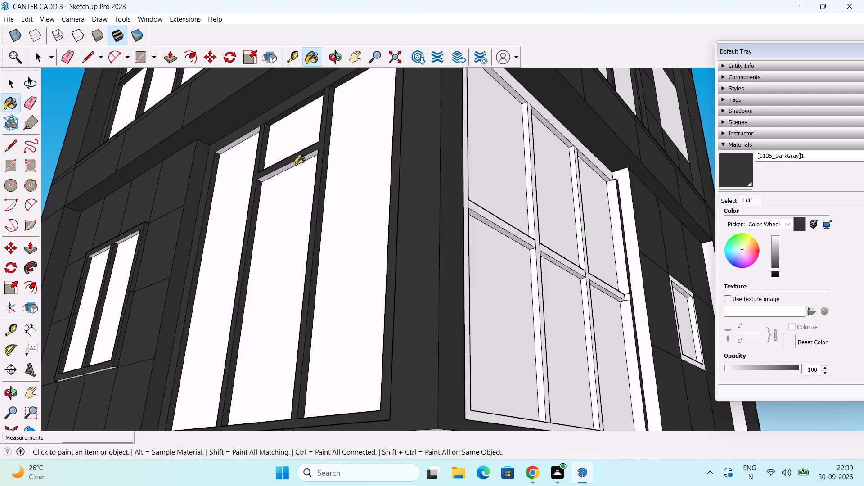
{"action": "left_click", "coordinate": [296, 164]}
Paint the entrance recess's side next to the corner pier, the adjacent frame inner side, and the mullion sides facing away from the corner charcoal grey.
{"action": "scroll", "coordinate": [312, 152], "scroll_direction": "down", "scroll_amount": 5}
{"action": "middle_click_drag", "start_coordinate": [228, 208], "coordinate": [431, 260]}
{"action": "scroll", "coordinate": [250, 210], "scroll_direction": "down", "scroll_amount": 1}
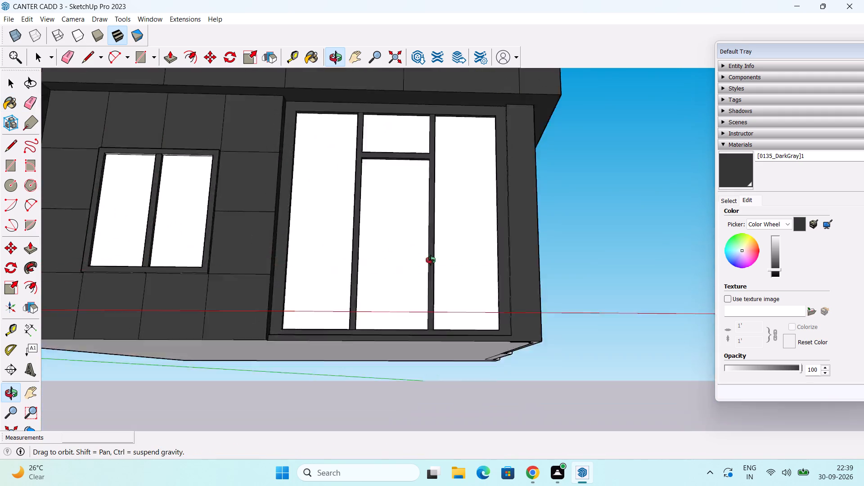
{"action": "middle_click_drag", "start_coordinate": [431, 260], "coordinate": [613, 309]}
{"action": "scroll", "coordinate": [597, 245], "scroll_direction": "up", "scroll_amount": 2}
{"action": "middle_click_drag", "start_coordinate": [594, 244], "coordinate": [375, 261]}
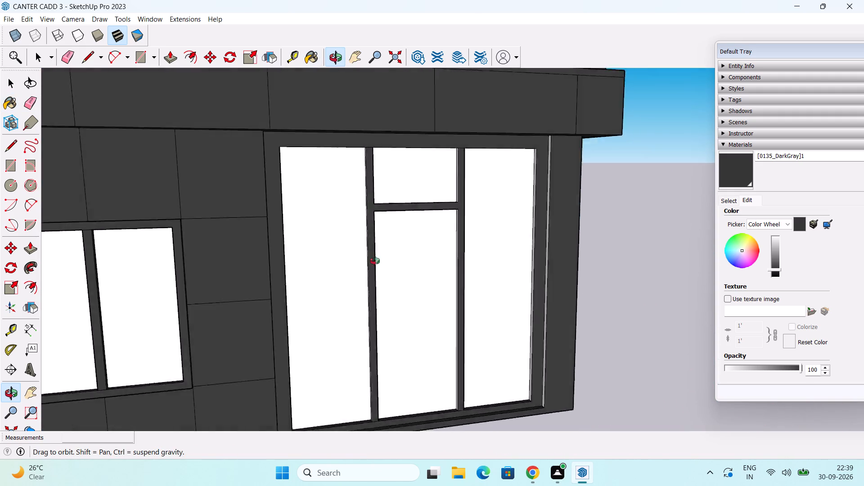
{"action": "middle_click_drag", "start_coordinate": [375, 261], "coordinate": [527, 271]}
{"action": "scroll", "coordinate": [599, 232], "scroll_direction": "up", "scroll_amount": 4}
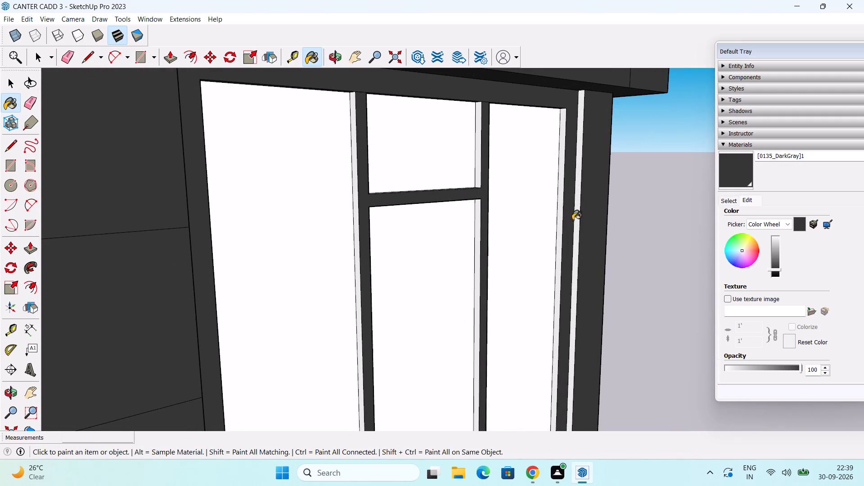
{"action": "left_click", "coordinate": [577, 226]}
{"action": "left_click", "coordinate": [559, 241]}
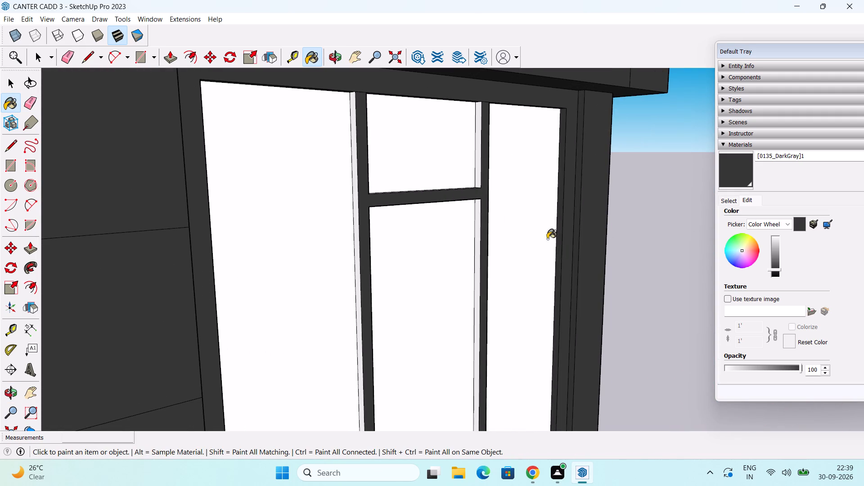
{"action": "left_click", "coordinate": [478, 225]}
{"action": "left_click", "coordinate": [479, 176]}
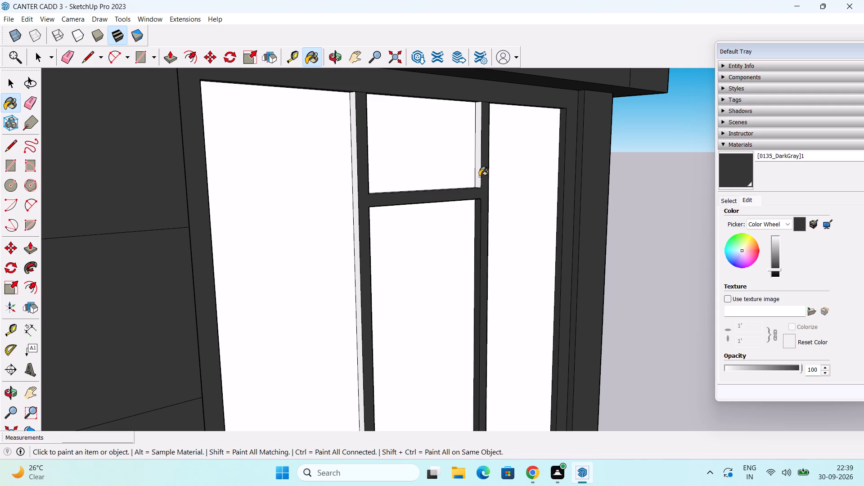
{"action": "left_click", "coordinate": [354, 193]}
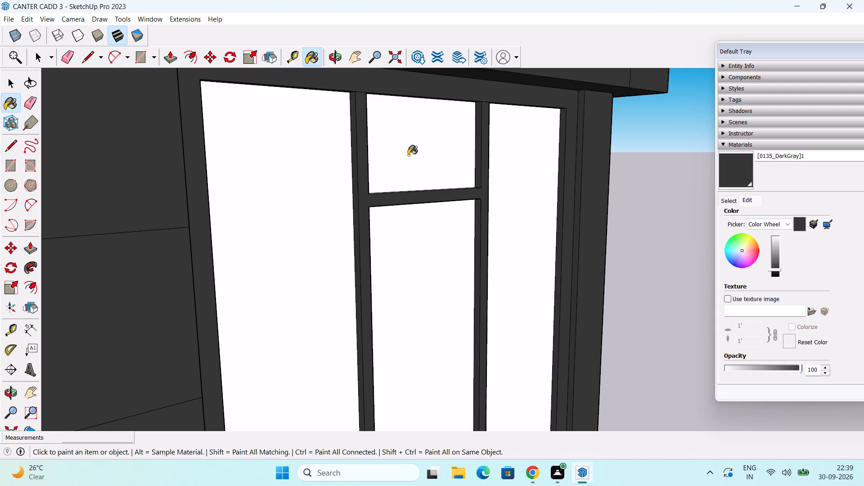
Paint the ground-floor six-pane glazing's outer frame front, recess side and upper frame inner side at the building-corner end charcoal grey.
{"action": "scroll", "coordinate": [408, 155], "scroll_direction": "down", "scroll_amount": 11}
{"action": "middle_click_drag", "start_coordinate": [529, 254], "coordinate": [118, 204]}
{"action": "scroll", "coordinate": [505, 216], "scroll_direction": "down", "scroll_amount": 2}
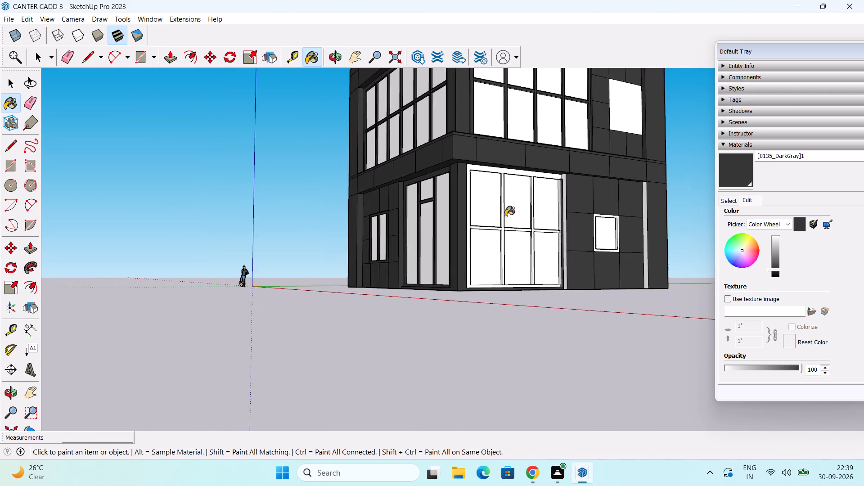
{"action": "scroll", "coordinate": [505, 216], "scroll_direction": "down", "scroll_amount": 4}
{"action": "middle_click_drag", "start_coordinate": [509, 217], "coordinate": [524, 284]}
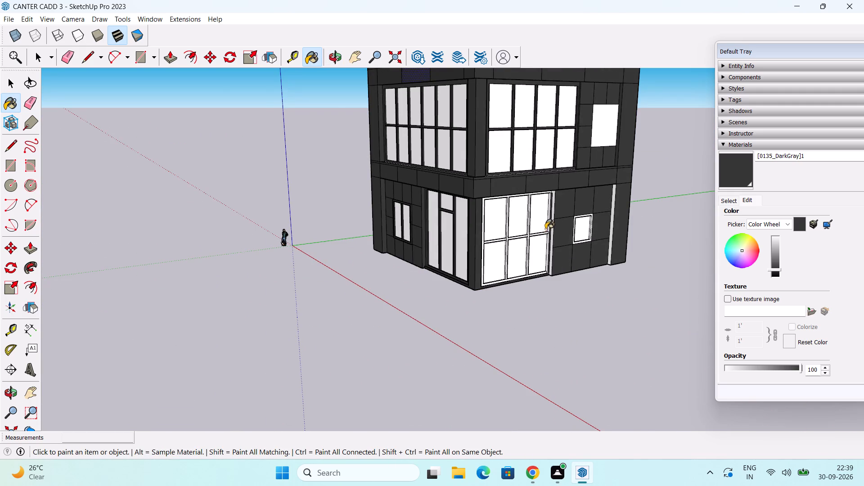
{"action": "middle_click_drag", "start_coordinate": [545, 229], "coordinate": [459, 284], "text": "shift"}
{"action": "scroll", "coordinate": [458, 284], "scroll_direction": "up", "scroll_amount": 11}
{"action": "middle_click_drag", "start_coordinate": [459, 279], "coordinate": [449, 256]}
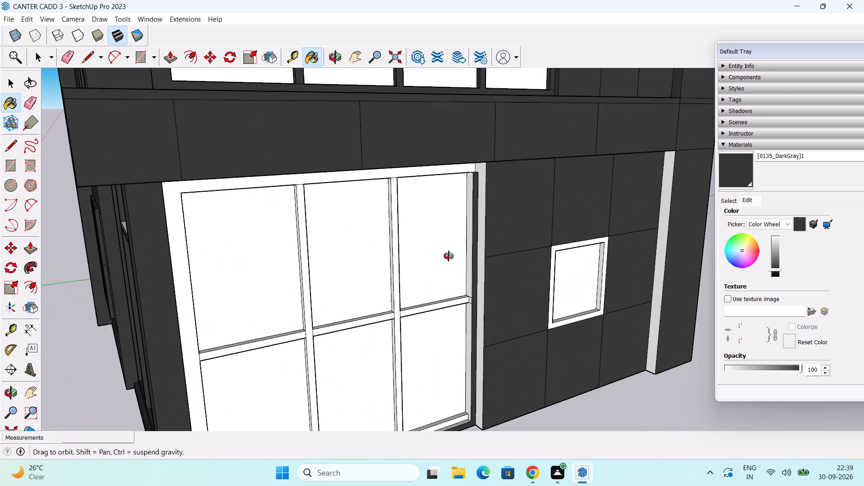
{"action": "middle_click_drag", "start_coordinate": [449, 256], "coordinate": [332, 167]}
{"action": "left_click", "coordinate": [333, 150]}
{"action": "middle_click_drag", "start_coordinate": [285, 196], "coordinate": [163, 199]}
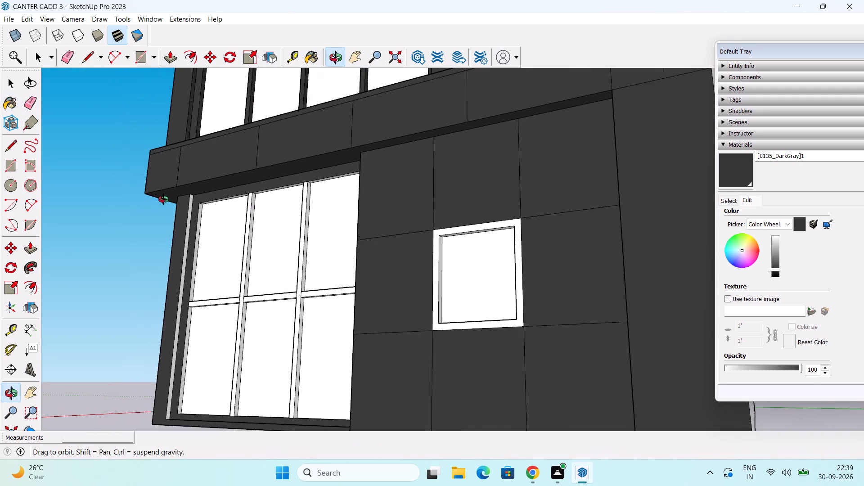
{"action": "middle_click_drag", "start_coordinate": [163, 199], "coordinate": [163, 199]}
{"action": "scroll", "coordinate": [183, 206], "scroll_direction": "up", "scroll_amount": 2}
{"action": "left_click", "coordinate": [193, 229]}
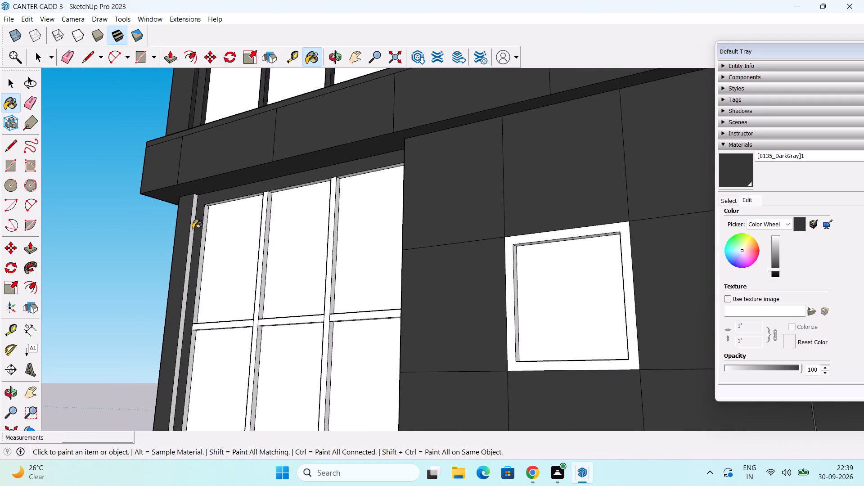
{"action": "left_click", "coordinate": [203, 241]}
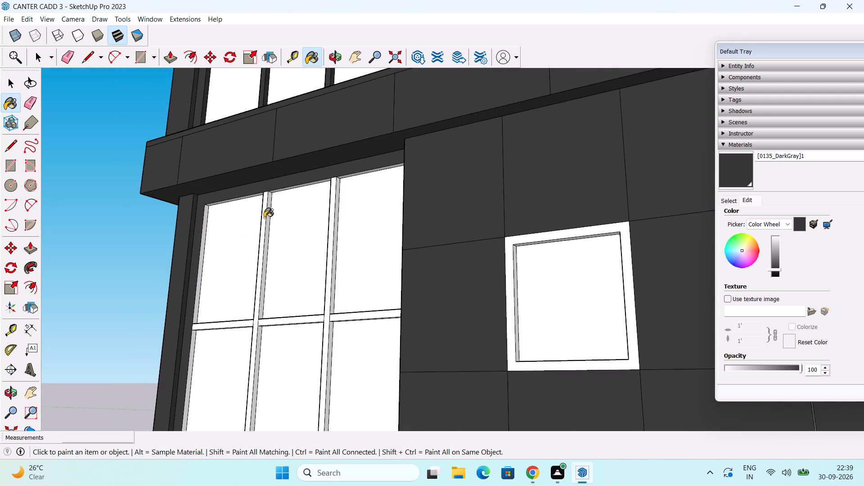
Paint the six-pane glazing's mullion and transom fronts, plus the lower frame inner side at the corner end, charcoal grey.
{"action": "left_click", "coordinate": [264, 217]}
{"action": "left_click", "coordinate": [331, 248]}
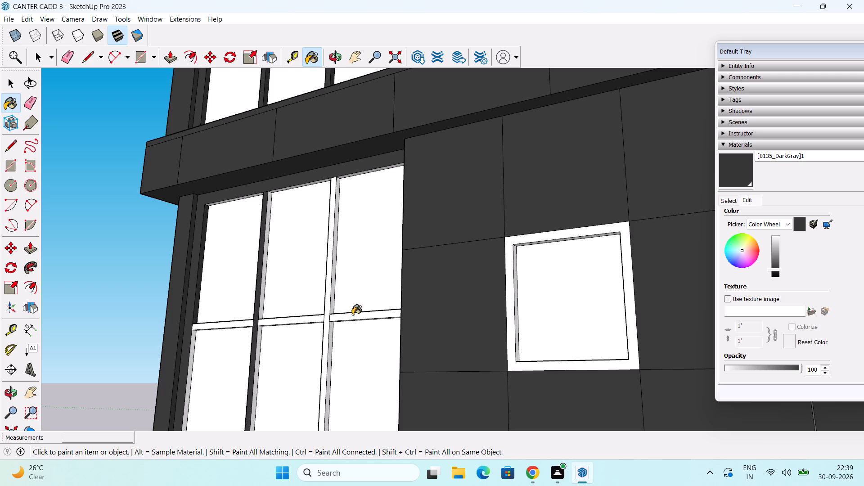
{"action": "left_click", "coordinate": [355, 318]}
{"action": "left_click", "coordinate": [317, 321]}
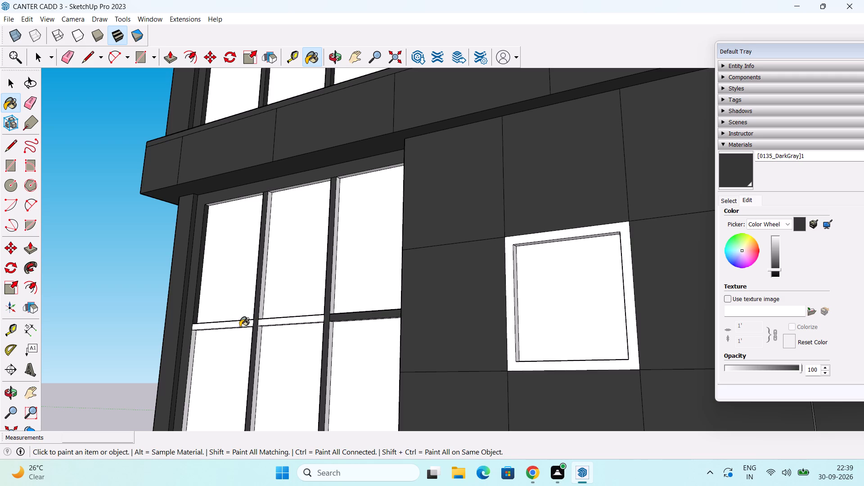
{"action": "left_click", "coordinate": [240, 327]}
{"action": "left_click", "coordinate": [228, 326]}
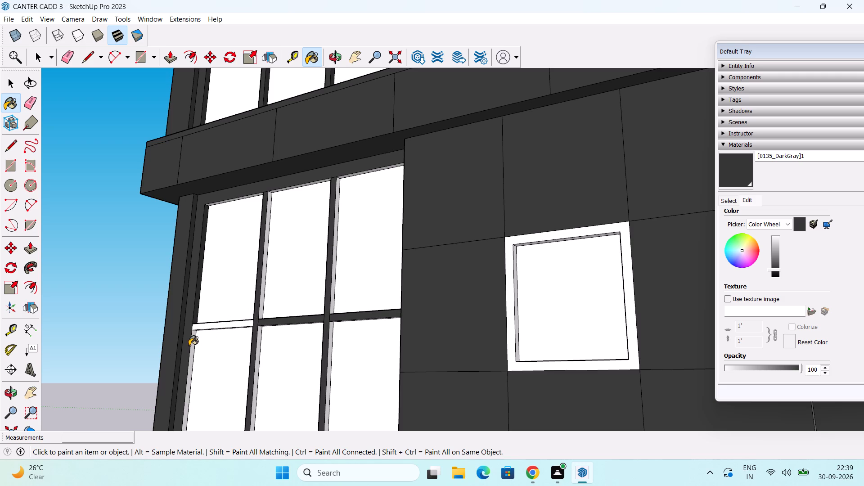
{"action": "left_click", "coordinate": [193, 348]}
Paint the front face of the small ground-floor single-pane window's frame charcoal grey.
{"action": "scroll", "coordinate": [288, 285], "scroll_direction": "down", "scroll_amount": 3}
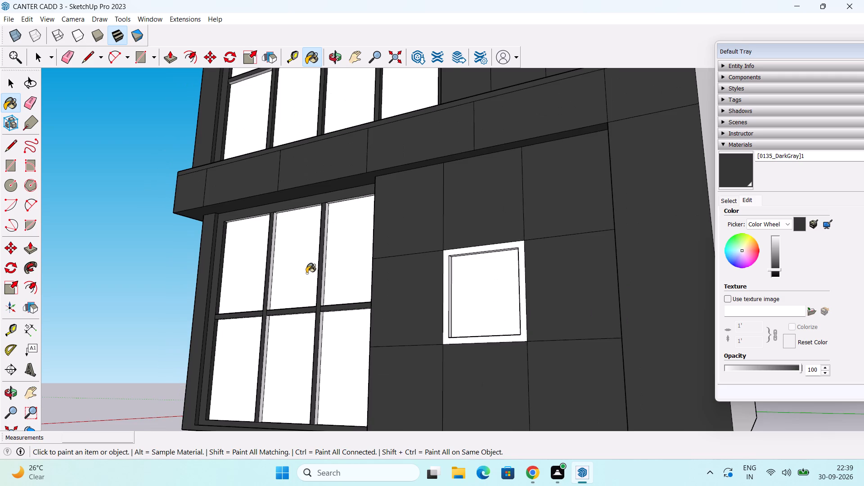
{"action": "left_click", "coordinate": [498, 249]}
{"action": "scroll", "coordinate": [476, 255], "scroll_direction": "up", "scroll_amount": 5}
{"action": "left_click", "coordinate": [477, 246]}
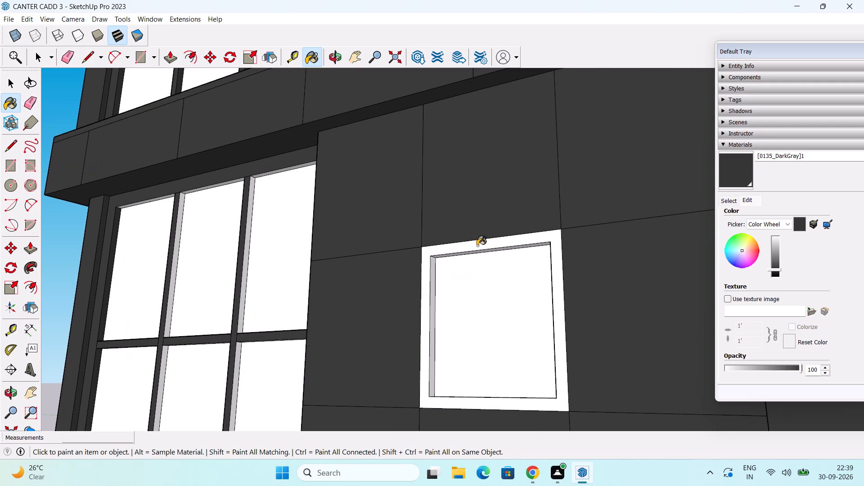
Paint the small single-pane window frame's inner faces charcoal grey: both sides, the head's underside and the sill.
{"action": "left_click", "coordinate": [433, 289]}
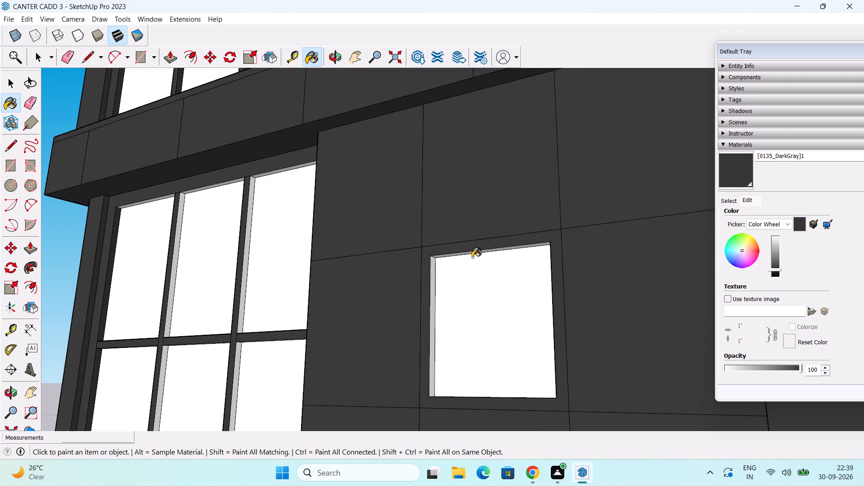
{"action": "middle_click_drag", "start_coordinate": [472, 256], "coordinate": [519, 180]}
{"action": "left_click", "coordinate": [547, 177]}
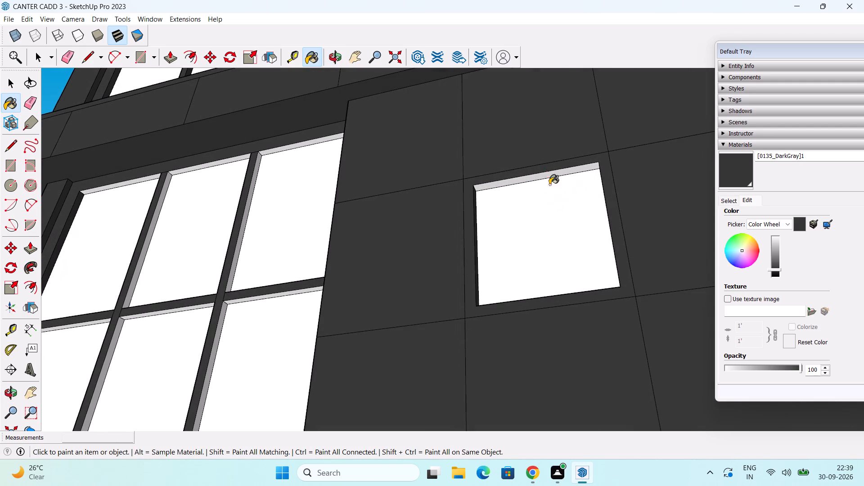
{"action": "middle_click_drag", "start_coordinate": [563, 236], "coordinate": [717, 351]}
{"action": "left_click", "coordinate": [663, 334]}
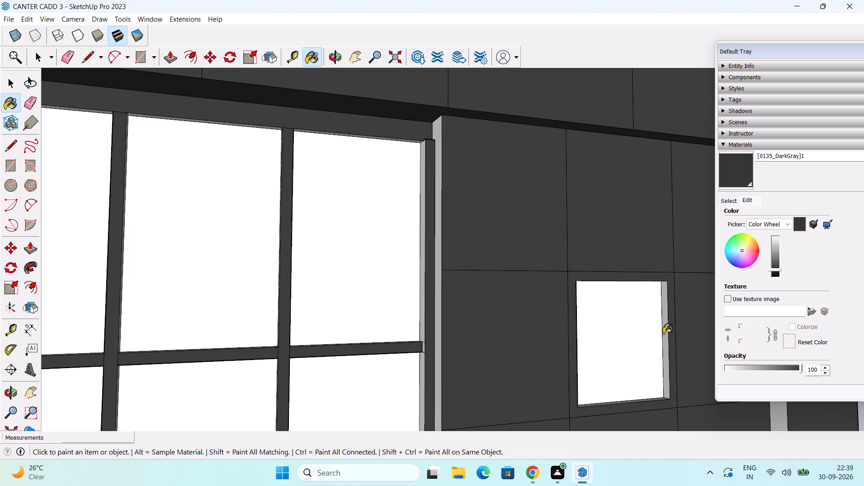
{"action": "scroll", "coordinate": [663, 334], "scroll_direction": "down", "scroll_amount": 3}
{"action": "middle_click_drag", "start_coordinate": [661, 342], "coordinate": [385, 366]}
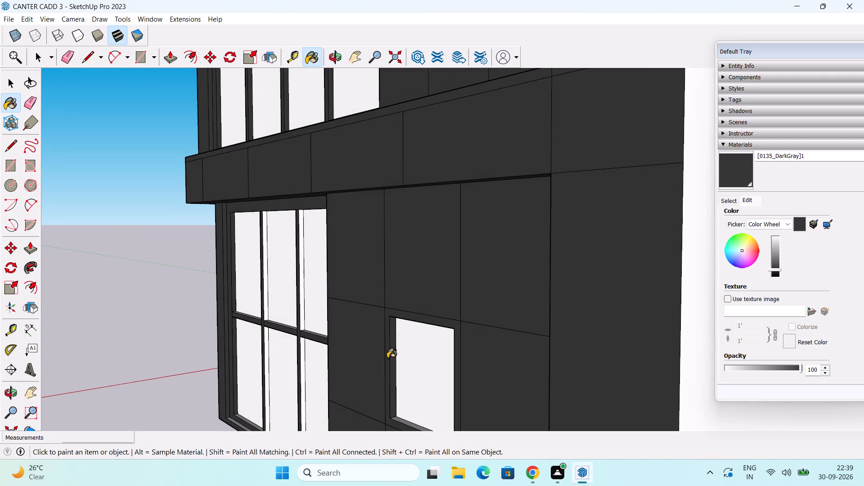
{"action": "middle_click_drag", "start_coordinate": [392, 346], "coordinate": [422, 207]}
{"action": "middle_click_drag", "start_coordinate": [432, 222], "coordinate": [432, 335]}
{"action": "scroll", "coordinate": [435, 377], "scroll_direction": "up", "scroll_amount": 2}
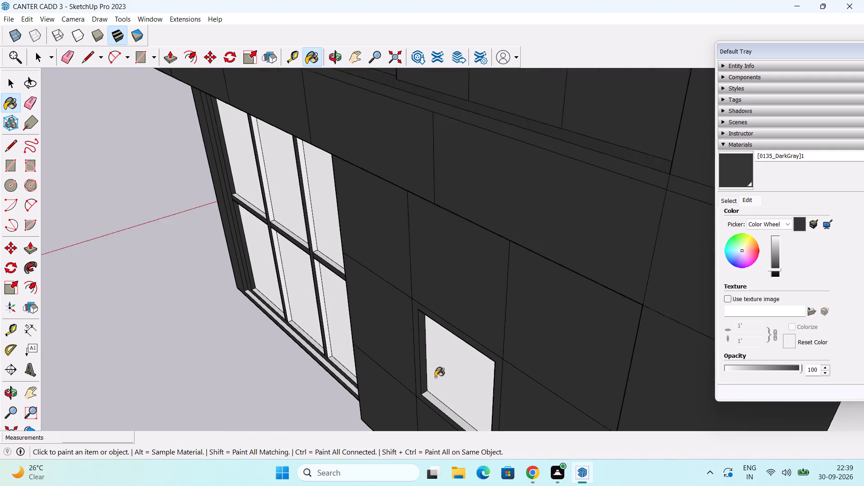
{"action": "scroll", "coordinate": [435, 377], "scroll_direction": "up", "scroll_amount": 1}
{"action": "left_click", "coordinate": [437, 410]}
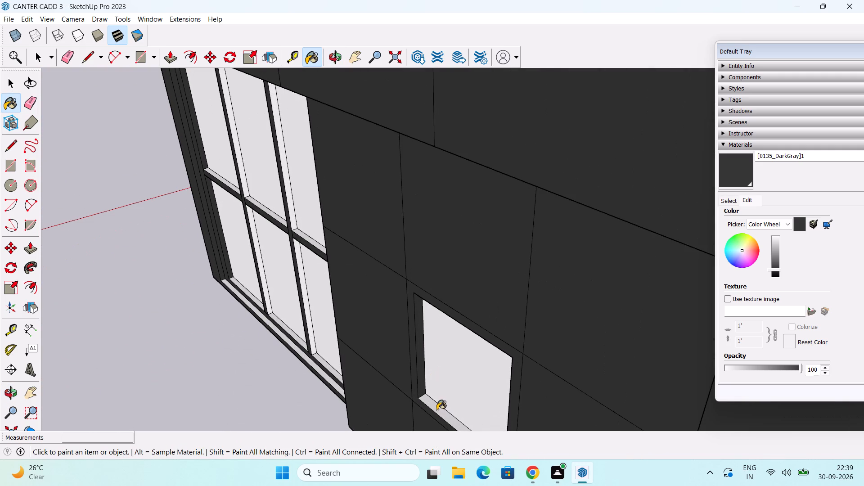
Paint the six-pane glazing's sill ledge and the bottom frame's top faces in all three bays charcoal grey.
{"action": "scroll", "coordinate": [429, 378], "scroll_direction": "down", "scroll_amount": 7}
{"action": "middle_click_drag", "start_coordinate": [324, 364], "coordinate": [397, 296]}
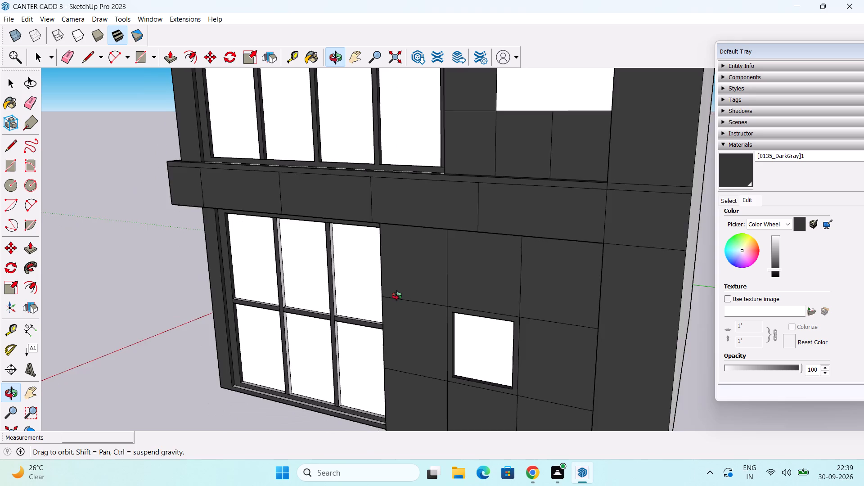
{"action": "middle_click_drag", "start_coordinate": [397, 296], "coordinate": [373, 296]}
{"action": "scroll", "coordinate": [354, 357], "scroll_direction": "up", "scroll_amount": 3}
{"action": "middle_click_drag", "start_coordinate": [357, 364], "coordinate": [252, 259]}
{"action": "scroll", "coordinate": [248, 251], "scroll_direction": "up", "scroll_amount": 4}
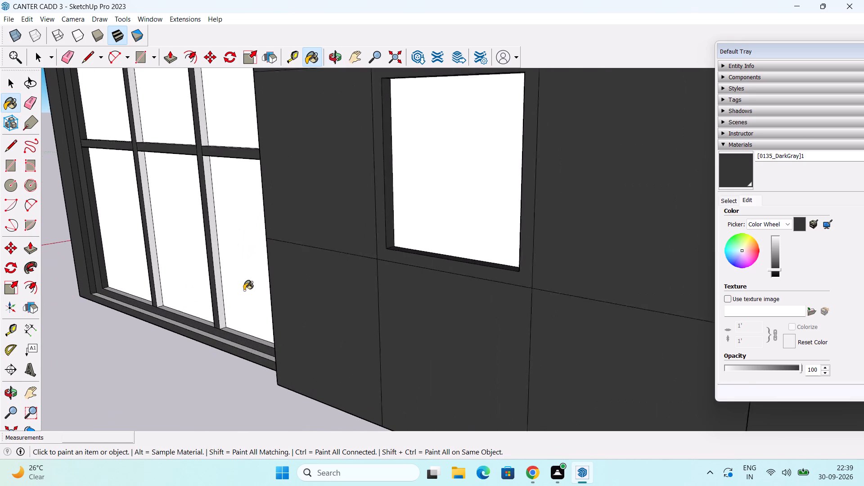
{"action": "scroll", "coordinate": [244, 290], "scroll_direction": "up", "scroll_amount": 1}
{"action": "left_click", "coordinate": [220, 346]}
{"action": "left_click", "coordinate": [231, 333]}
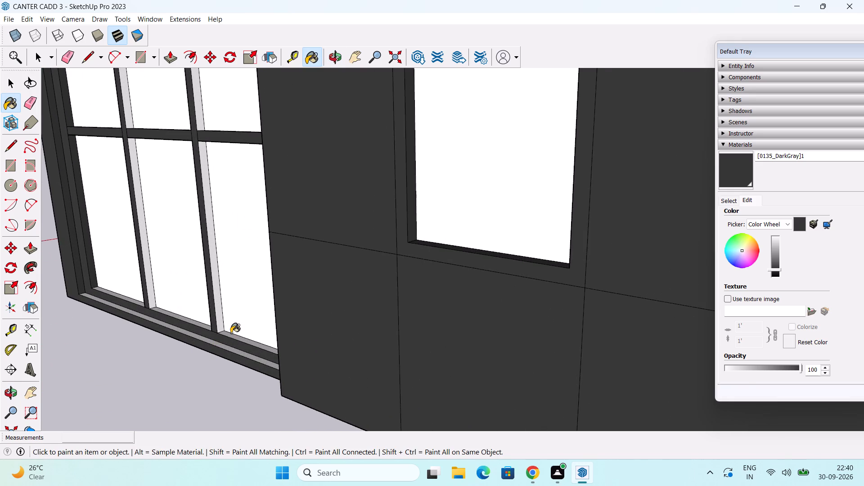
{"action": "left_click", "coordinate": [189, 320]}
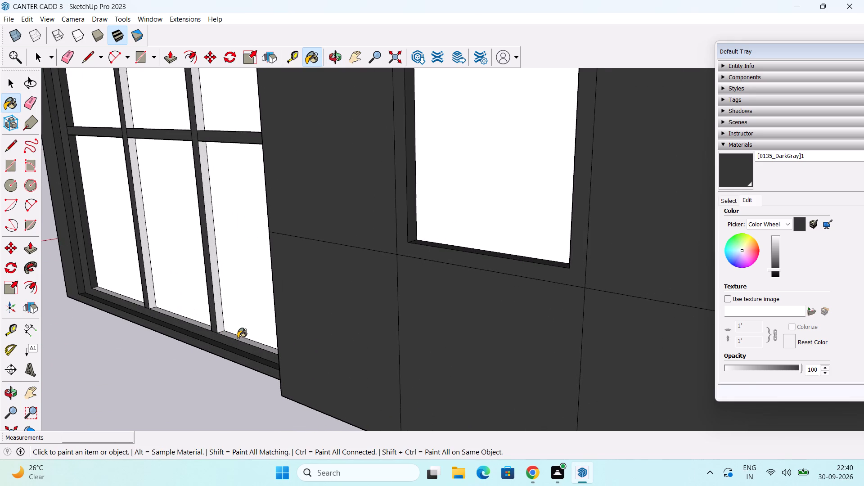
{"action": "left_click", "coordinate": [236, 338]}
{"action": "left_click", "coordinate": [112, 295]}
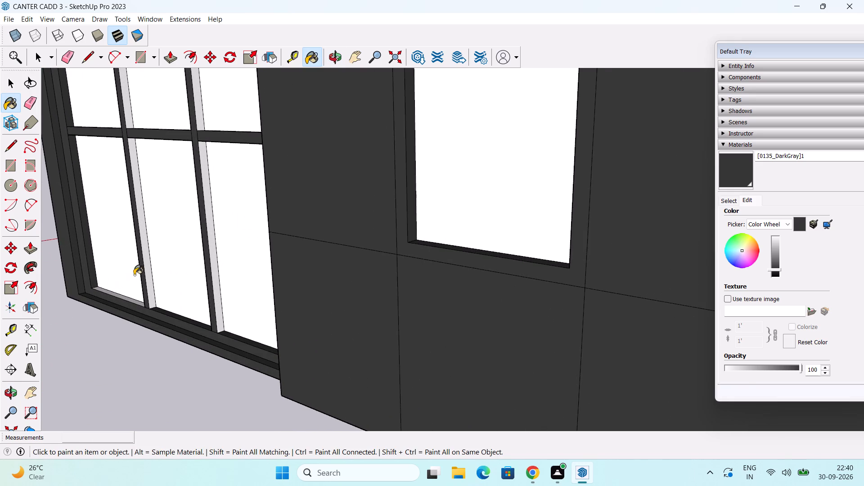
Paint the six-pane glazing's mullion side faces that face the small window, in both the lower and upper rows, charcoal grey.
{"action": "left_click", "coordinate": [148, 261]}
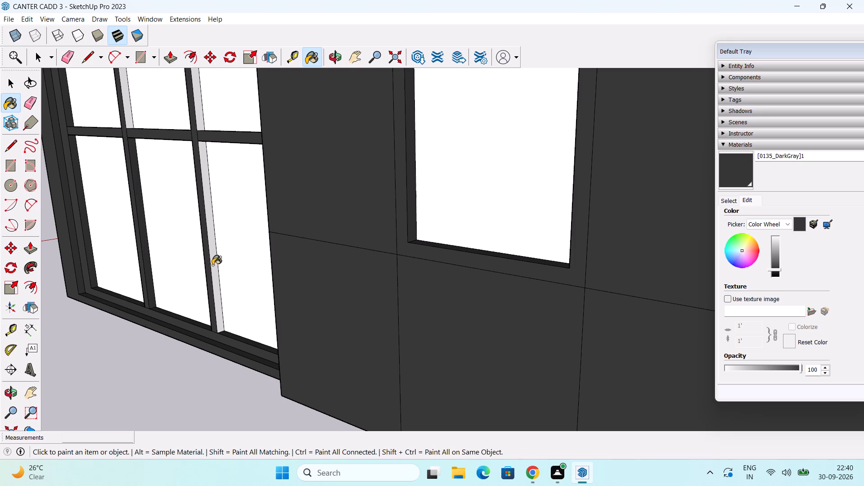
{"action": "left_click", "coordinate": [212, 265]}
{"action": "scroll", "coordinate": [233, 244], "scroll_direction": "down", "scroll_amount": 2}
{"action": "middle_click_drag", "start_coordinate": [233, 244], "coordinate": [235, 327]}
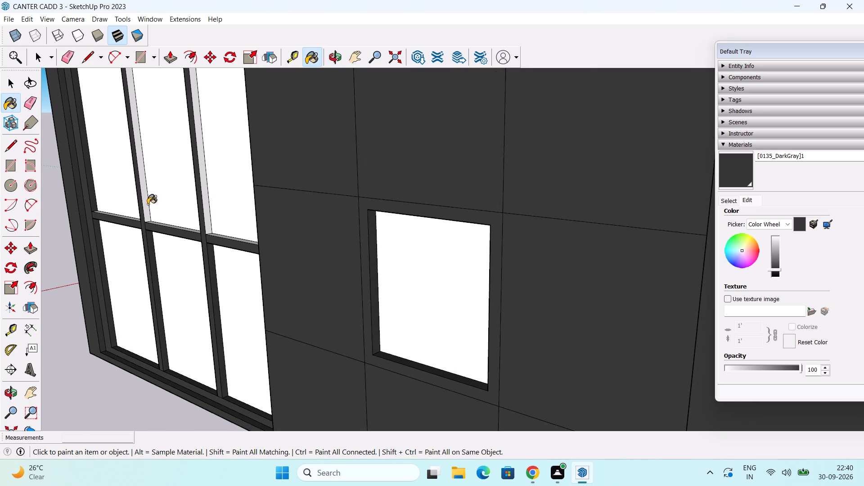
{"action": "left_click", "coordinate": [146, 205]}
{"action": "left_click", "coordinate": [207, 220]}
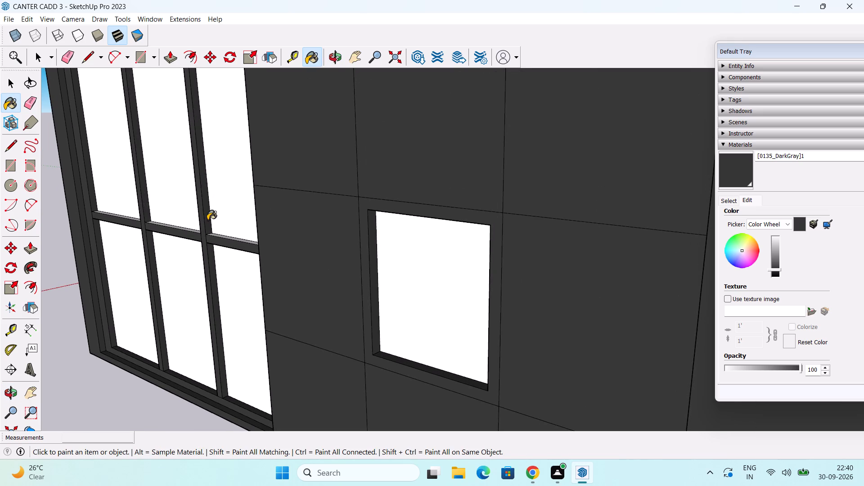
Paint the top faces of the six-pane glazing's transom in all three bays charcoal grey.
{"action": "scroll", "coordinate": [207, 220], "scroll_direction": "down", "scroll_amount": 1}
{"action": "middle_click_drag", "start_coordinate": [207, 220], "coordinate": [230, 309]}
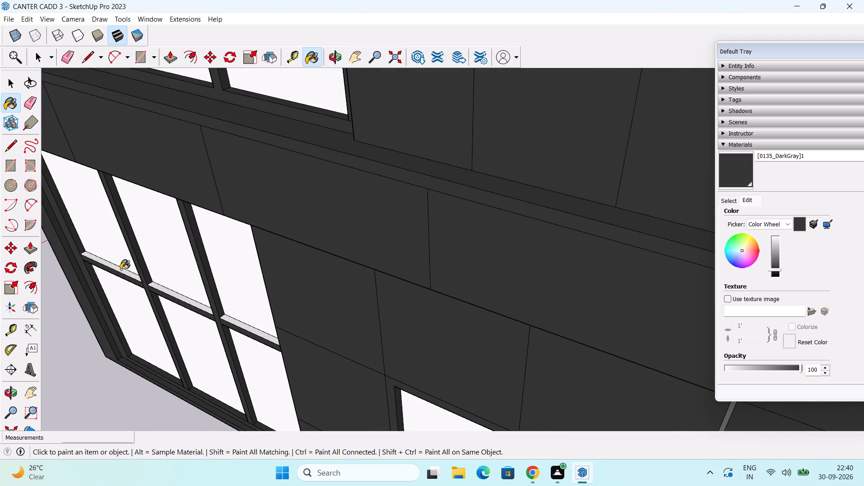
{"action": "left_click", "coordinate": [121, 270]}
{"action": "left_click", "coordinate": [163, 289]}
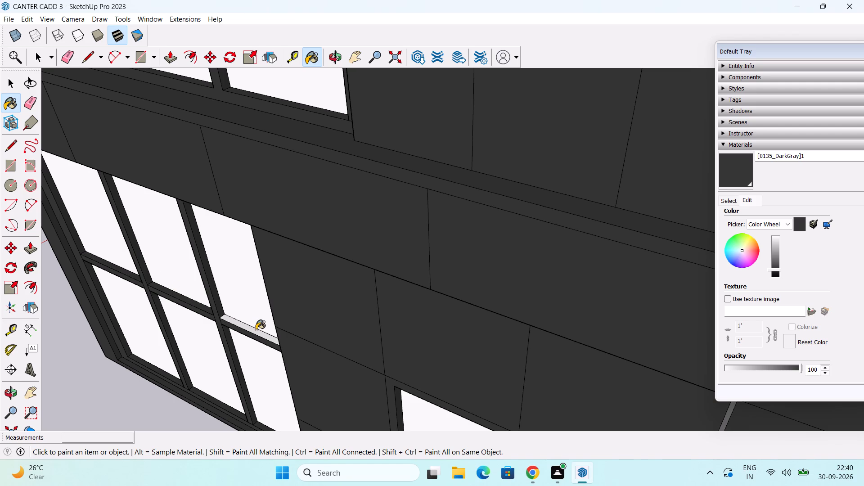
{"action": "left_click", "coordinate": [252, 331]}
{"action": "scroll", "coordinate": [258, 353], "scroll_direction": "down", "scroll_amount": 1}
{"action": "middle_click_drag", "start_coordinate": [256, 358], "coordinate": [379, 178]}
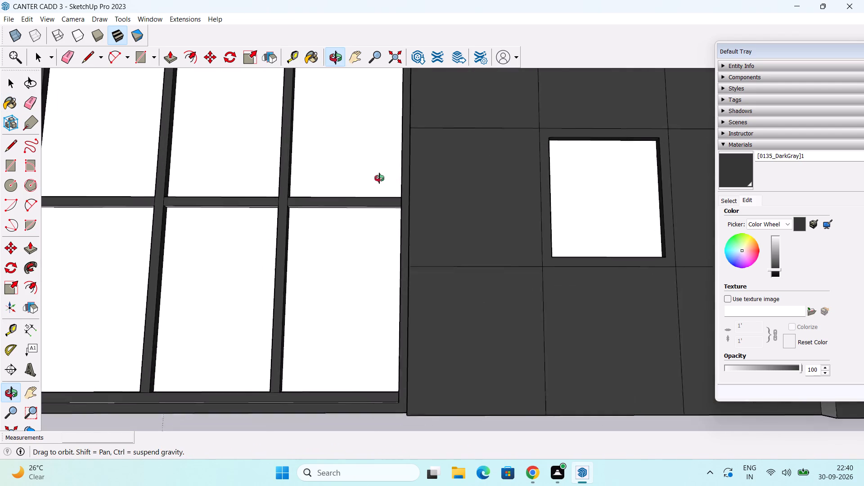
Paint the underside of the six-pane glazing's head frame in all three bays charcoal grey.
{"action": "middle_click_drag", "start_coordinate": [379, 178], "coordinate": [381, 177]}
{"action": "scroll", "coordinate": [381, 176], "scroll_direction": "down", "scroll_amount": 2}
{"action": "middle_click_drag", "start_coordinate": [365, 235], "coordinate": [376, 315]}
{"action": "middle_click_drag", "start_coordinate": [367, 314], "coordinate": [381, 207]}
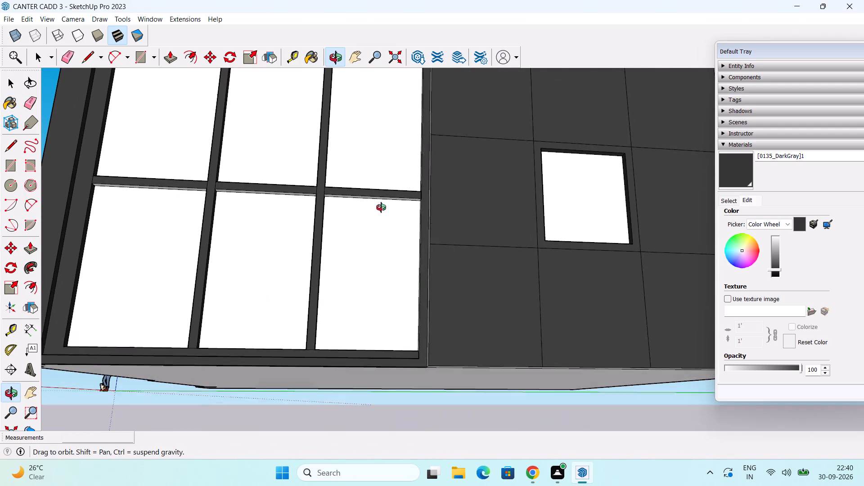
{"action": "middle_click_drag", "start_coordinate": [381, 207], "coordinate": [382, 206]}
{"action": "middle_click_drag", "start_coordinate": [382, 206], "coordinate": [376, 324], "text": "shift"}
{"action": "middle_click_drag", "start_coordinate": [376, 324], "coordinate": [378, 282]}
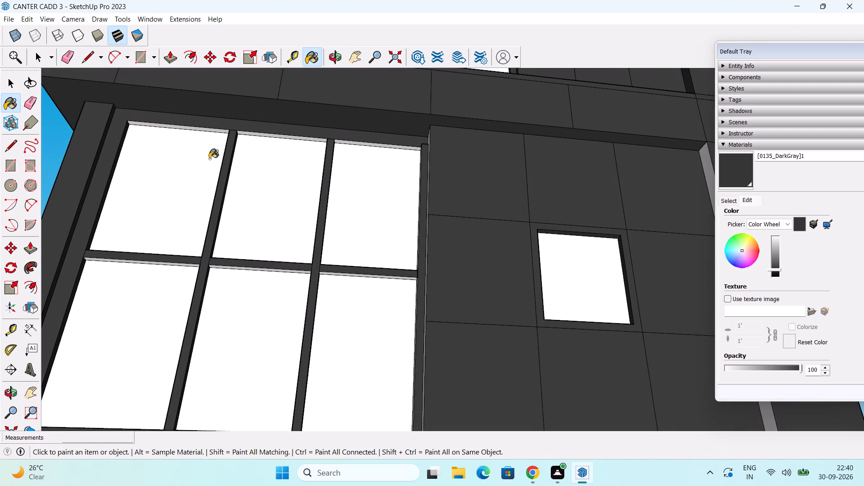
{"action": "left_click", "coordinate": [218, 131]}
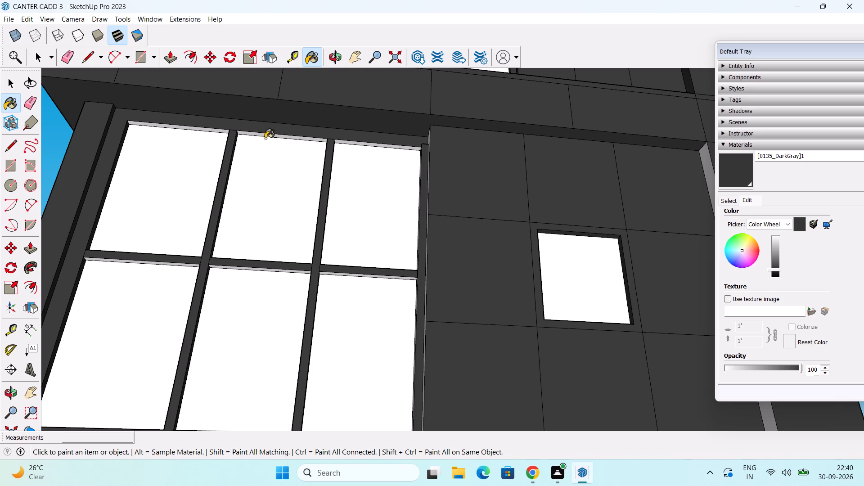
{"action": "left_click", "coordinate": [275, 137]}
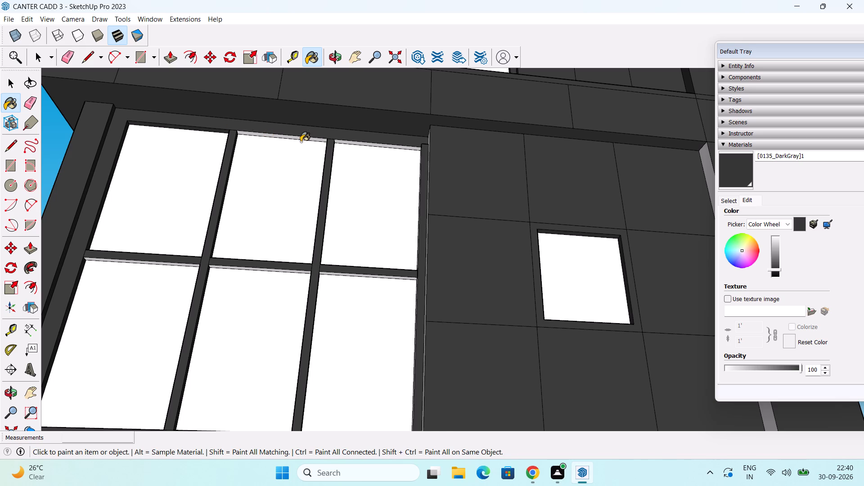
{"action": "scroll", "coordinate": [301, 142], "scroll_direction": "up", "scroll_amount": 2}
{"action": "left_click", "coordinate": [316, 139]}
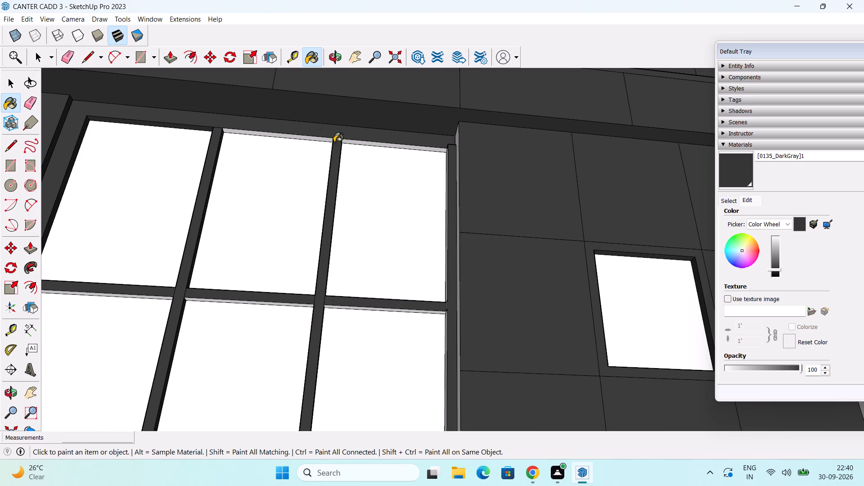
{"action": "left_click", "coordinate": [377, 145]}
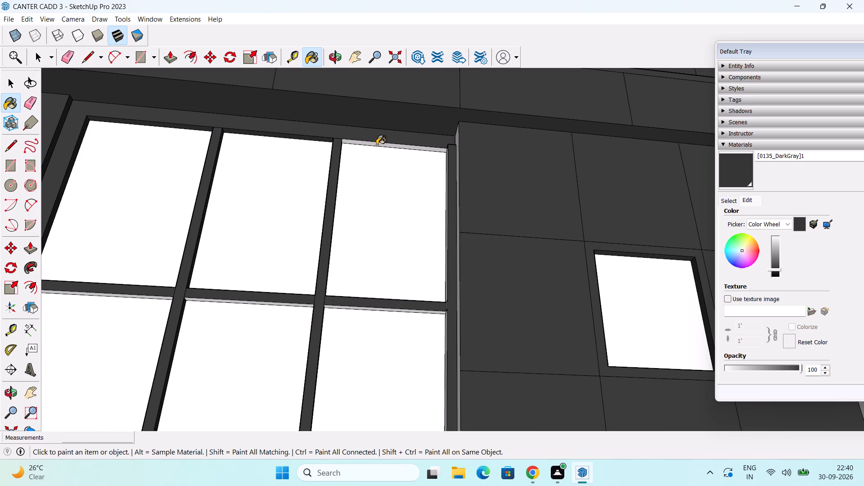
Paint the underside of the six-pane glazing's transom in all three bays charcoal grey.
{"action": "scroll", "coordinate": [375, 310], "scroll_direction": "up", "scroll_amount": 4}
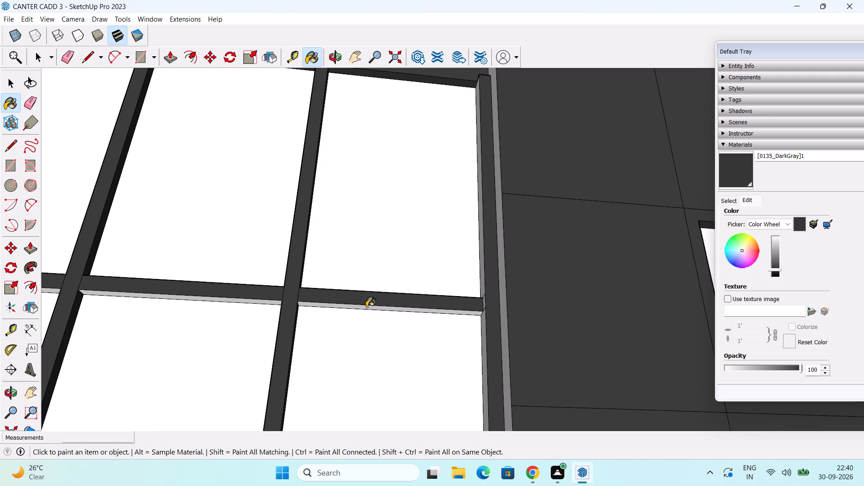
{"action": "left_click", "coordinate": [367, 308]}
{"action": "scroll", "coordinate": [335, 333], "scroll_direction": "down", "scroll_amount": 1}
{"action": "middle_click_drag", "start_coordinate": [333, 338], "coordinate": [441, 300]}
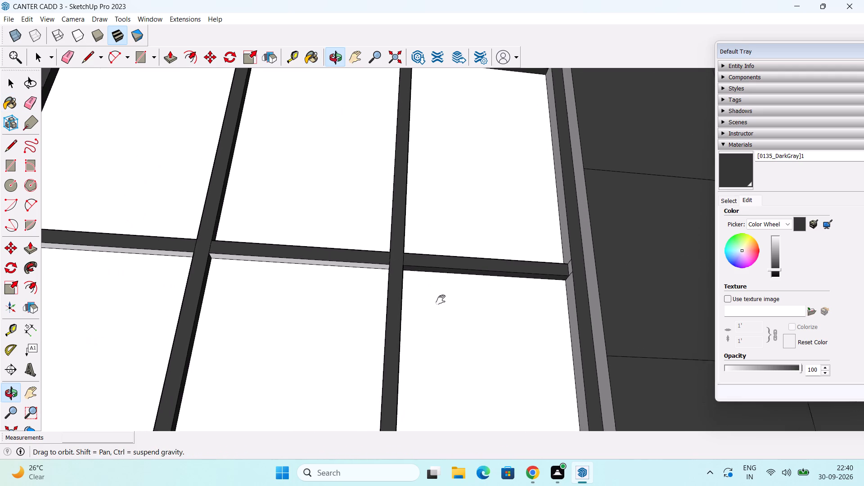
{"action": "middle_click_drag", "start_coordinate": [441, 300], "coordinate": [442, 300]}
{"action": "left_click", "coordinate": [327, 264]}
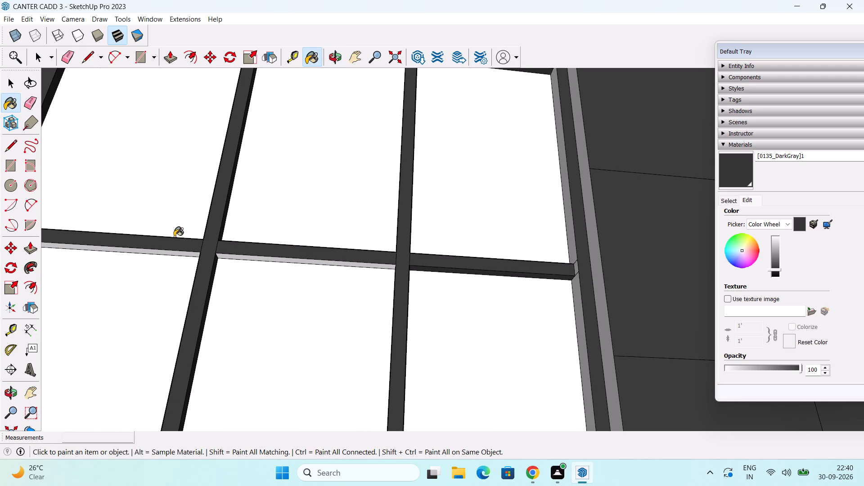
{"action": "left_click", "coordinate": [176, 255]}
Paint the pier reveal and the inner side faces of the six-pane glazing's end frame nearest the small window charcoal grey, including the piece at the transom.
{"action": "scroll", "coordinate": [254, 221], "scroll_direction": "down", "scroll_amount": 3}
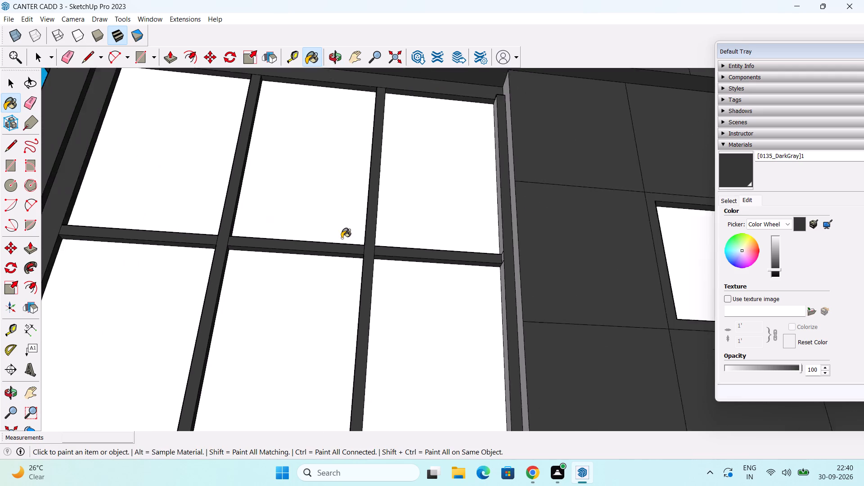
{"action": "scroll", "coordinate": [342, 238], "scroll_direction": "down", "scroll_amount": 3}
{"action": "scroll", "coordinate": [378, 277], "scroll_direction": "down", "scroll_amount": 1}
{"action": "middle_click_drag", "start_coordinate": [380, 281], "coordinate": [495, 315]}
{"action": "scroll", "coordinate": [522, 294], "scroll_direction": "up", "scroll_amount": 2}
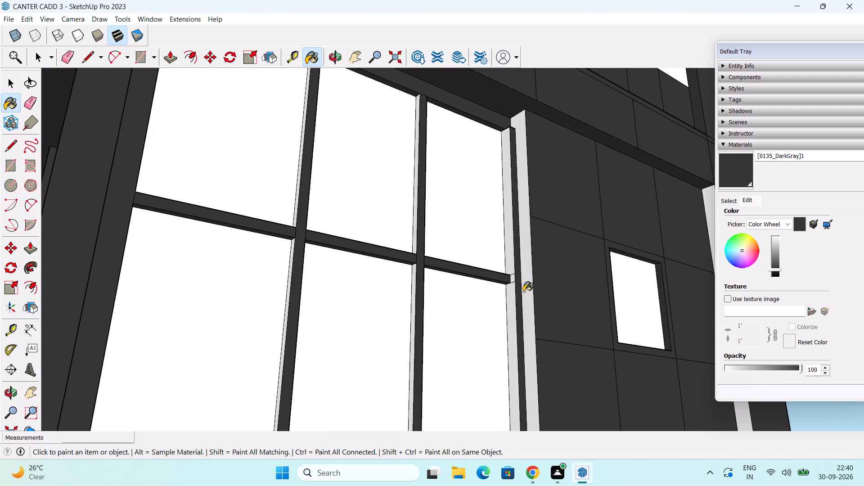
{"action": "left_click", "coordinate": [526, 288]}
{"action": "left_click", "coordinate": [511, 261]}
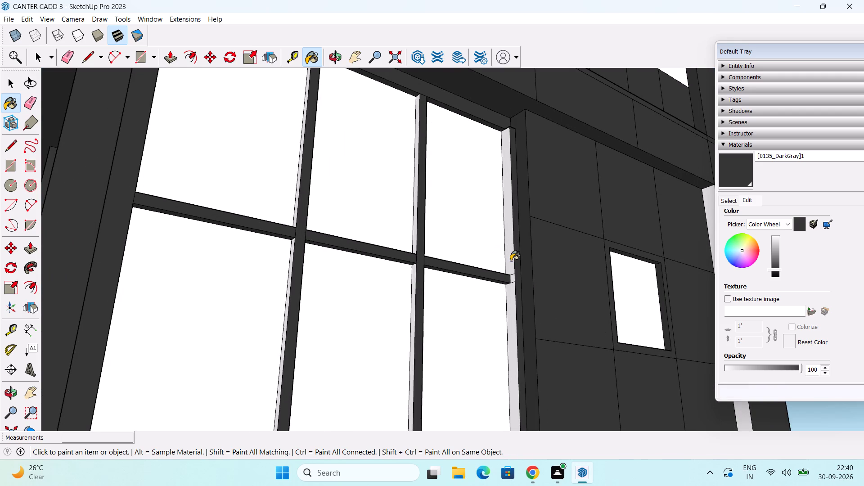
{"action": "scroll", "coordinate": [515, 294], "scroll_direction": "up", "scroll_amount": 4}
{"action": "left_click", "coordinate": [509, 299]}
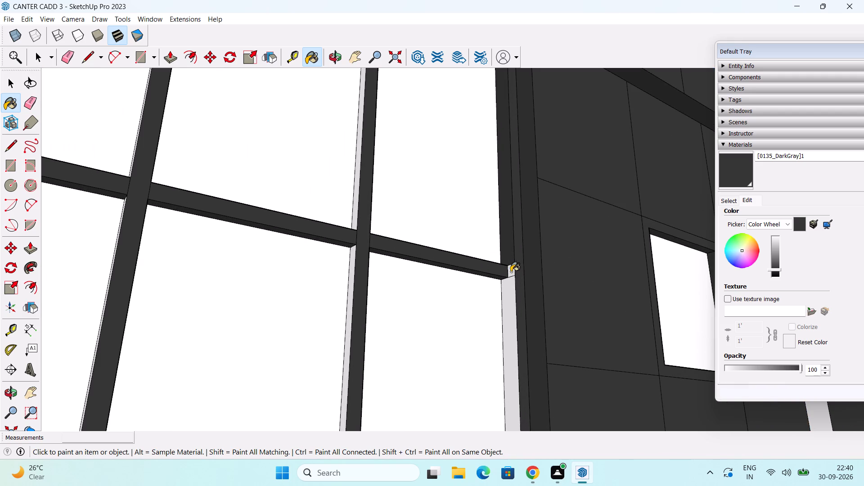
{"action": "left_click", "coordinate": [511, 272]}
{"action": "scroll", "coordinate": [511, 273], "scroll_direction": "down", "scroll_amount": 9}
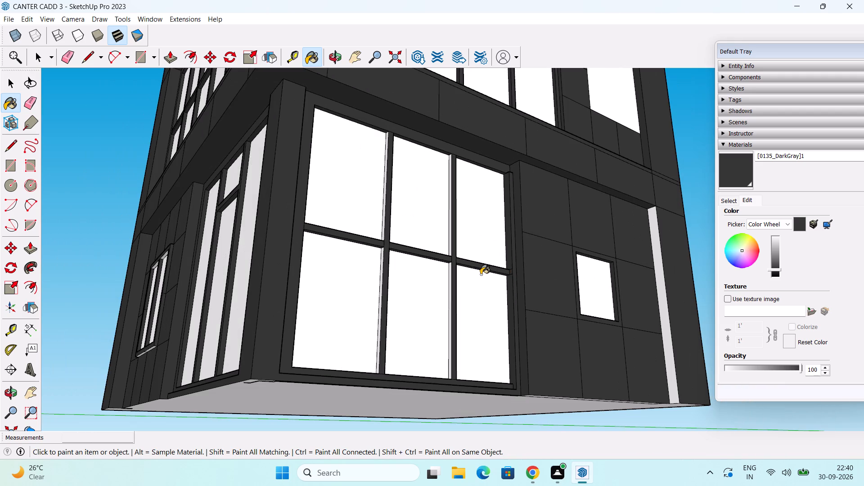
Paint the building's underside, the narrow strip below the small window's wall and the end pier's inner side face charcoal grey.
{"action": "middle_click_drag", "start_coordinate": [443, 328], "coordinate": [378, 247]}
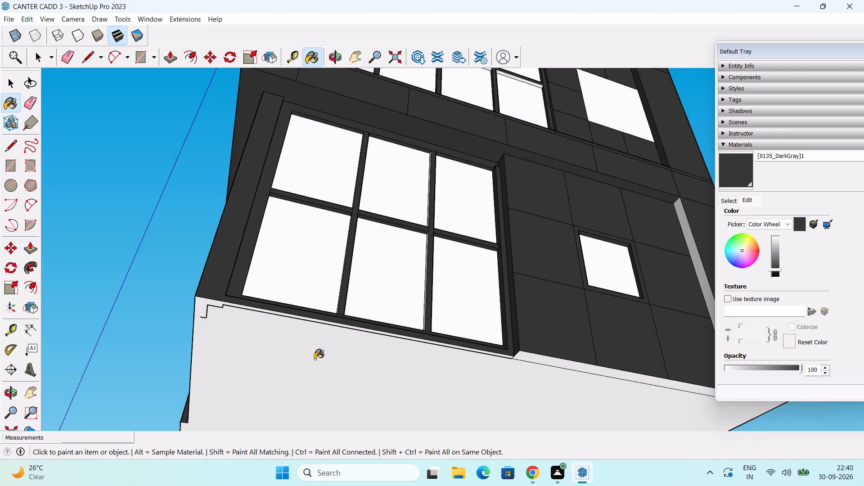
{"action": "left_click", "coordinate": [315, 359]}
{"action": "scroll", "coordinate": [319, 328], "scroll_direction": "down", "scroll_amount": 2}
{"action": "scroll", "coordinate": [567, 367], "scroll_direction": "up", "scroll_amount": 2}
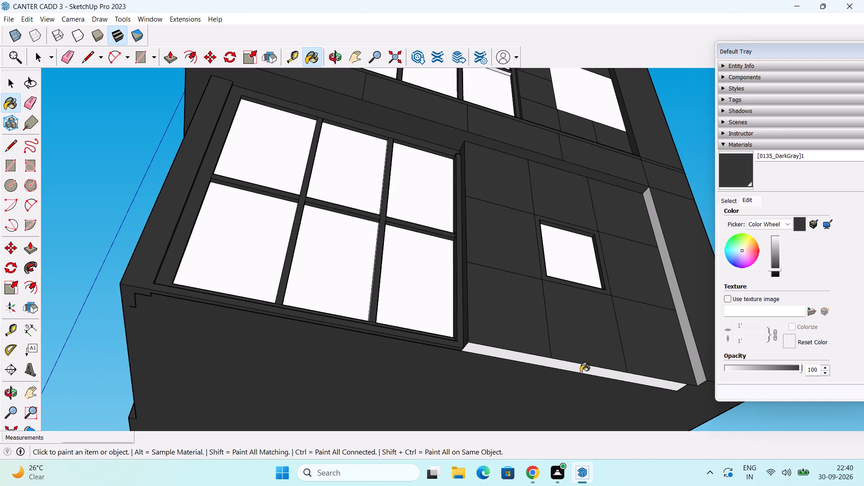
{"action": "left_click", "coordinate": [584, 369]}
{"action": "left_click", "coordinate": [682, 315]}
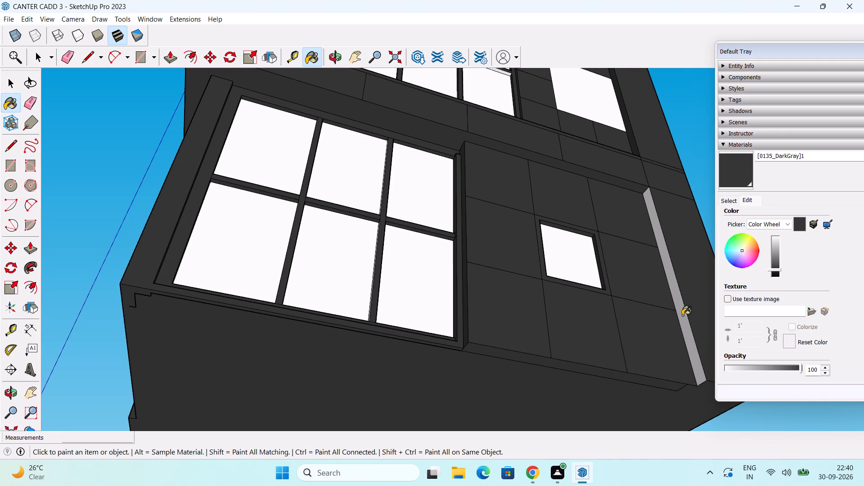
Paint the large blank windowless wall adjoining the building's underside charcoal grey.
{"action": "scroll", "coordinate": [671, 307], "scroll_direction": "down", "scroll_amount": 6}
{"action": "middle_click_drag", "start_coordinate": [612, 337], "coordinate": [220, 281]}
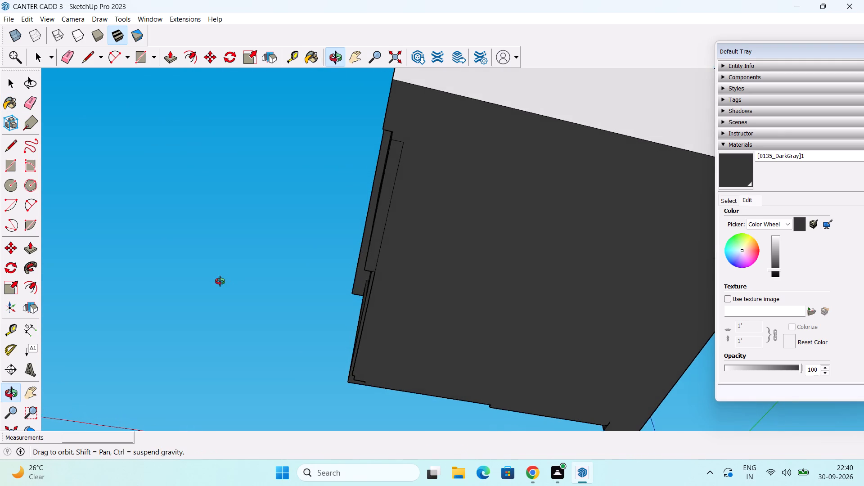
{"action": "middle_click_drag", "start_coordinate": [220, 281], "coordinate": [219, 281]}
{"action": "left_click", "coordinate": [578, 101]}
{"action": "scroll", "coordinate": [540, 185], "scroll_direction": "down", "scroll_amount": 6}
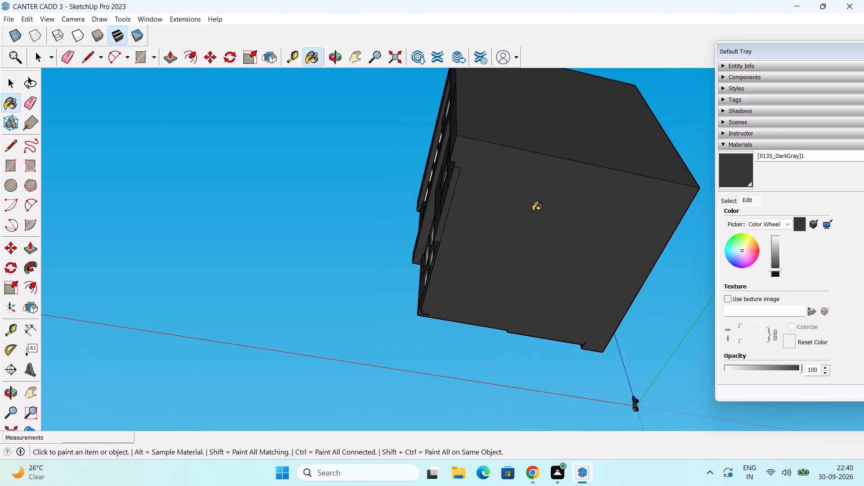
Paint the remaining white side faces of the ground-floor six-pane glazing's two mullions charcoal grey, in both the upper and lower rows.
{"action": "middle_click_drag", "start_coordinate": [530, 220], "coordinate": [508, 398]}
{"action": "middle_click_drag", "start_coordinate": [564, 315], "coordinate": [216, 310]}
{"action": "scroll", "coordinate": [358, 307], "scroll_direction": "down", "scroll_amount": 2}
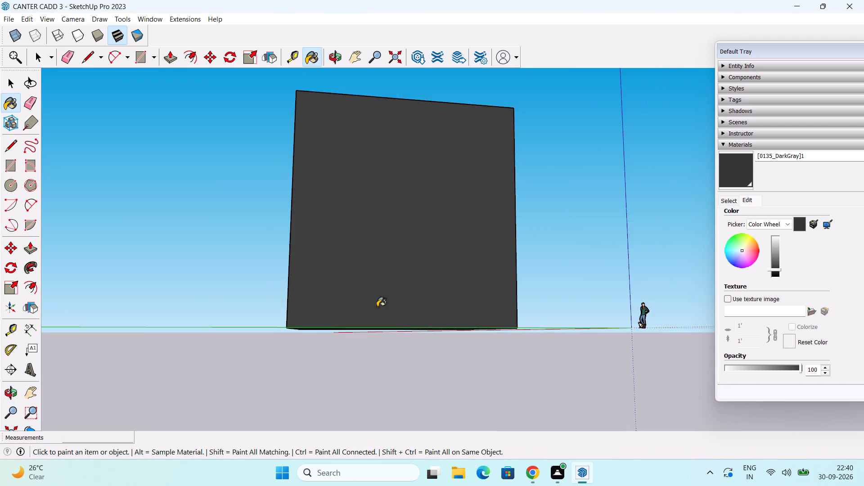
{"action": "middle_click_drag", "start_coordinate": [415, 306], "coordinate": [185, 301]}
{"action": "middle_click_drag", "start_coordinate": [475, 333], "coordinate": [198, 337]}
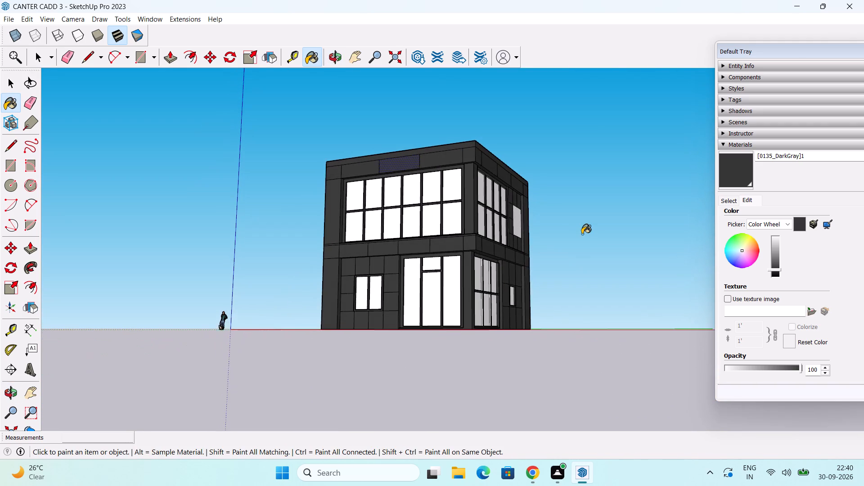
{"action": "scroll", "coordinate": [515, 257], "scroll_direction": "up", "scroll_amount": 12}
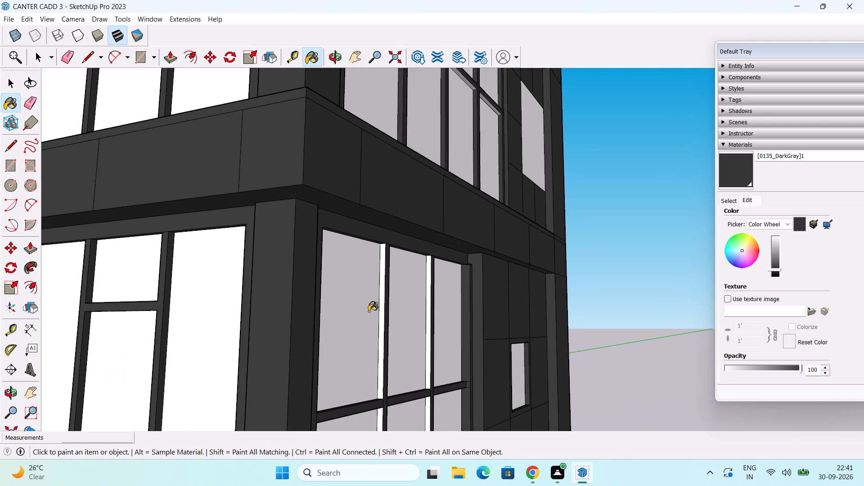
{"action": "left_click", "coordinate": [382, 312]}
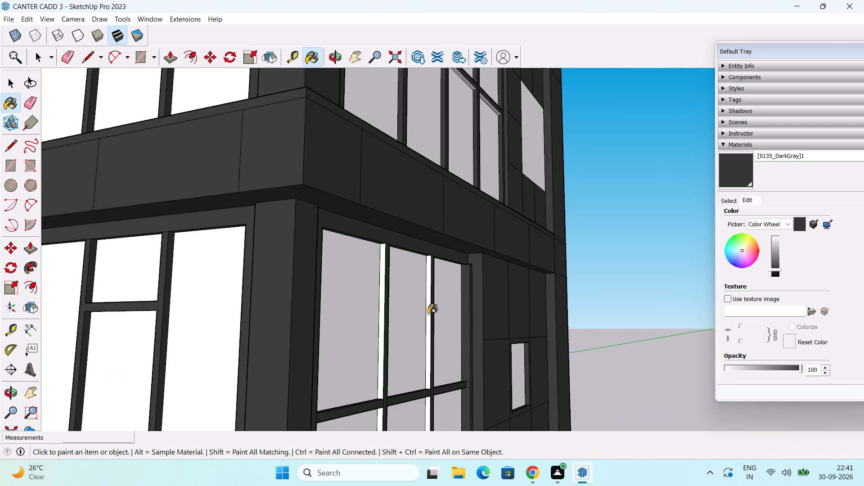
{"action": "left_click", "coordinate": [428, 314]}
{"action": "middle_click_drag", "start_coordinate": [456, 360], "coordinate": [455, 232]}
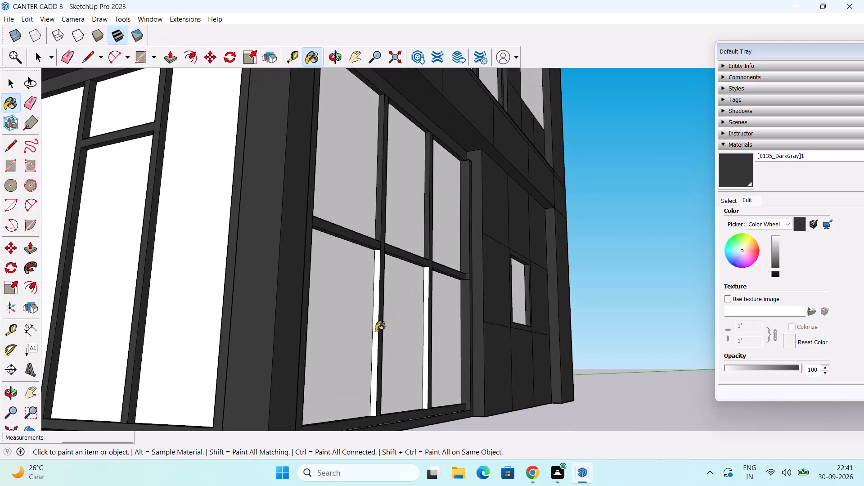
{"action": "left_click", "coordinate": [376, 331]}
{"action": "left_click", "coordinate": [425, 342]}
{"action": "scroll", "coordinate": [461, 279], "scroll_direction": "down", "scroll_amount": 2}
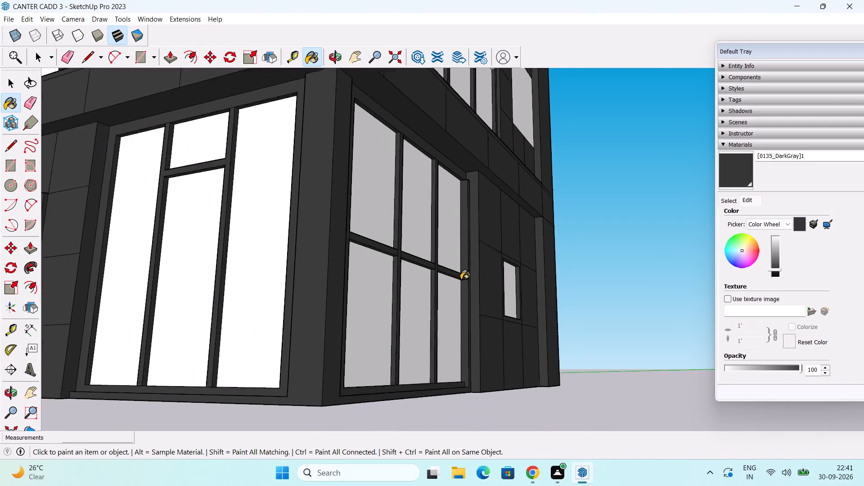
Paint the underside of the upper-storey eight-pane glazing's head frame in all four bays charcoal grey.
{"action": "scroll", "coordinate": [461, 279], "scroll_direction": "down", "scroll_amount": 4}
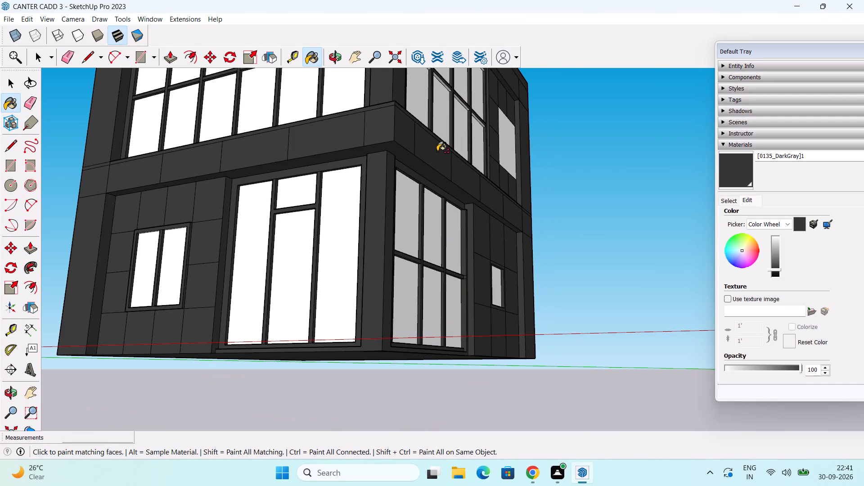
{"action": "middle_click_drag", "start_coordinate": [438, 152], "coordinate": [438, 307], "text": "shift"}
{"action": "middle_click_drag", "start_coordinate": [441, 306], "coordinate": [254, 178]}
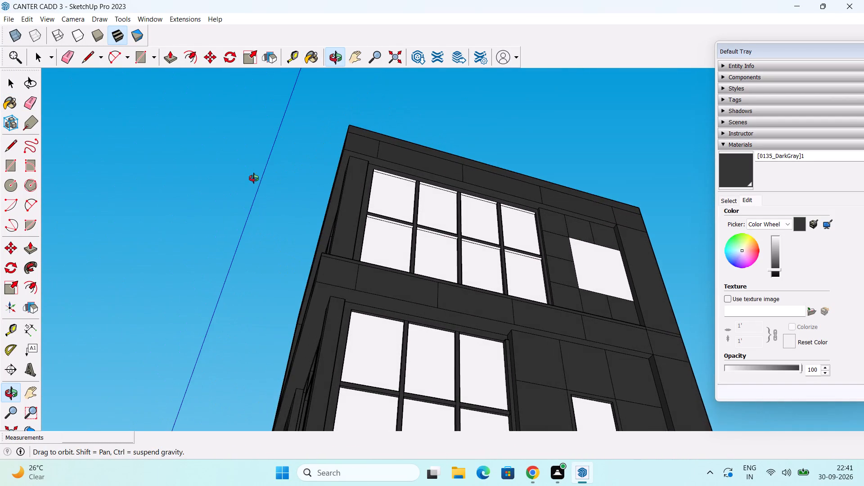
{"action": "middle_click_drag", "start_coordinate": [254, 178], "coordinate": [253, 178]}
{"action": "middle_click_drag", "start_coordinate": [502, 325], "coordinate": [472, 250]}
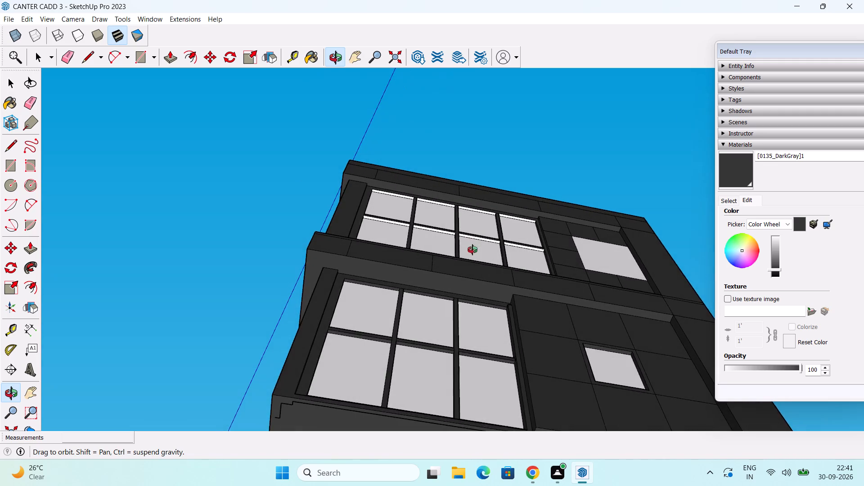
{"action": "scroll", "coordinate": [500, 237], "scroll_direction": "up", "scroll_amount": 11}
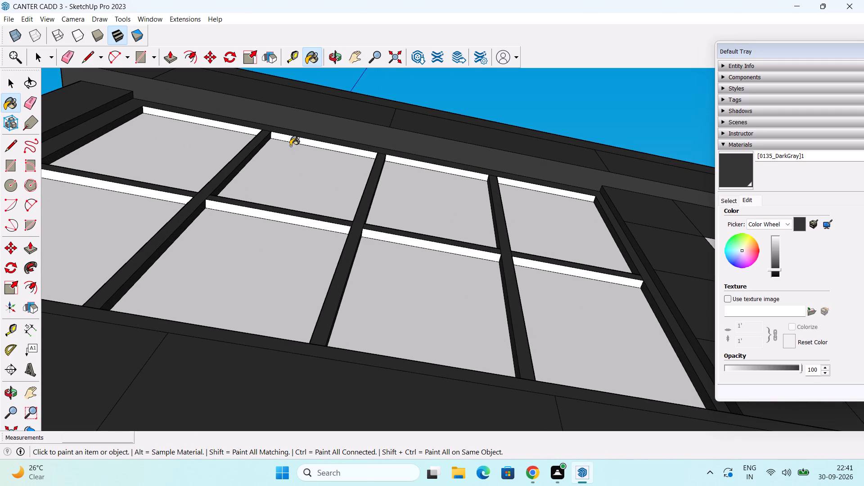
{"action": "left_click", "coordinate": [216, 126]}
{"action": "left_click", "coordinate": [352, 154]}
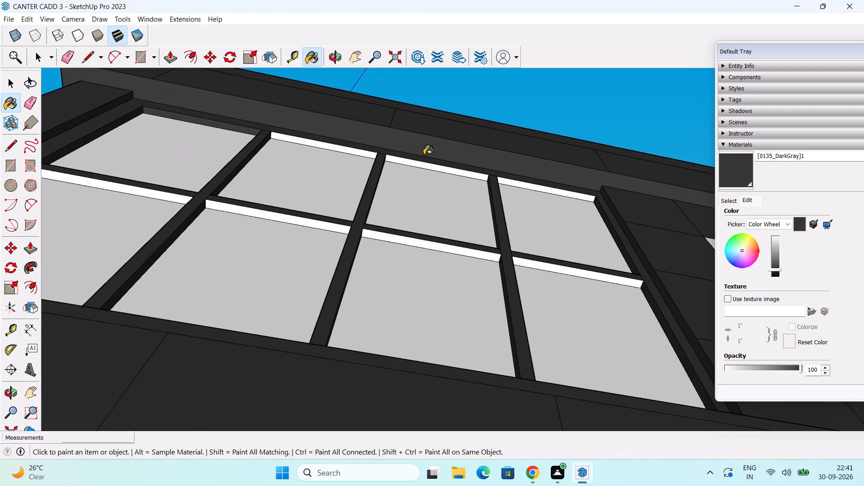
{"action": "left_click", "coordinate": [342, 145]}
{"action": "left_click", "coordinate": [338, 147]}
{"action": "left_click", "coordinate": [408, 164]}
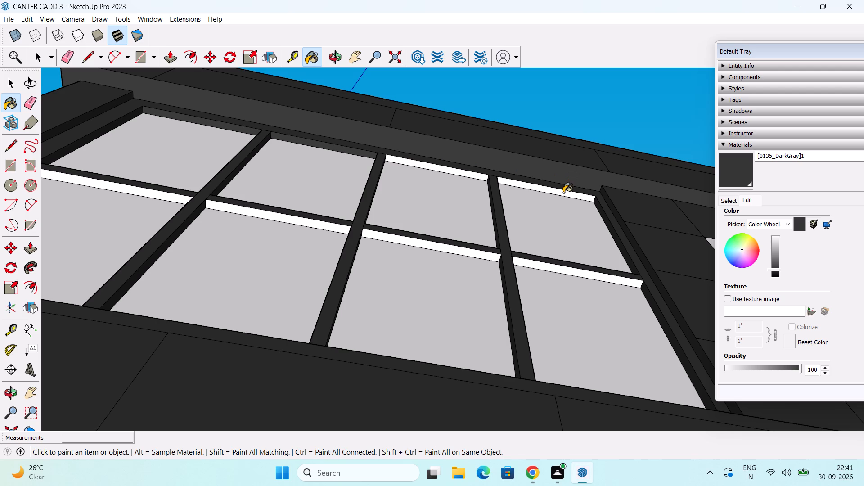
{"action": "left_click", "coordinate": [563, 193]}
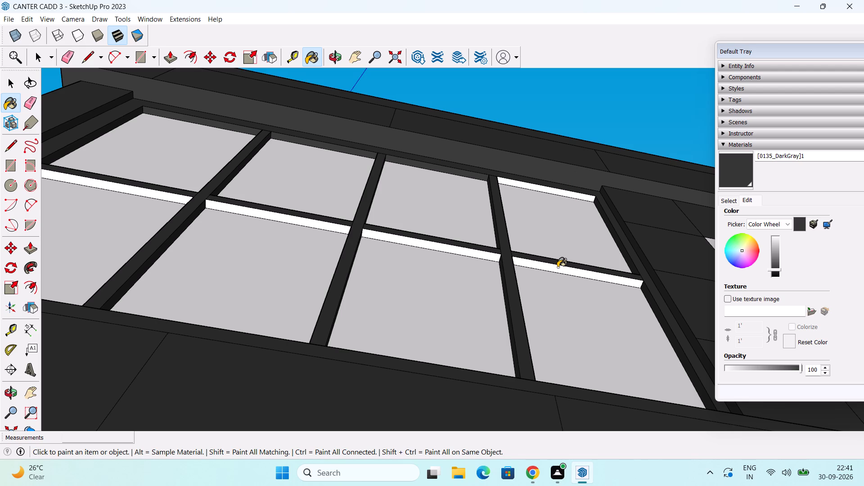
Paint the white underside of the upper-storey eight-pane glazing's middle rail charcoal grey in all four bays.
{"action": "left_click", "coordinate": [558, 267]}
{"action": "left_click", "coordinate": [464, 256]}
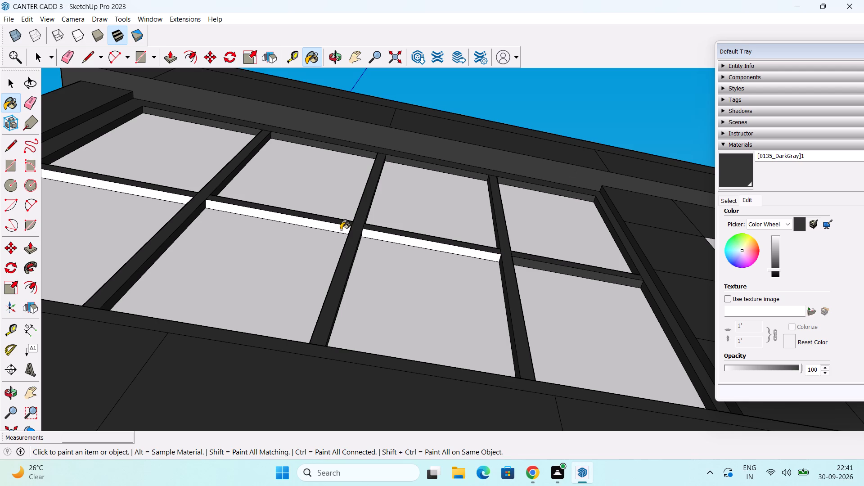
{"action": "left_click", "coordinate": [313, 222]}
{"action": "left_click", "coordinate": [411, 240]}
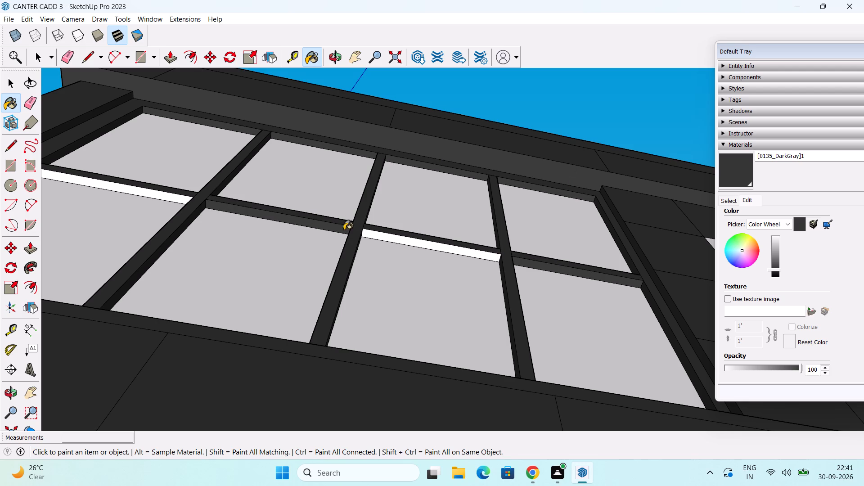
{"action": "left_click", "coordinate": [163, 196]}
Examine the facades, glazing frames, bands and undersides from below and around the corner for faces left unpainted.
{"action": "scroll", "coordinate": [361, 218], "scroll_direction": "down", "scroll_amount": 6}
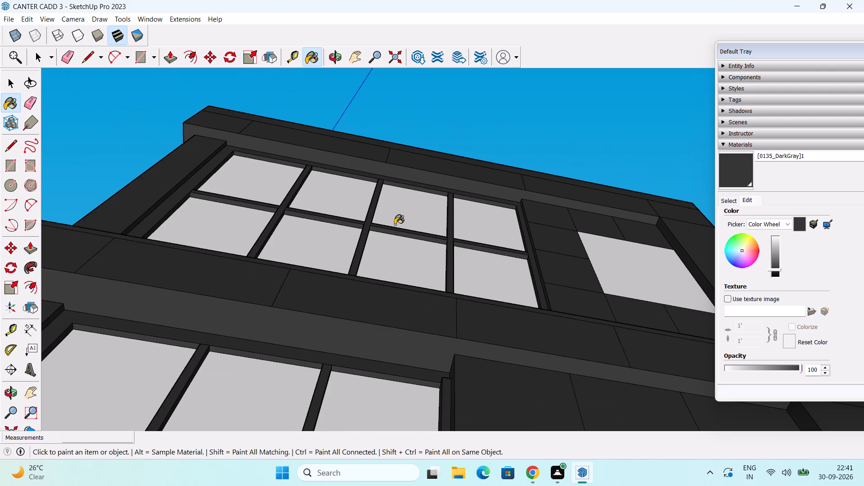
{"action": "scroll", "coordinate": [396, 225], "scroll_direction": "down", "scroll_amount": 9}
{"action": "middle_click_drag", "start_coordinate": [419, 298], "coordinate": [416, 202]}
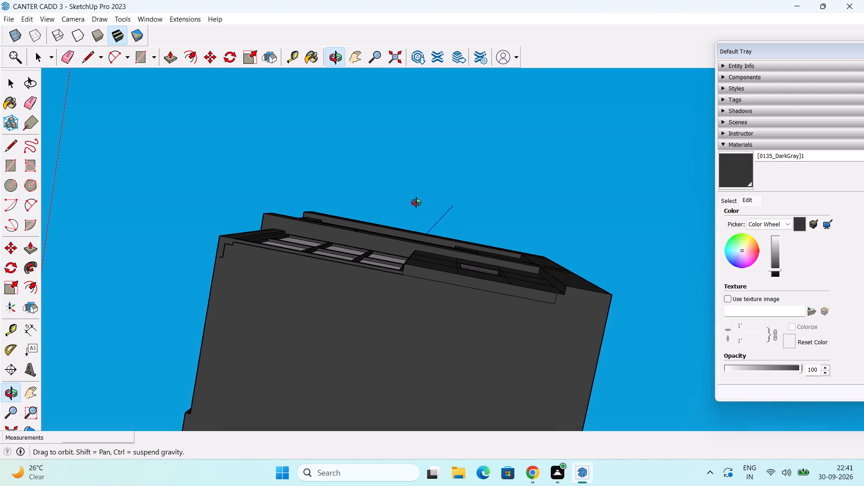
{"action": "middle_click_drag", "start_coordinate": [416, 202], "coordinate": [253, 309]}
{"action": "scroll", "coordinate": [392, 293], "scroll_direction": "up", "scroll_amount": 6}
{"action": "scroll", "coordinate": [510, 228], "scroll_direction": "up", "scroll_amount": 6}
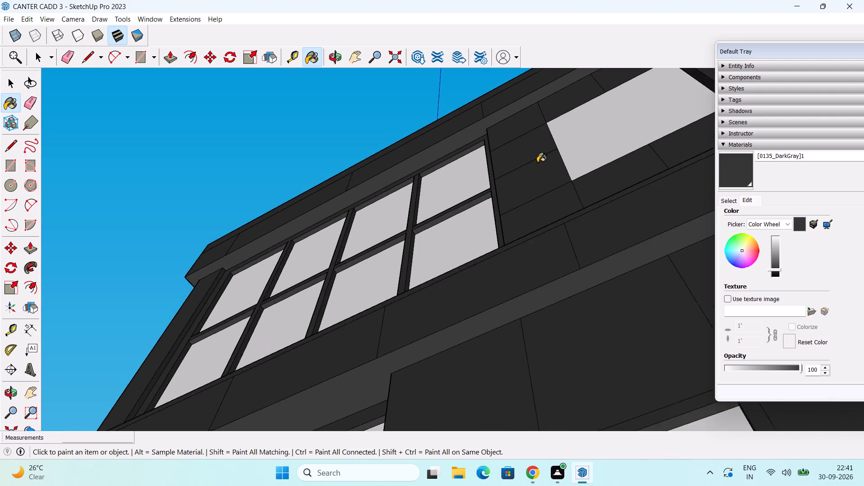
{"action": "scroll", "coordinate": [537, 162], "scroll_direction": "up", "scroll_amount": 4}
{"action": "left_click", "coordinate": [517, 86]}
{"action": "scroll", "coordinate": [505, 154], "scroll_direction": "down", "scroll_amount": 2}
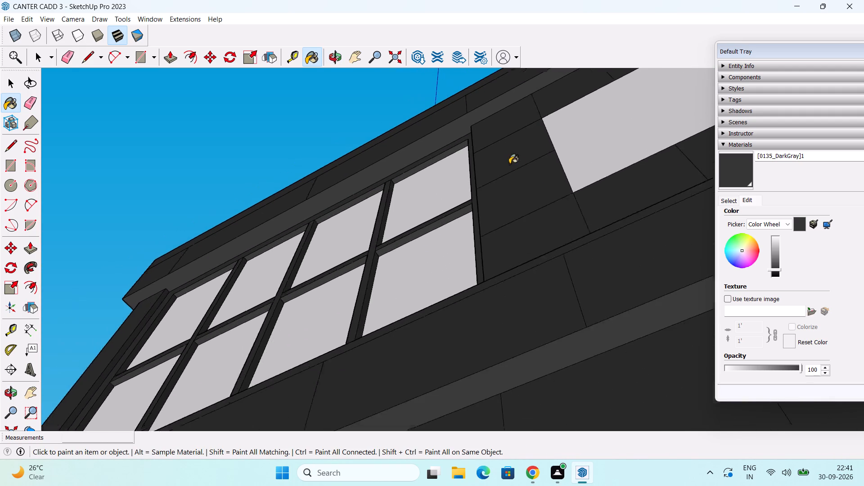
{"action": "scroll", "coordinate": [509, 164], "scroll_direction": "down", "scroll_amount": 18}
{"action": "middle_click_drag", "start_coordinate": [593, 295], "coordinate": [643, 394]}
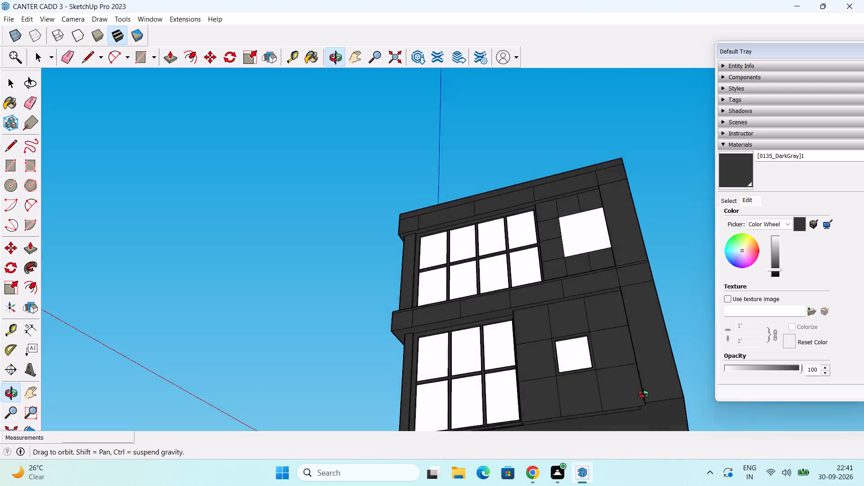
{"action": "middle_click_drag", "start_coordinate": [643, 394], "coordinate": [599, 313]}
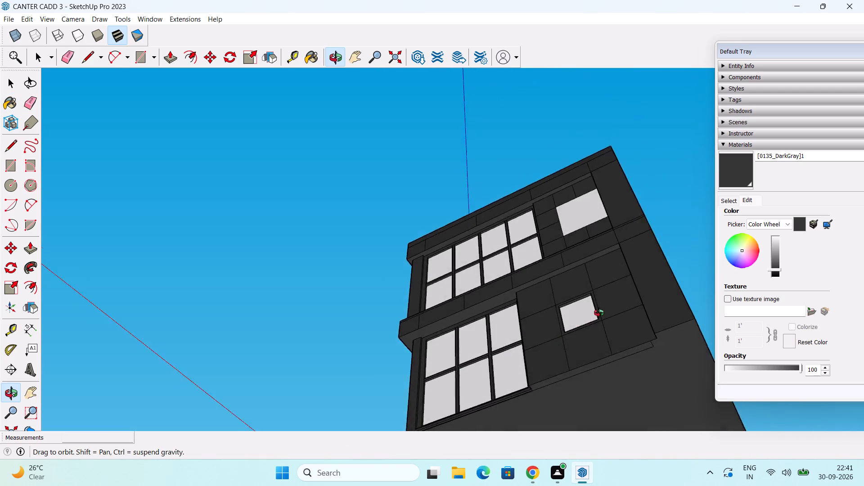
{"action": "middle_click_drag", "start_coordinate": [599, 313], "coordinate": [782, 348]}
{"action": "middle_click_drag", "start_coordinate": [349, 311], "coordinate": [479, 443]}
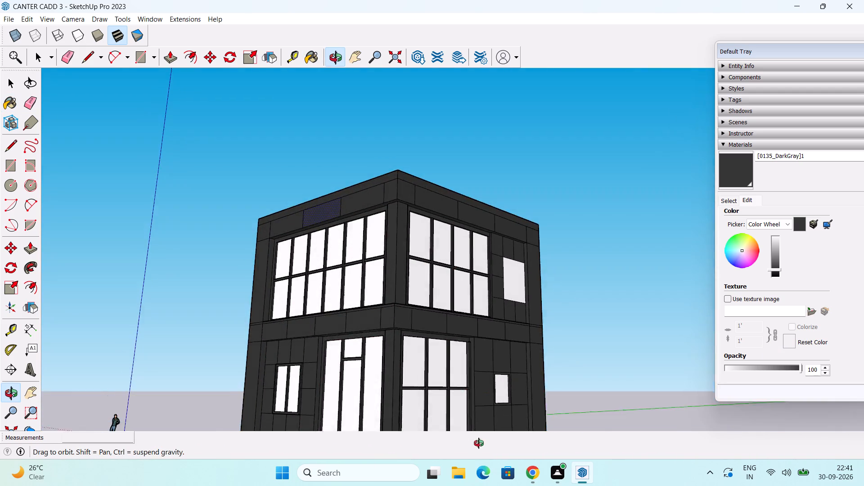
{"action": "middle_click_drag", "start_coordinate": [479, 443], "coordinate": [480, 448]}
{"action": "scroll", "coordinate": [380, 304], "scroll_direction": "up", "scroll_amount": 15}
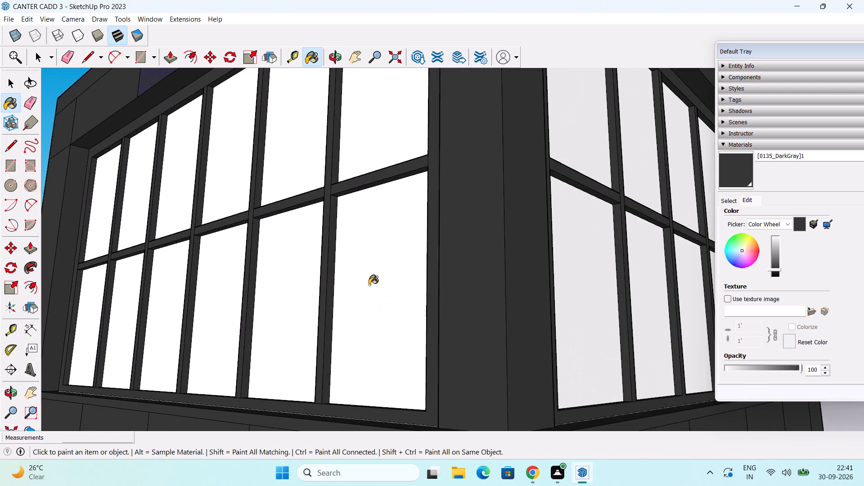
{"action": "middle_click_drag", "start_coordinate": [369, 285], "coordinate": [366, 127]}
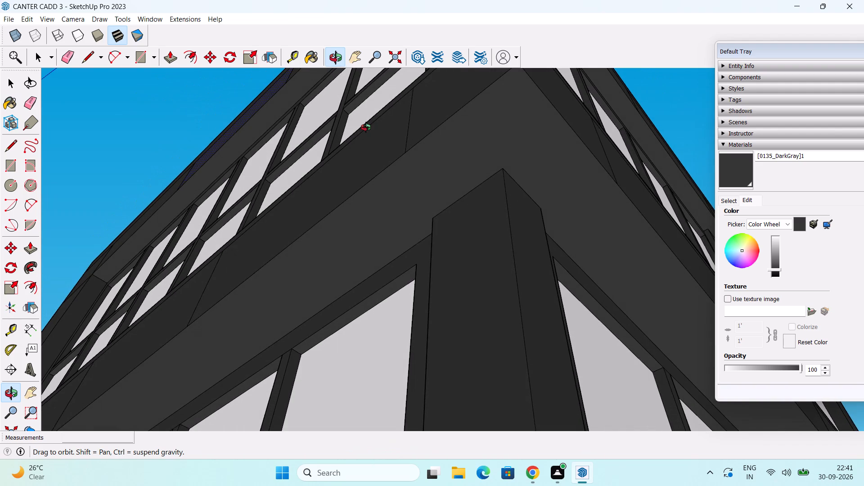
{"action": "middle_click_drag", "start_coordinate": [366, 127], "coordinate": [366, 260]}
{"action": "scroll", "coordinate": [366, 260], "scroll_direction": "down", "scroll_amount": 6}
{"action": "middle_click_drag", "start_coordinate": [364, 270], "coordinate": [365, 211]}
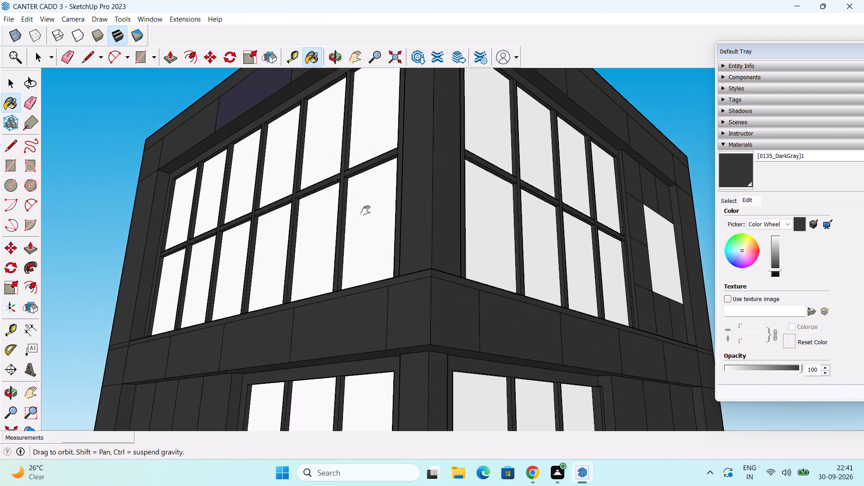
{"action": "middle_click_drag", "start_coordinate": [365, 211], "coordinate": [392, 93]}
{"action": "scroll", "coordinate": [347, 210], "scroll_direction": "down", "scroll_amount": 3}
{"action": "scroll", "coordinate": [352, 279], "scroll_direction": "down", "scroll_amount": 6}
{"action": "middle_click_drag", "start_coordinate": [353, 297], "coordinate": [353, 286]}
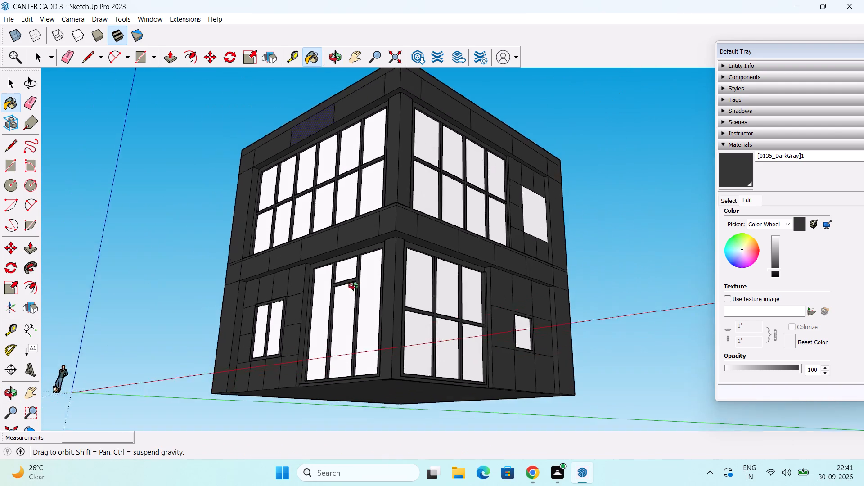
{"action": "middle_click_drag", "start_coordinate": [353, 286], "coordinate": [354, 398]}
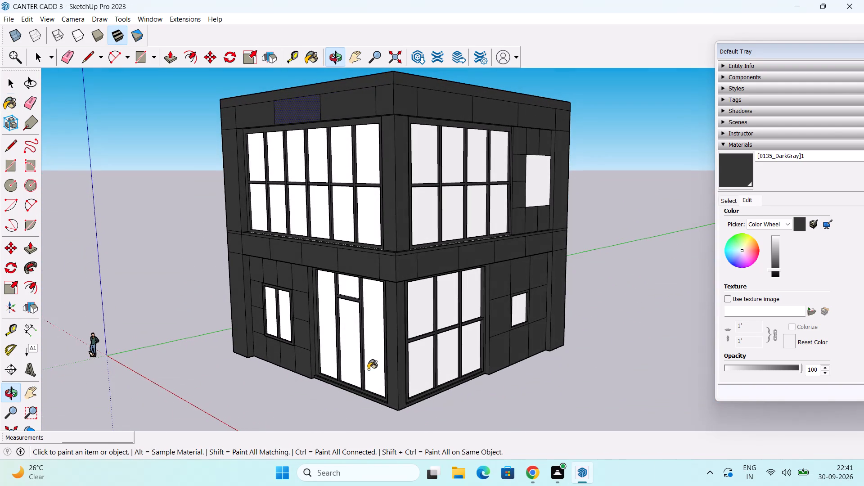
Leave the Paint Bucket tool and save the painted building model.
{"action": "key", "text": "space"}
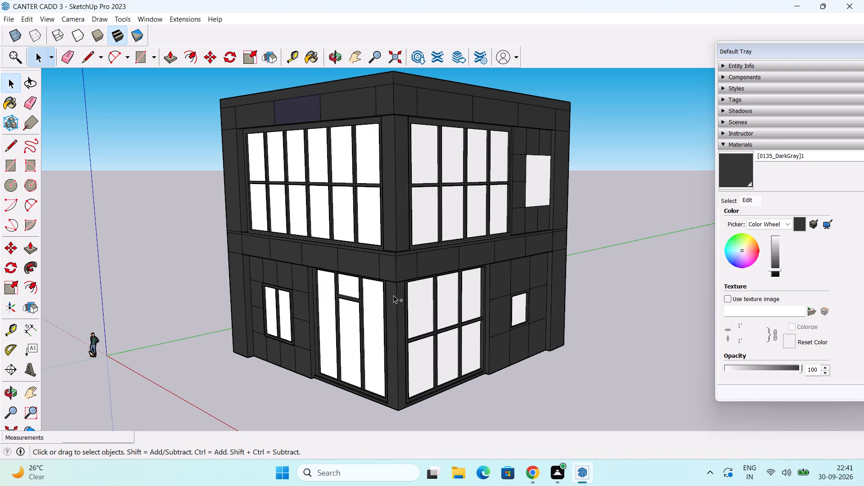
{"action": "key", "text": "ctrl+s"}
Check the entrance and ground-floor glazing frames, clear the selection and save the model again.
{"action": "middle_click_drag", "start_coordinate": [380, 246], "coordinate": [356, 345]}
{"action": "scroll", "coordinate": [363, 306], "scroll_direction": "up", "scroll_amount": 2}
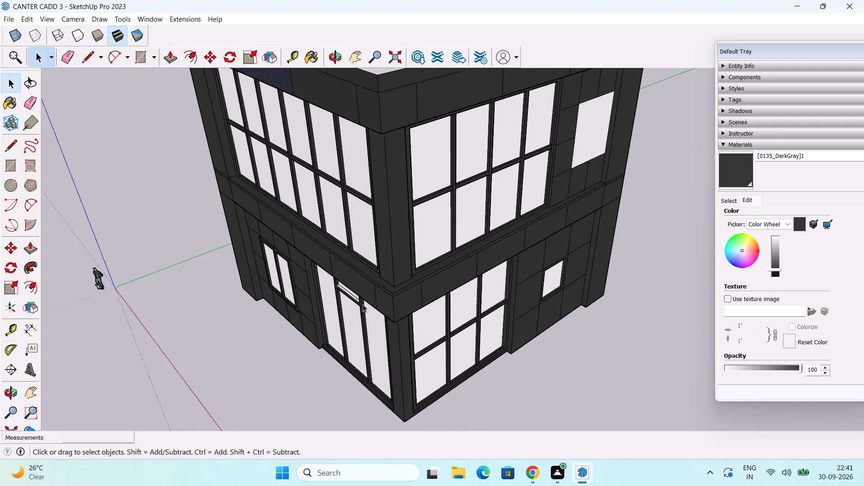
{"action": "scroll", "coordinate": [363, 304], "scroll_direction": "up", "scroll_amount": 4}
{"action": "middle_click_drag", "start_coordinate": [369, 338], "coordinate": [392, 205]}
{"action": "scroll", "coordinate": [392, 208], "scroll_direction": "down", "scroll_amount": 2}
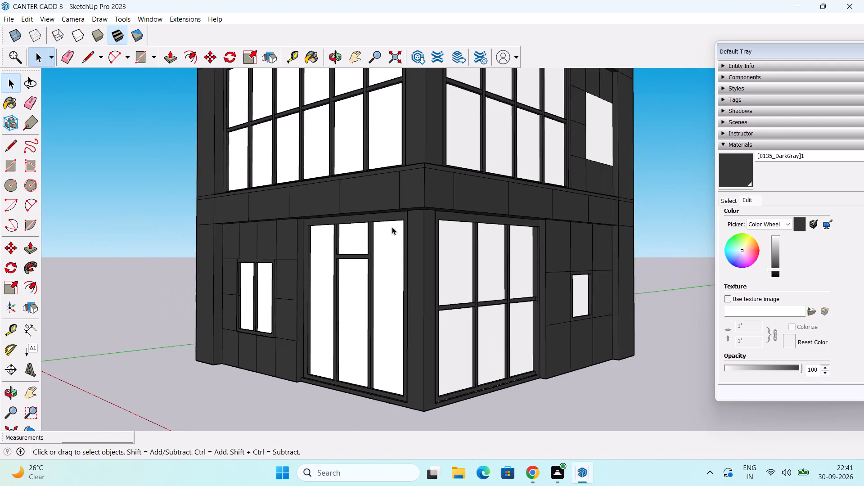
{"action": "scroll", "coordinate": [392, 227], "scroll_direction": "down", "scroll_amount": 5}
{"action": "left_click", "coordinate": [189, 306]}
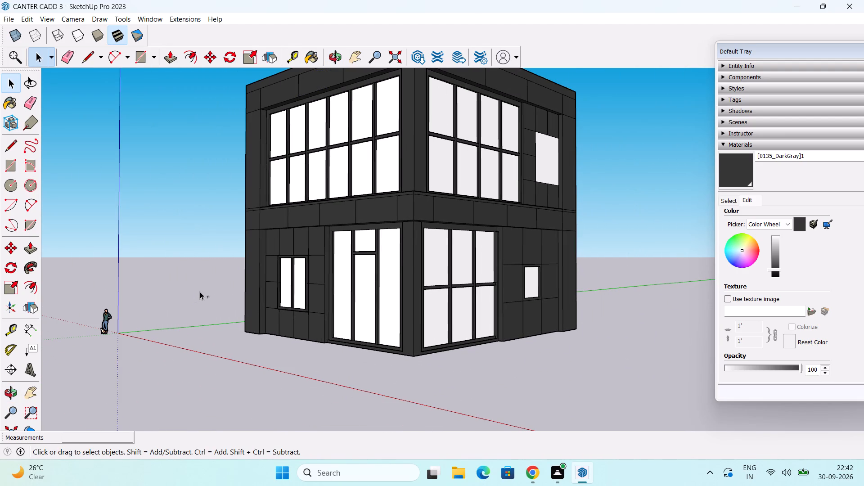
{"action": "key", "text": "ctrl+s"}
{"action": "key", "text": "ctrl+s"}
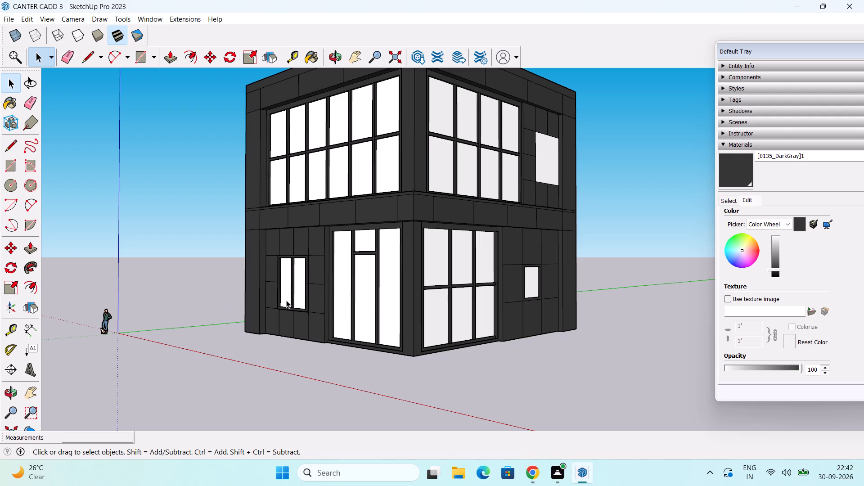
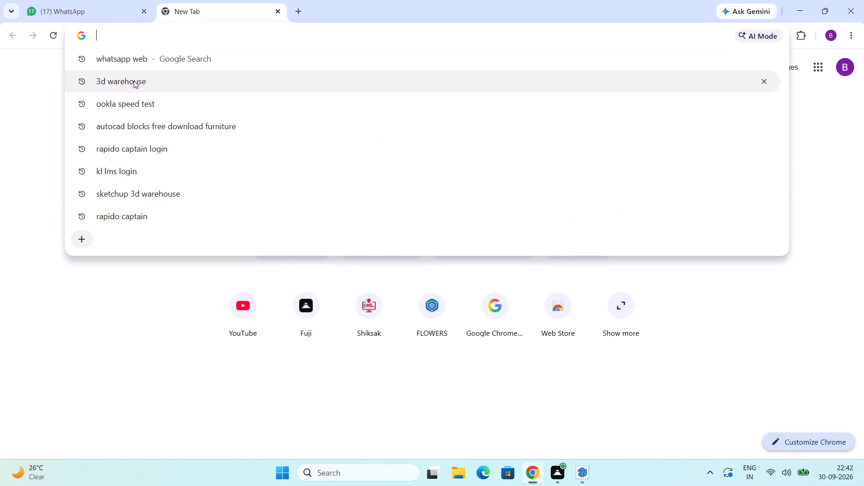
Open the 3D Warehouse website in the browser and search its models for GLASS DOORS.
{"action": "left_click", "coordinate": [134, 81]}
{"action": "left_click", "coordinate": [168, 176]}
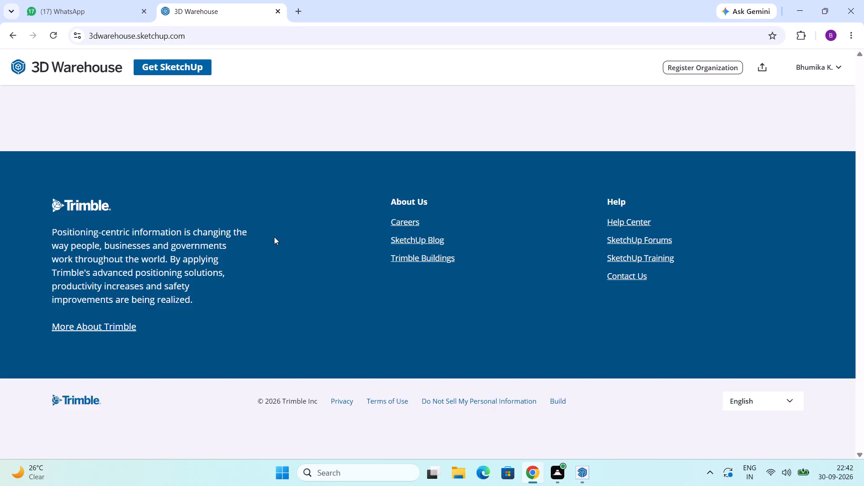
{"action": "left_click", "coordinate": [259, 243]}
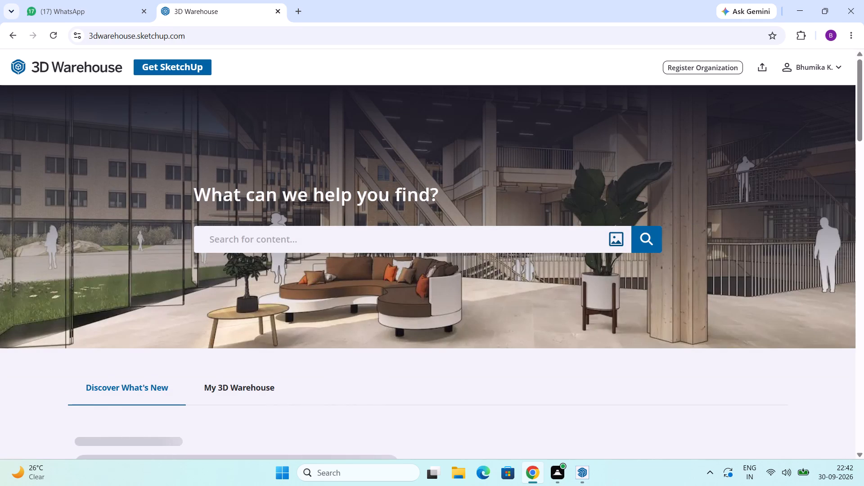
{"action": "type", "text": "GLASS DOORS'"}
{"action": "key", "text": "BackSpace"}
{"action": "key", "text": "Return"}
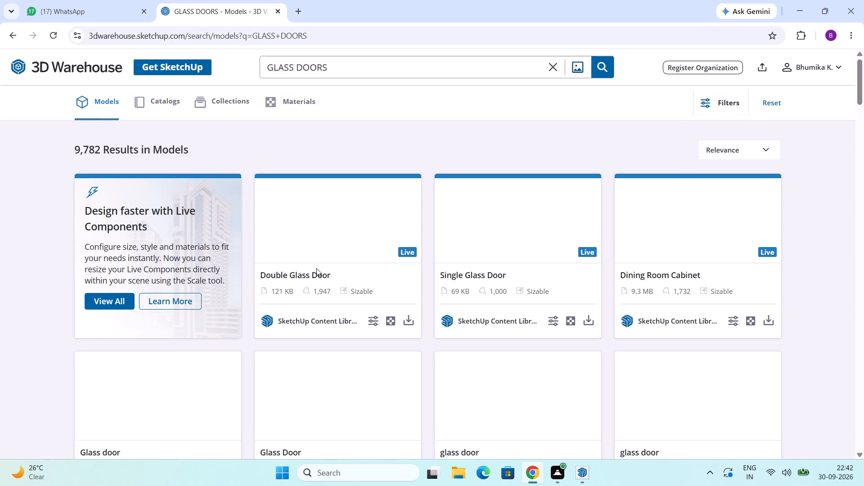
Examine the GLASS DOORS results for a dark-framed door model that suits the building's entrance.
{"action": "scroll", "coordinate": [324, 265], "scroll_direction": "down", "scroll_amount": 3}
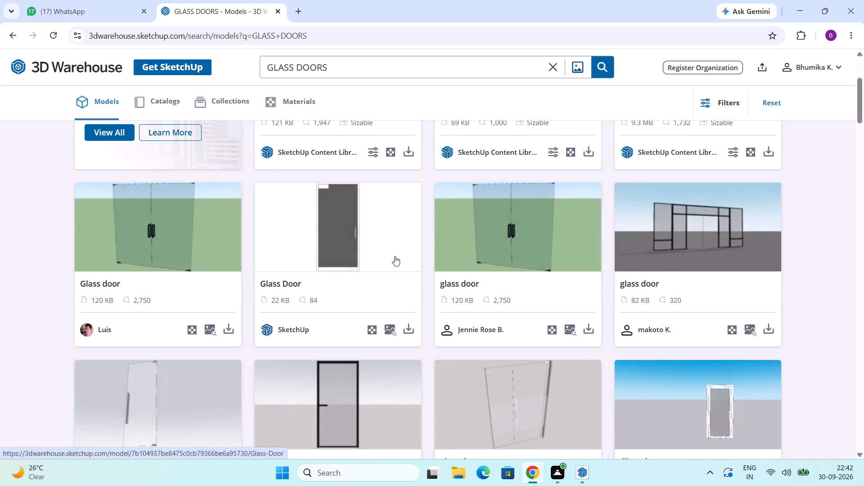
{"action": "scroll", "coordinate": [441, 259], "scroll_direction": "down", "scroll_amount": 7}
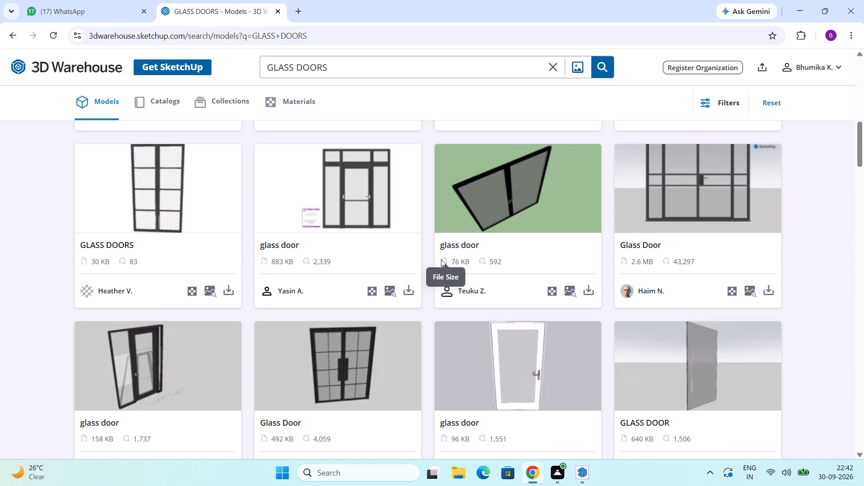
{"action": "scroll", "coordinate": [441, 259], "scroll_direction": "down", "scroll_amount": 3}
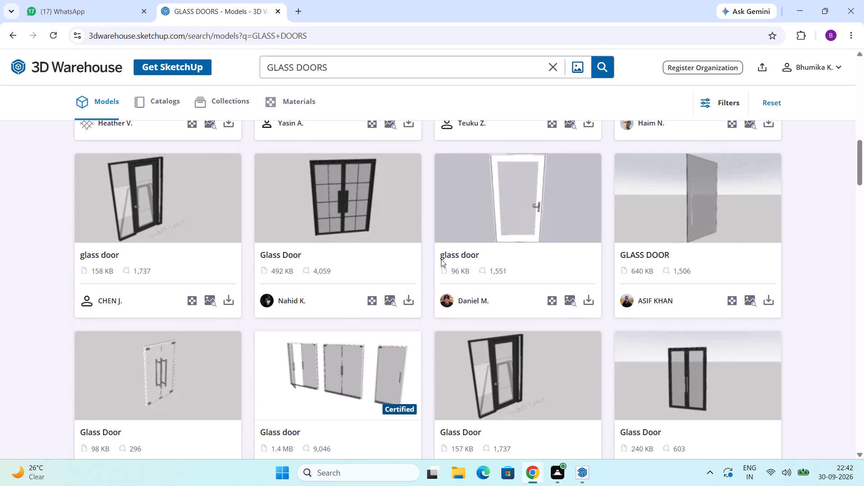
{"action": "scroll", "coordinate": [441, 259], "scroll_direction": "up", "scroll_amount": 8}
{"action": "scroll", "coordinate": [445, 250], "scroll_direction": "down", "scroll_amount": 8}
{"action": "scroll", "coordinate": [445, 248], "scroll_direction": "up", "scroll_amount": 1}
{"action": "scroll", "coordinate": [445, 247], "scroll_direction": "down", "scroll_amount": 2}
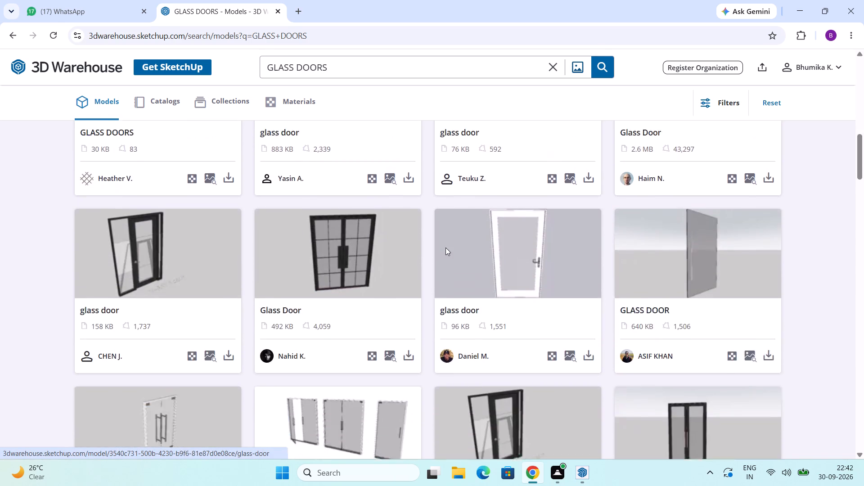
{"action": "scroll", "coordinate": [445, 247], "scroll_direction": "down", "scroll_amount": 4}
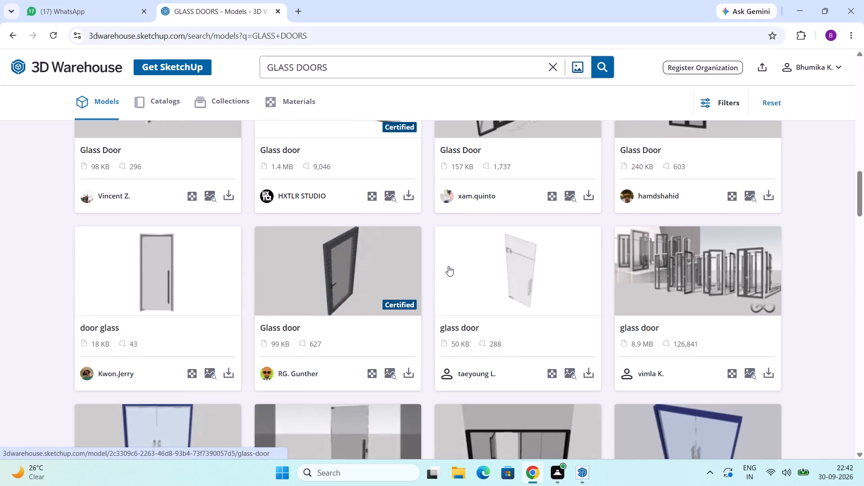
{"action": "scroll", "coordinate": [448, 266], "scroll_direction": "down", "scroll_amount": 8}
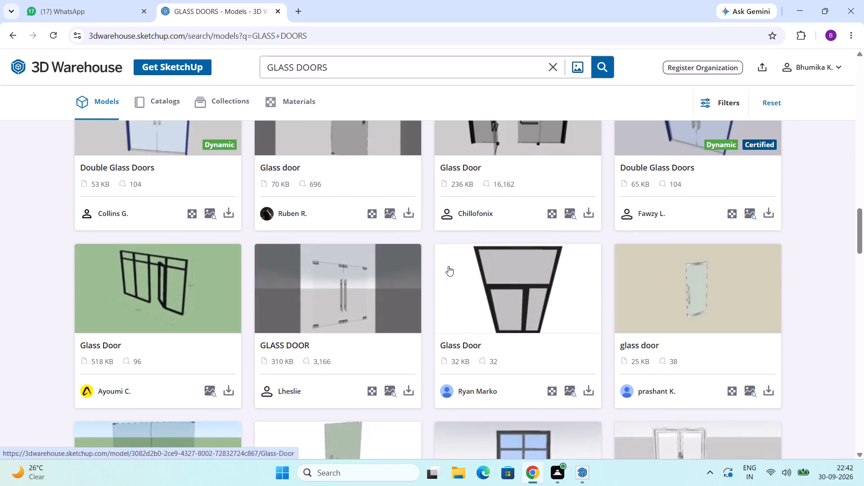
{"action": "scroll", "coordinate": [448, 266], "scroll_direction": "down", "scroll_amount": 7}
{"action": "scroll", "coordinate": [448, 266], "scroll_direction": "up", "scroll_amount": 4}
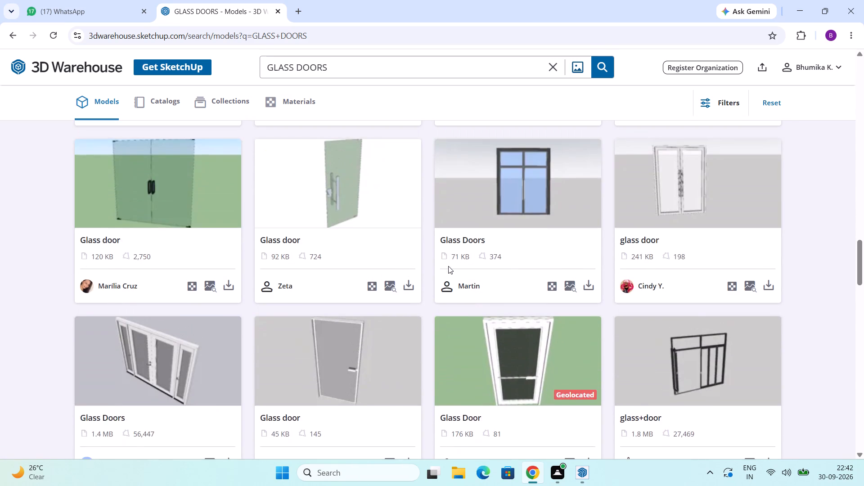
{"action": "scroll", "coordinate": [448, 266], "scroll_direction": "down", "scroll_amount": 7}
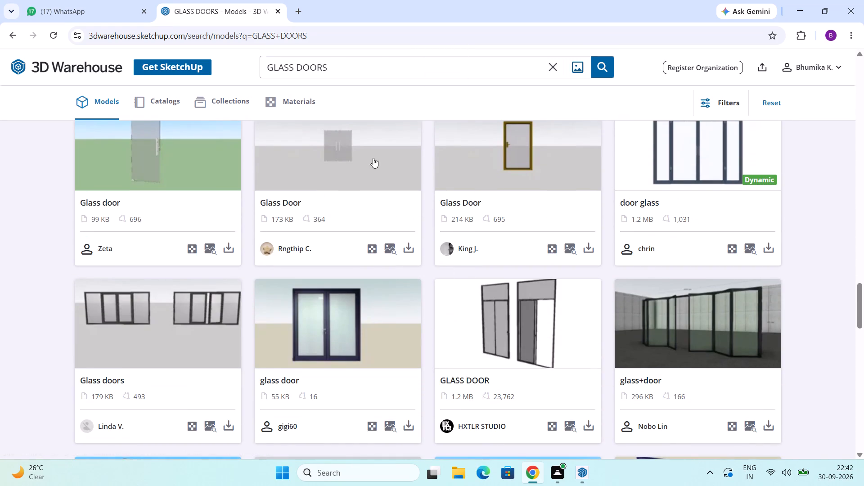
Change the model search to GLASS DOOR and run it again.
{"action": "left_click", "coordinate": [342, 70]}
{"action": "key", "text": "BackSpace"}
{"action": "key", "text": "Return"}
Examine the GLASS DOOR results, comparing single and double framed doors for one to download.
{"action": "scroll", "coordinate": [369, 202], "scroll_direction": "up", "scroll_amount": 8}
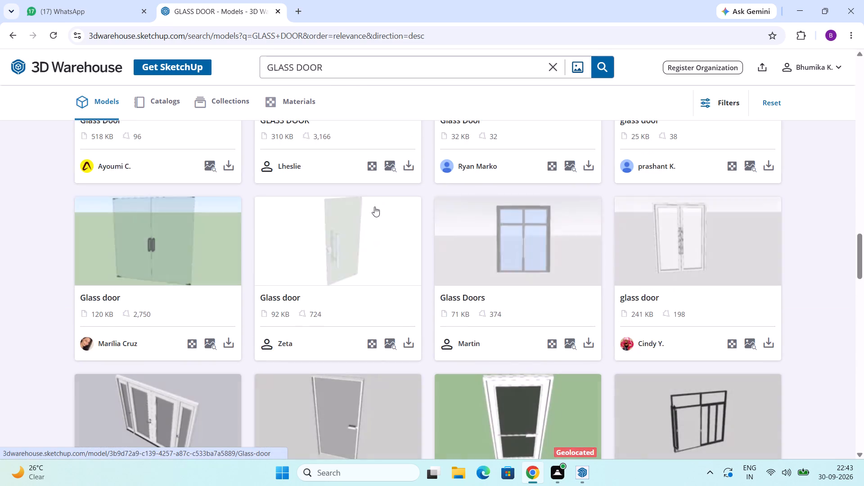
{"action": "scroll", "coordinate": [375, 207], "scroll_direction": "down", "scroll_amount": 8}
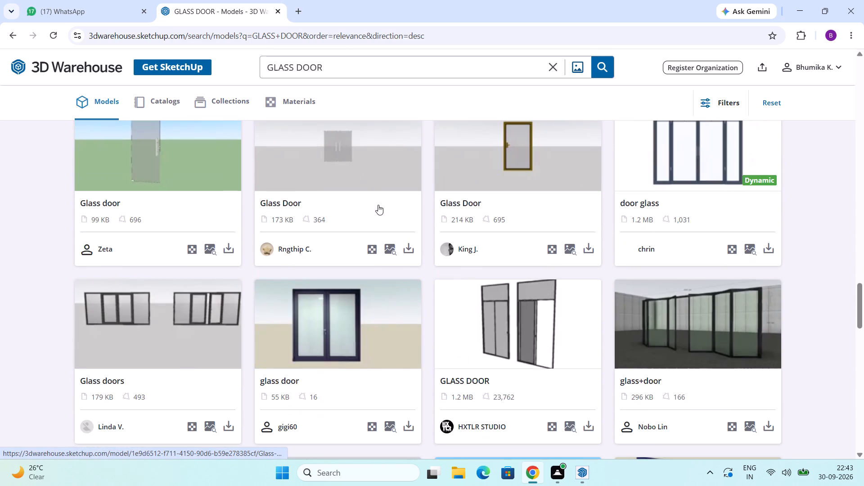
{"action": "scroll", "coordinate": [378, 204], "scroll_direction": "down", "scroll_amount": 9}
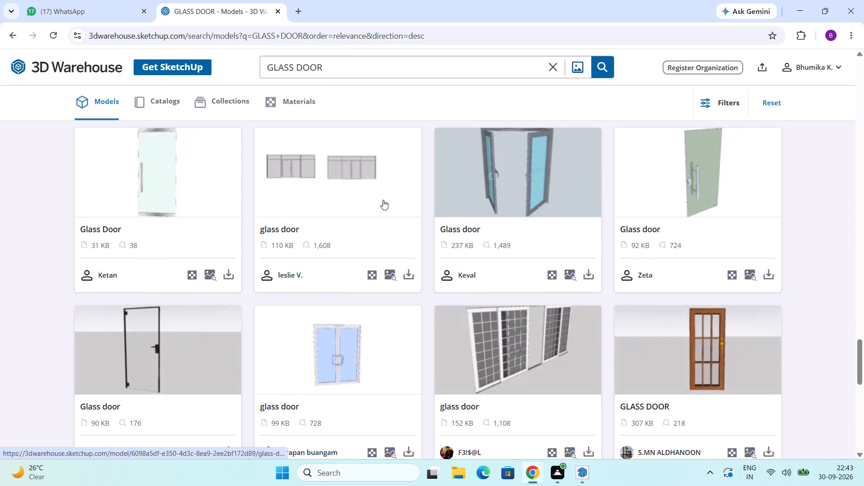
{"action": "scroll", "coordinate": [383, 200], "scroll_direction": "down", "scroll_amount": 4}
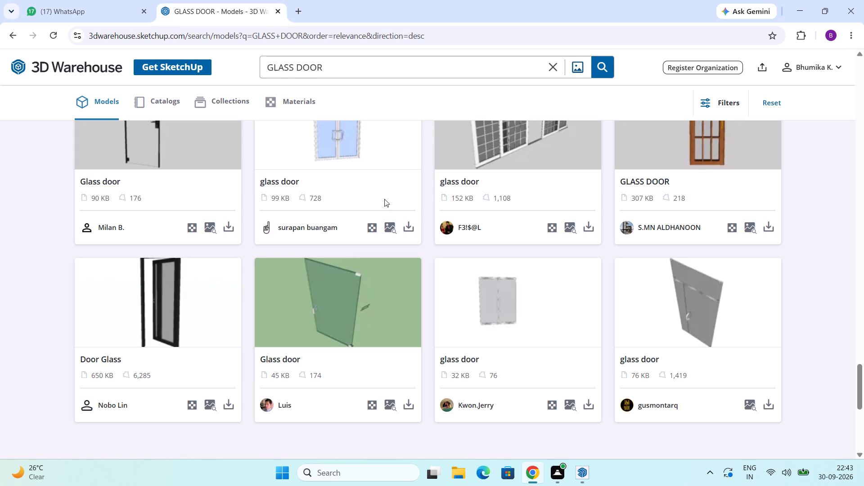
{"action": "scroll", "coordinate": [384, 199], "scroll_direction": "down", "scroll_amount": 4}
{"action": "scroll", "coordinate": [385, 198], "scroll_direction": "up", "scroll_amount": 7}
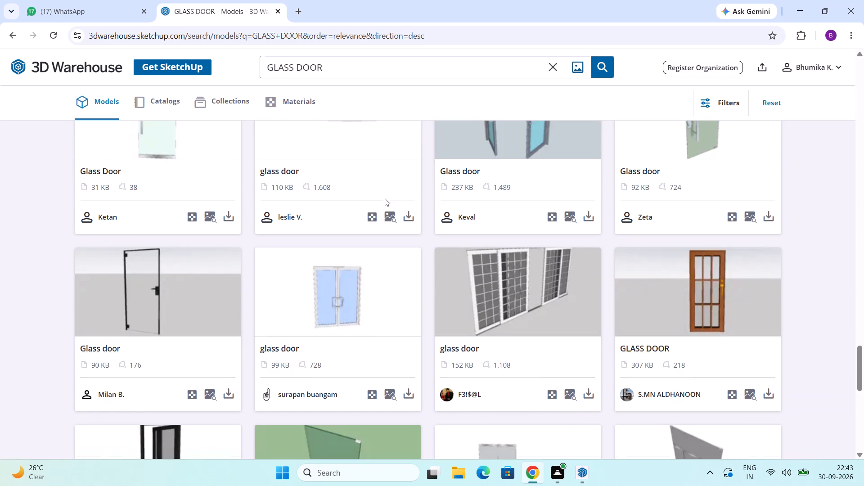
{"action": "scroll", "coordinate": [385, 198], "scroll_direction": "down", "scroll_amount": 2}
{"action": "scroll", "coordinate": [385, 198], "scroll_direction": "up", "scroll_amount": 3}
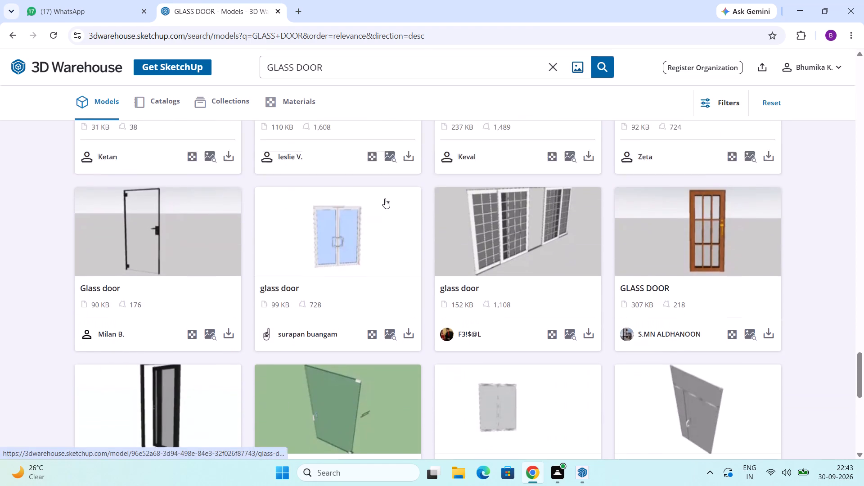
{"action": "scroll", "coordinate": [385, 198], "scroll_direction": "up", "scroll_amount": 17}
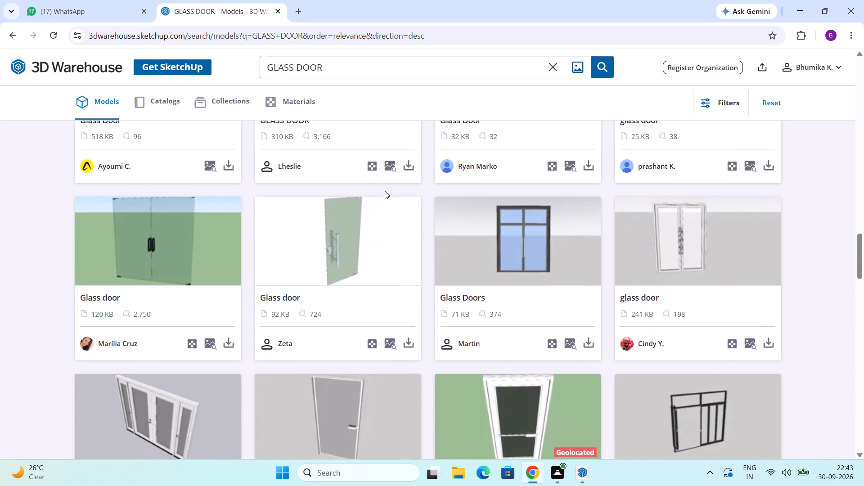
{"action": "scroll", "coordinate": [385, 188], "scroll_direction": "up", "scroll_amount": 7}
{"action": "scroll", "coordinate": [385, 188], "scroll_direction": "down", "scroll_amount": 4}
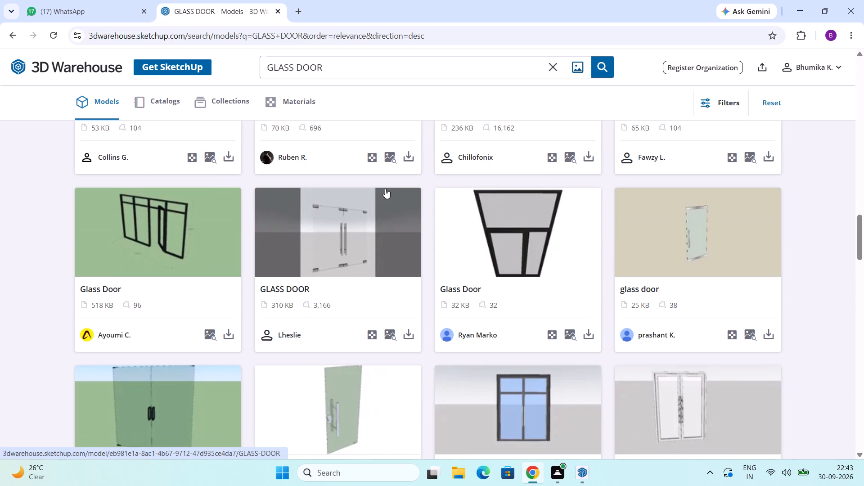
{"action": "scroll", "coordinate": [385, 189], "scroll_direction": "up", "scroll_amount": 3}
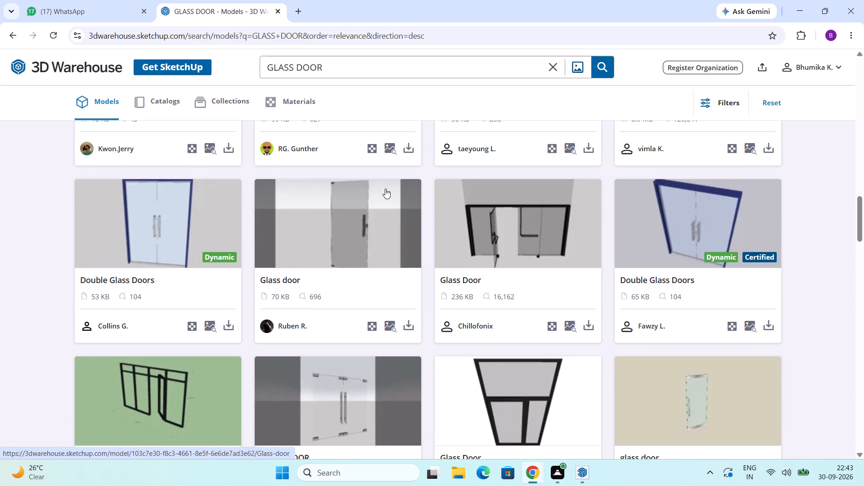
{"action": "scroll", "coordinate": [382, 197], "scroll_direction": "up", "scroll_amount": 3}
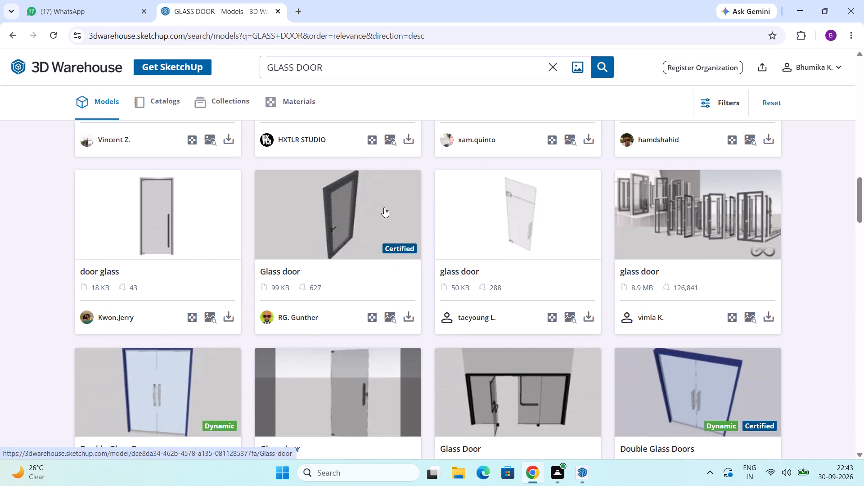
{"action": "scroll", "coordinate": [384, 207], "scroll_direction": "up", "scroll_amount": 2}
{"action": "scroll", "coordinate": [384, 207], "scroll_direction": "down", "scroll_amount": 3}
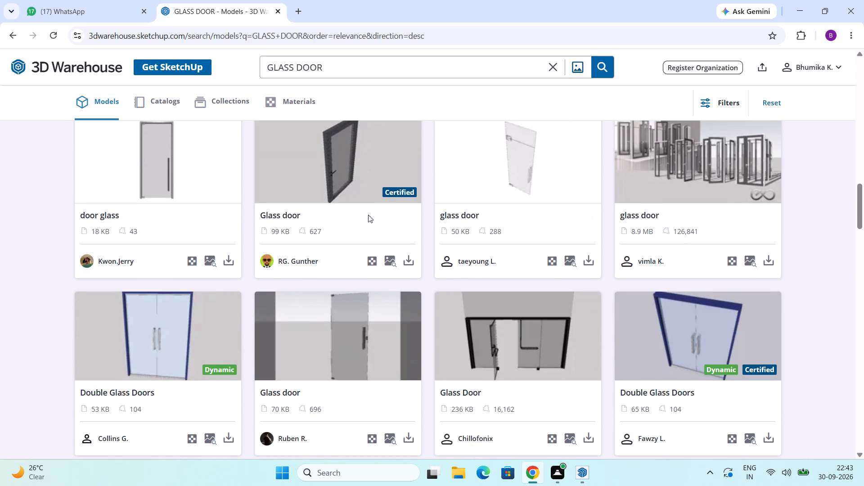
Download the certified 99 KB single glass door with the dark frame as a SketchUp file.
{"action": "left_click", "coordinate": [412, 260]}
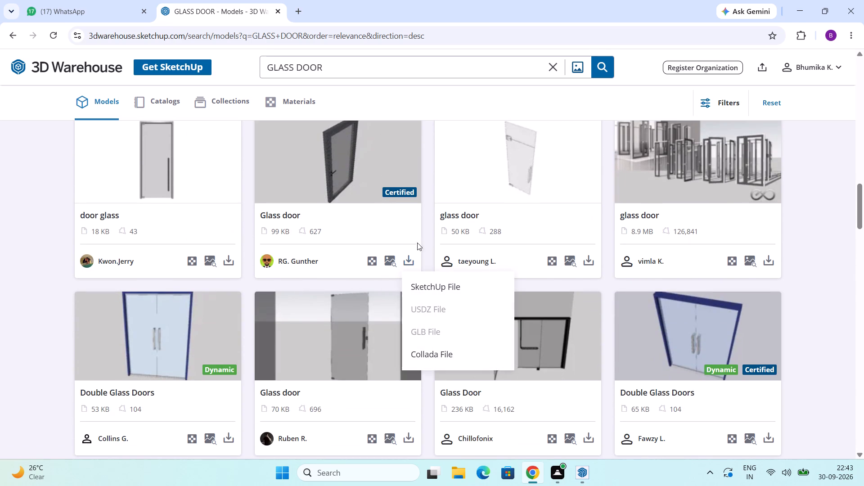
{"action": "left_click", "coordinate": [448, 285]}
Look back through the earlier GLASS DOOR results for further framed door models.
{"action": "scroll", "coordinate": [463, 271], "scroll_direction": "up", "scroll_amount": 7}
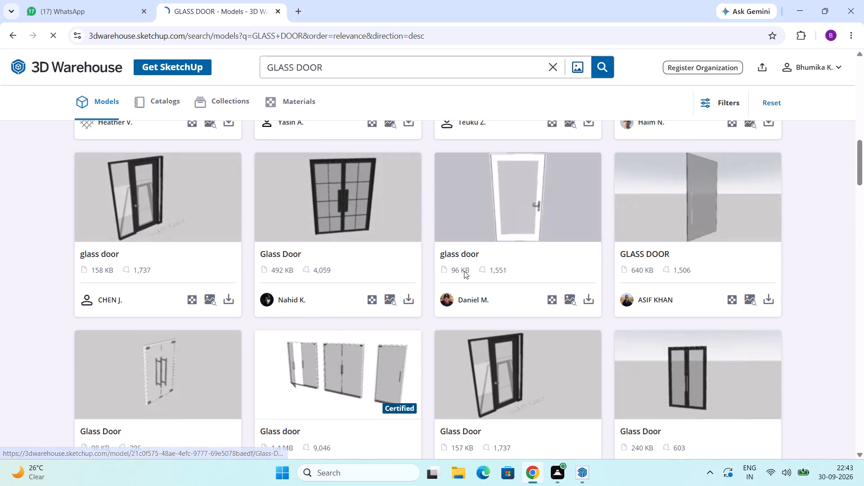
{"action": "scroll", "coordinate": [461, 271], "scroll_direction": "up", "scroll_amount": 4}
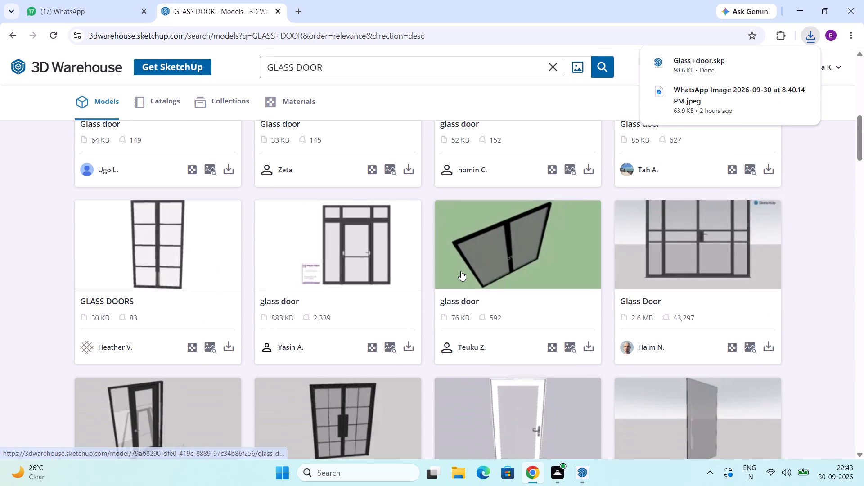
{"action": "scroll", "coordinate": [462, 250], "scroll_direction": "up", "scroll_amount": 3}
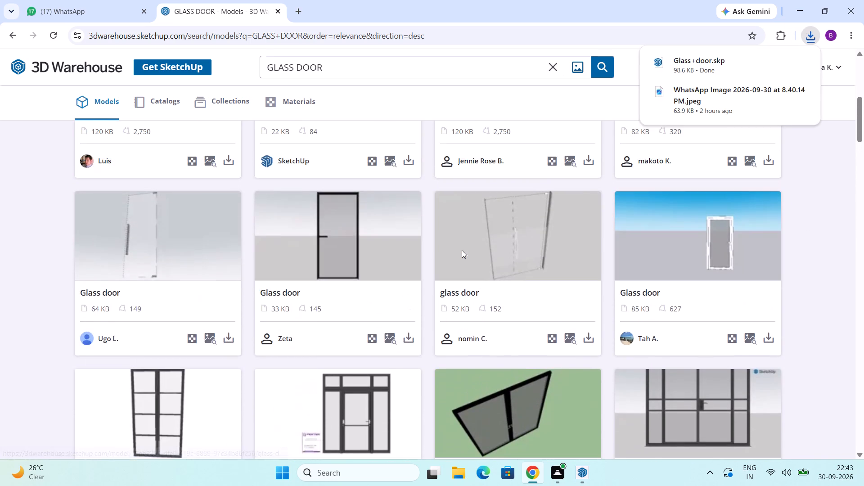
{"action": "scroll", "coordinate": [462, 250], "scroll_direction": "down", "scroll_amount": 1}
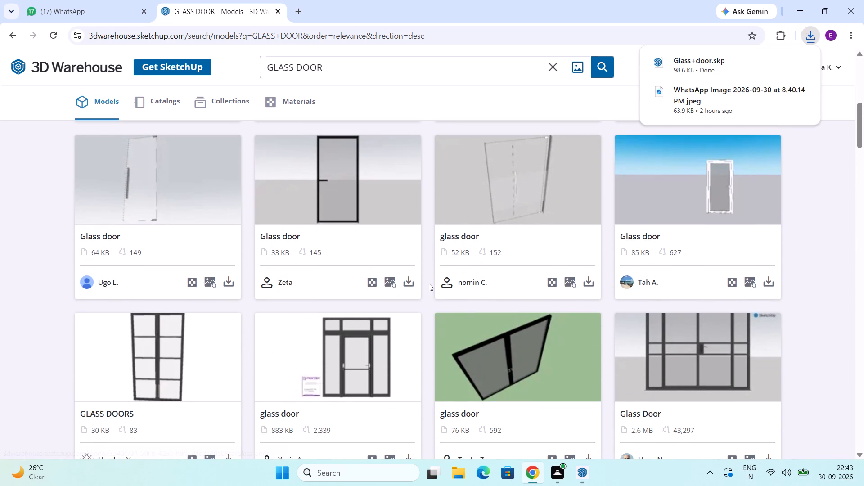
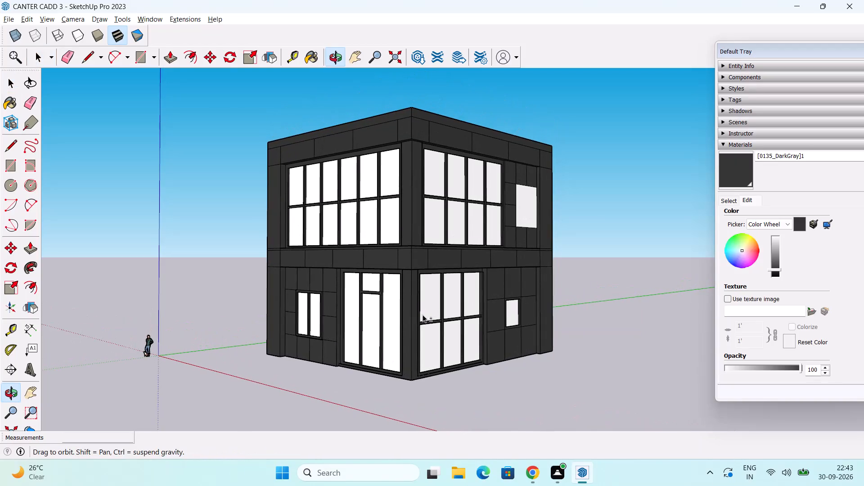
Paint the white edge faces above the panes and beneath the frame of the ground-floor double window with [0135_DarkGray]1.
{"action": "scroll", "coordinate": [289, 346], "scroll_direction": "up", "scroll_amount": 3}
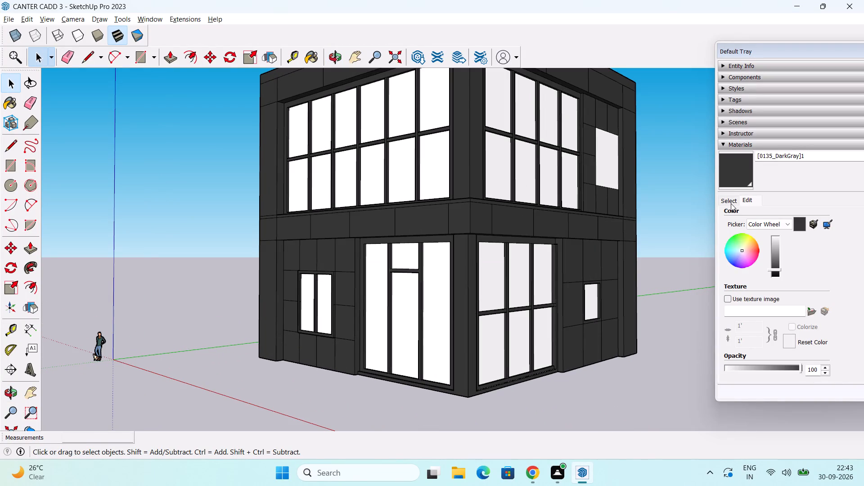
{"action": "scroll", "coordinate": [258, 376], "scroll_direction": "up", "scroll_amount": 2}
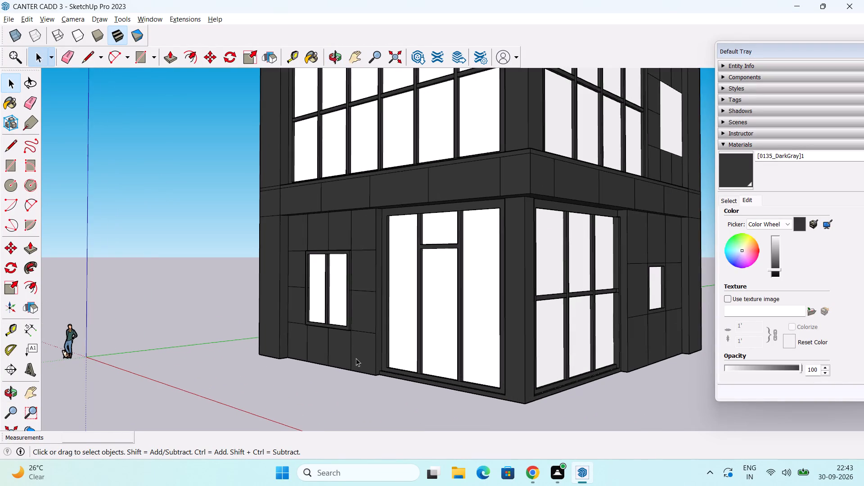
{"action": "middle_click_drag", "start_coordinate": [358, 356], "coordinate": [284, 316]}
{"action": "scroll", "coordinate": [314, 324], "scroll_direction": "up", "scroll_amount": 7}
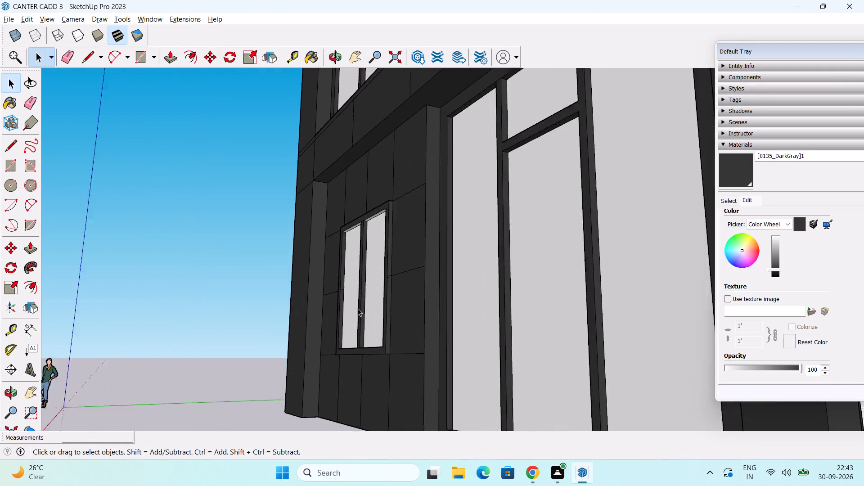
{"action": "scroll", "coordinate": [358, 308], "scroll_direction": "up", "scroll_amount": 1}
{"action": "middle_click_drag", "start_coordinate": [366, 327], "coordinate": [403, 217]}
{"action": "middle_click_drag", "start_coordinate": [403, 217], "coordinate": [408, 243], "text": "shift"}
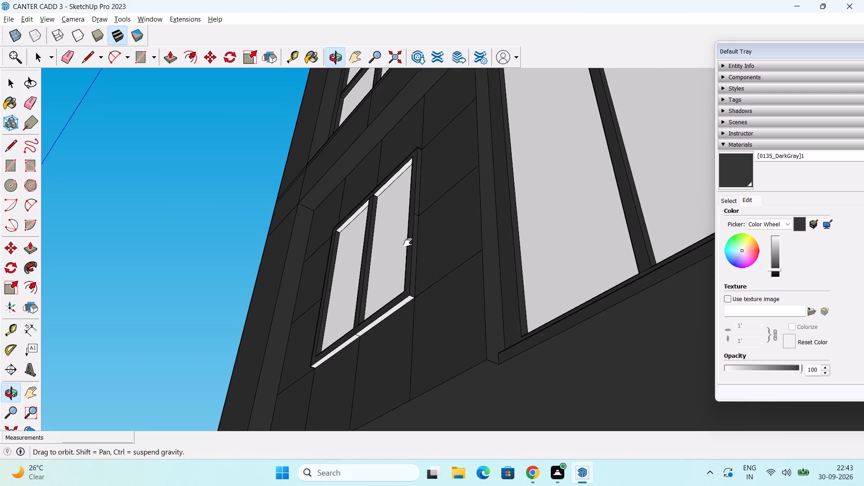
{"action": "middle_click_drag", "start_coordinate": [408, 243], "coordinate": [408, 291], "text": "shift"}
{"action": "left_click", "coordinate": [733, 171]}
{"action": "scroll", "coordinate": [434, 273], "scroll_direction": "up", "scroll_amount": 3}
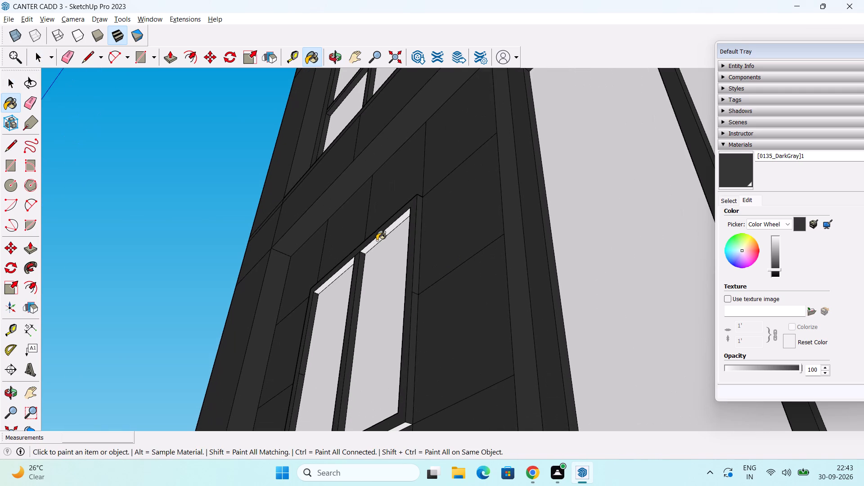
{"action": "left_click", "coordinate": [378, 239]}
{"action": "left_click", "coordinate": [343, 269]}
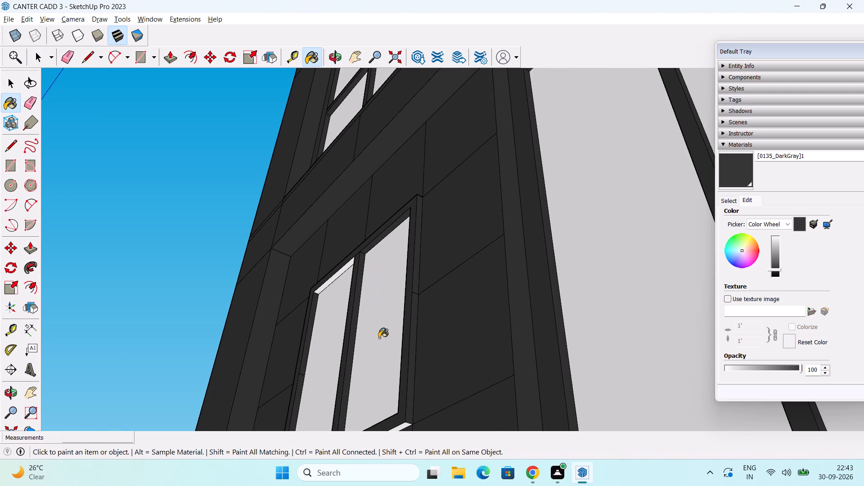
{"action": "middle_click_drag", "start_coordinate": [379, 337], "coordinate": [390, 237]}
{"action": "left_click", "coordinate": [384, 328]}
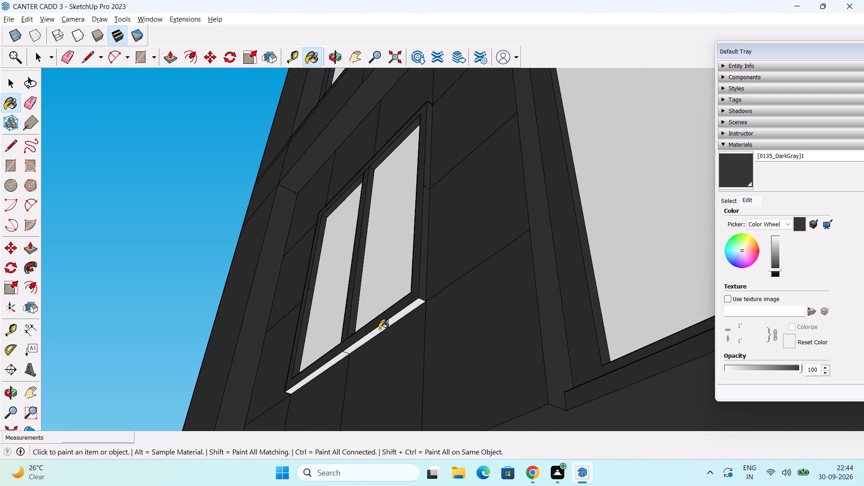
{"action": "left_click", "coordinate": [340, 357]}
Inspect the ground-floor window, entrance glazing and corner from below for faces still unpainted.
{"action": "scroll", "coordinate": [340, 333], "scroll_direction": "down", "scroll_amount": 3}
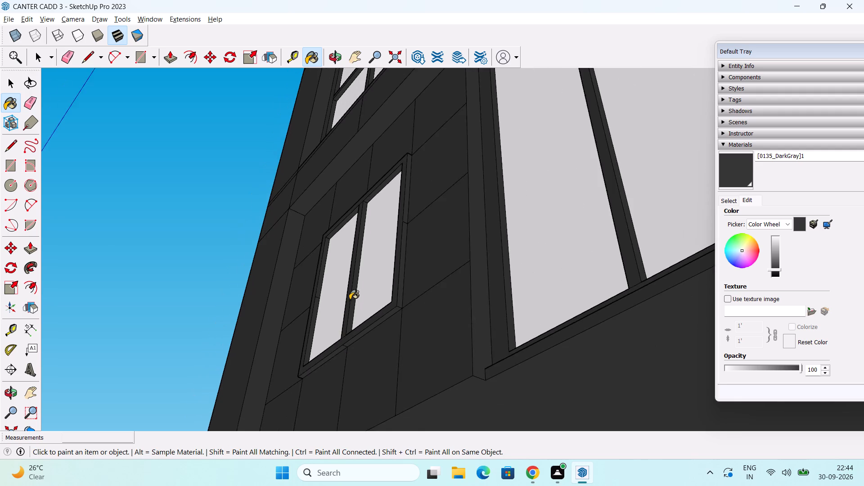
{"action": "scroll", "coordinate": [350, 300], "scroll_direction": "down", "scroll_amount": 6}
{"action": "middle_click_drag", "start_coordinate": [352, 295], "coordinate": [508, 392]}
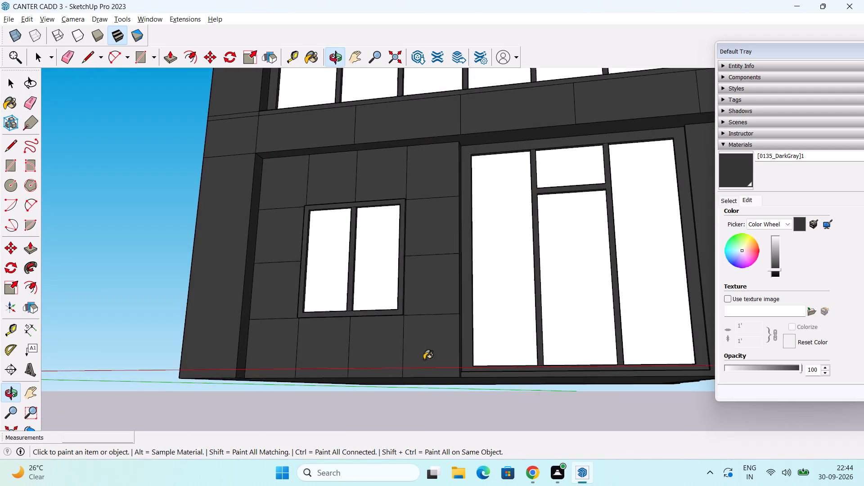
{"action": "middle_click_drag", "start_coordinate": [256, 293], "coordinate": [523, 343]}
{"action": "middle_click_drag", "start_coordinate": [480, 322], "coordinate": [157, 225]}
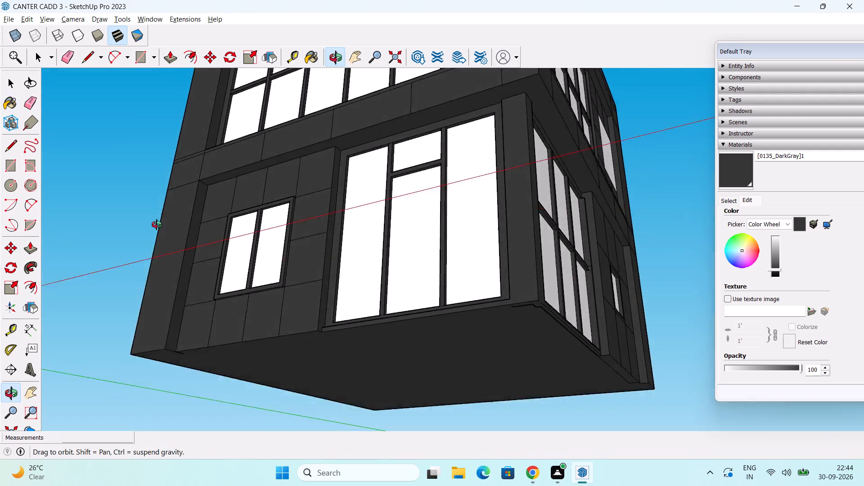
{"action": "middle_click_drag", "start_coordinate": [157, 225], "coordinate": [91, 174]}
{"action": "scroll", "coordinate": [382, 214], "scroll_direction": "down", "scroll_amount": 2}
{"action": "scroll", "coordinate": [408, 183], "scroll_direction": "up", "scroll_amount": 3}
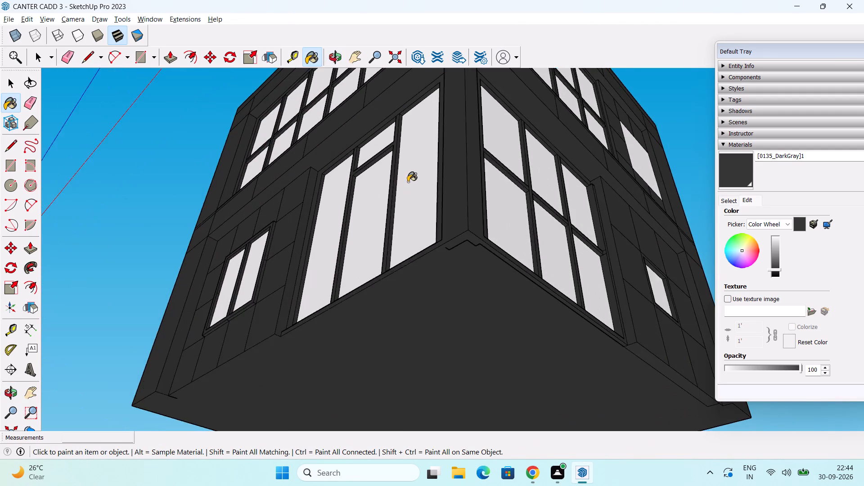
{"action": "scroll", "coordinate": [408, 182], "scroll_direction": "up", "scroll_amount": 3}
{"action": "scroll", "coordinate": [498, 226], "scroll_direction": "down", "scroll_amount": 1}
{"action": "middle_click_drag", "start_coordinate": [552, 269], "coordinate": [457, 269]}
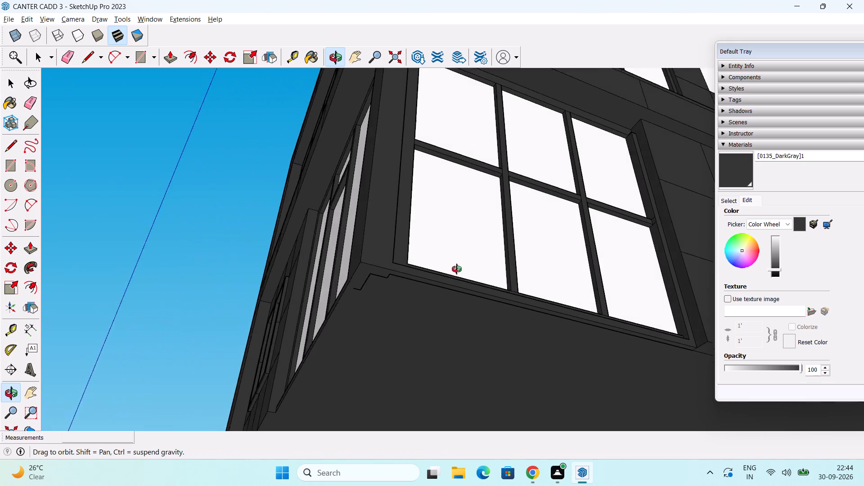
{"action": "middle_click_drag", "start_coordinate": [457, 269], "coordinate": [583, 373]}
{"action": "scroll", "coordinate": [539, 263], "scroll_direction": "down", "scroll_amount": 3}
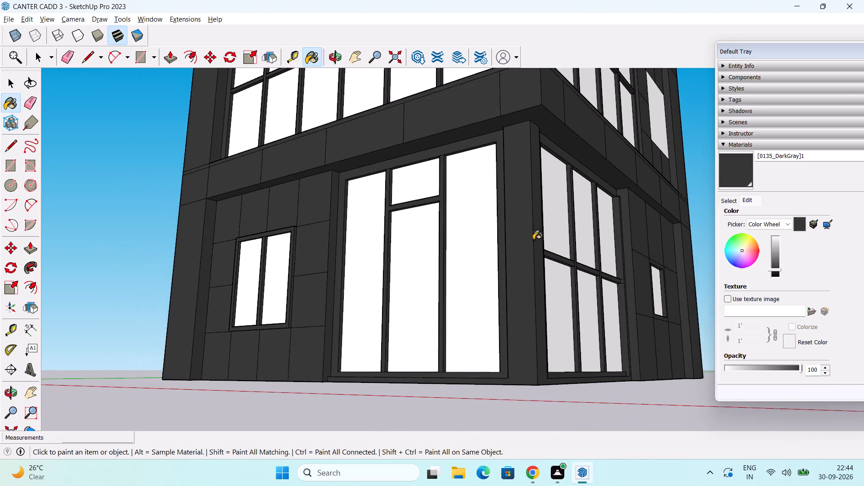
{"action": "scroll", "coordinate": [533, 240], "scroll_direction": "down", "scroll_amount": 2}
Inspect both storeys of the side facade from above and below for unpainted frame faces.
{"action": "middle_click_drag", "start_coordinate": [530, 242], "coordinate": [423, 459]}
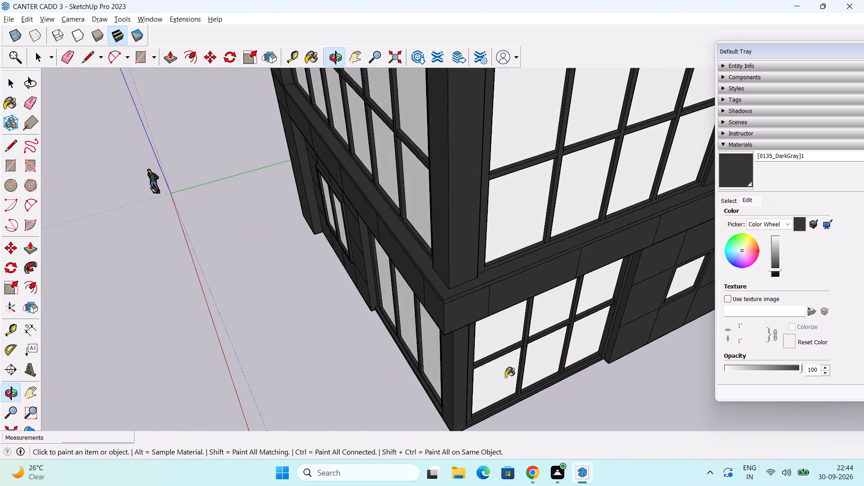
{"action": "scroll", "coordinate": [505, 376], "scroll_direction": "up", "scroll_amount": 3}
{"action": "middle_click_drag", "start_coordinate": [506, 366], "coordinate": [419, 360], "text": "shift"}
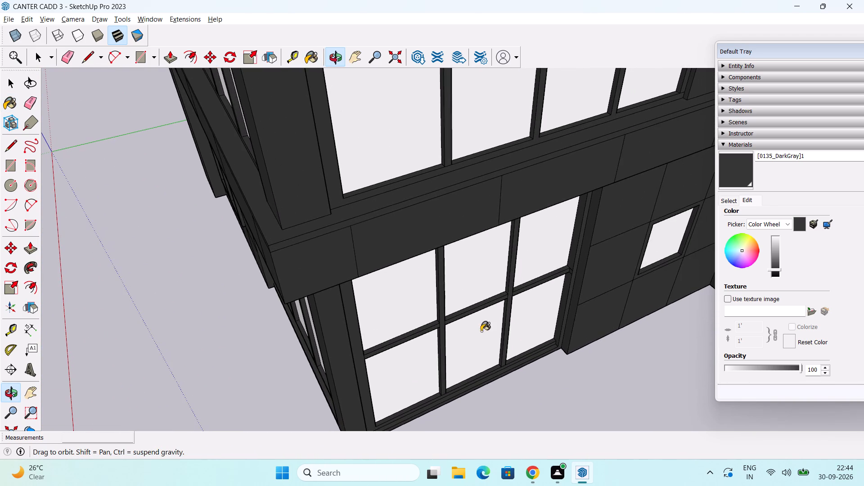
{"action": "middle_click_drag", "start_coordinate": [572, 317], "coordinate": [358, 98]}
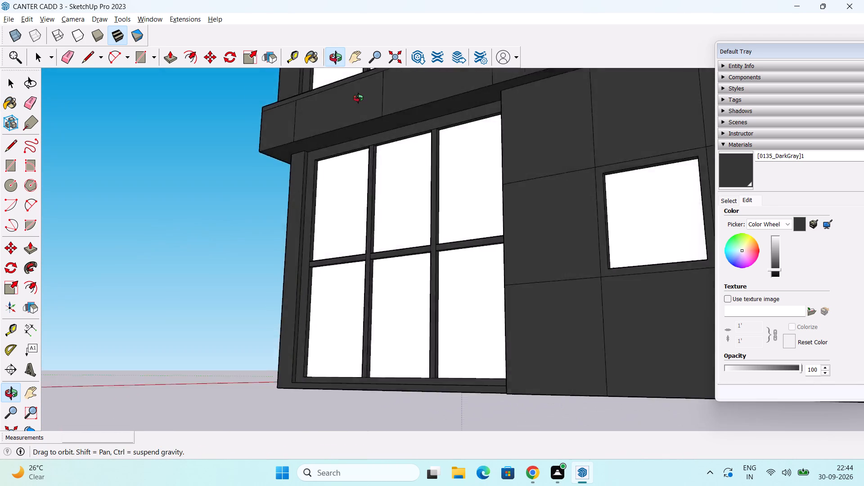
{"action": "middle_click_drag", "start_coordinate": [358, 98], "coordinate": [414, 95]}
{"action": "middle_click_drag", "start_coordinate": [427, 243], "coordinate": [450, 117]}
{"action": "scroll", "coordinate": [450, 117], "scroll_direction": "down", "scroll_amount": 7}
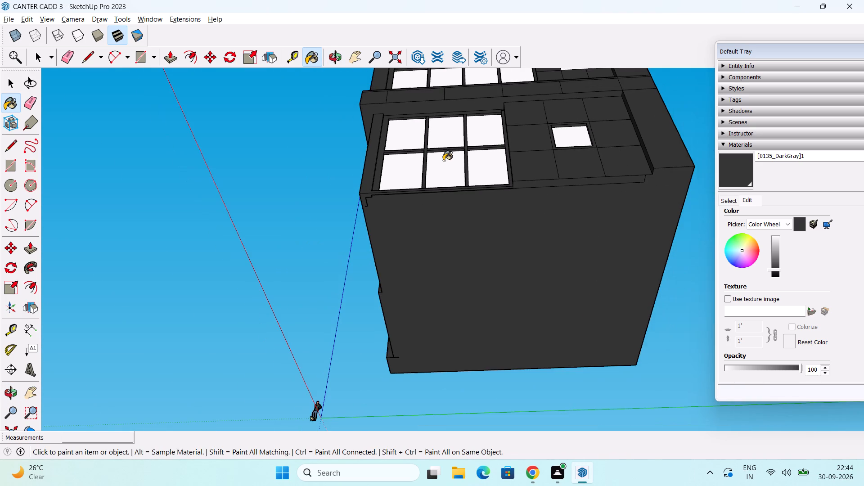
{"action": "middle_click_drag", "start_coordinate": [443, 161], "coordinate": [445, 335]}
{"action": "scroll", "coordinate": [478, 222], "scroll_direction": "up", "scroll_amount": 3}
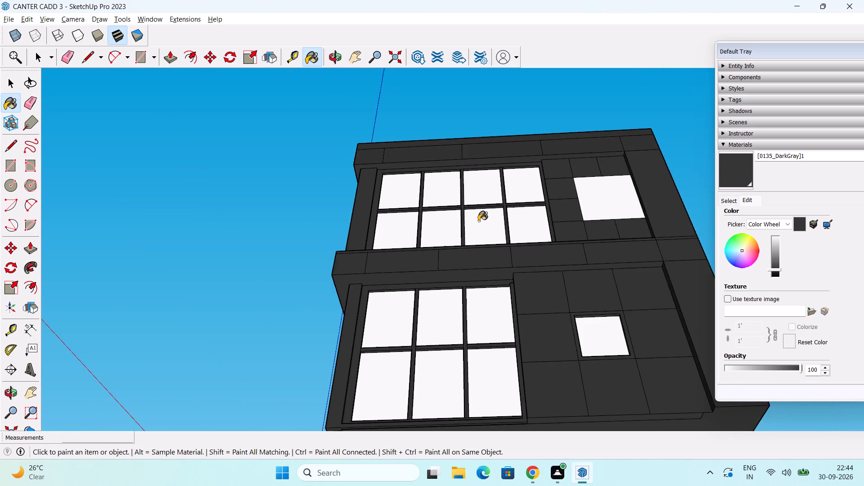
{"action": "scroll", "coordinate": [478, 221], "scroll_direction": "up", "scroll_amount": 3}
{"action": "middle_click_drag", "start_coordinate": [479, 220], "coordinate": [394, 282]}
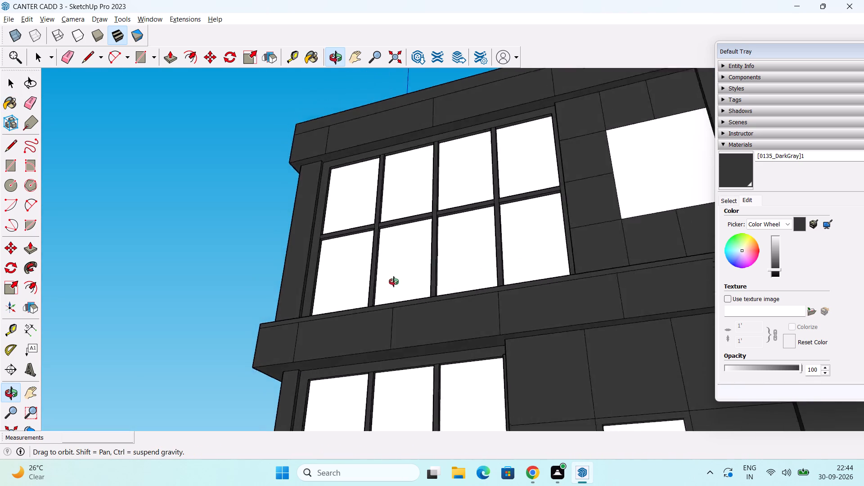
{"action": "middle_click_drag", "start_coordinate": [394, 282], "coordinate": [621, 366]}
{"action": "scroll", "coordinate": [589, 240], "scroll_direction": "down", "scroll_amount": 2}
{"action": "middle_click_drag", "start_coordinate": [544, 240], "coordinate": [498, 427]}
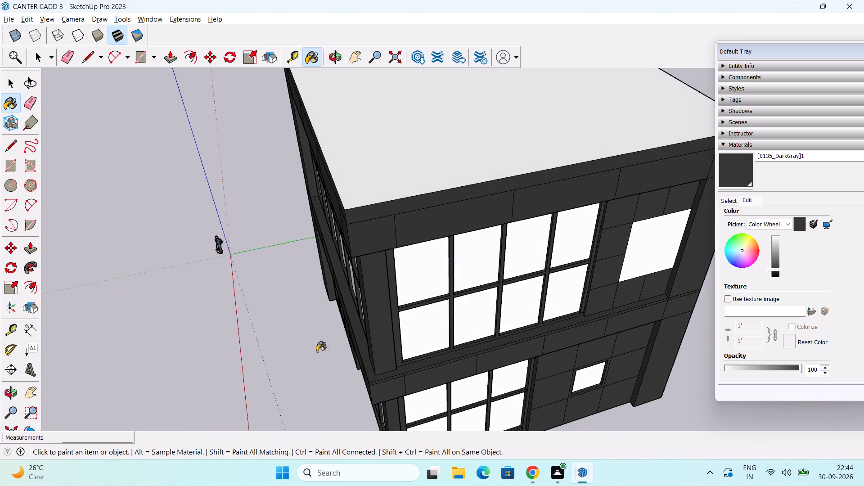
Inspect the front facade's upper glazing, entrance and ledges from several angles for unpainted faces.
{"action": "middle_click_drag", "start_coordinate": [305, 337], "coordinate": [434, 368]}
{"action": "middle_click_drag", "start_coordinate": [490, 338], "coordinate": [606, 145]}
{"action": "middle_click_drag", "start_coordinate": [561, 301], "coordinate": [591, 380]}
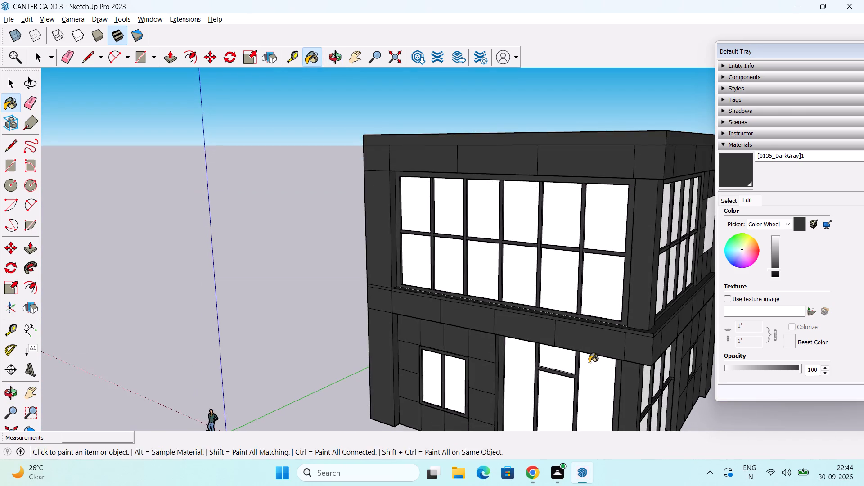
{"action": "middle_click_drag", "start_coordinate": [585, 337], "coordinate": [570, 458]}
{"action": "middle_click_drag", "start_coordinate": [567, 348], "coordinate": [434, 309]}
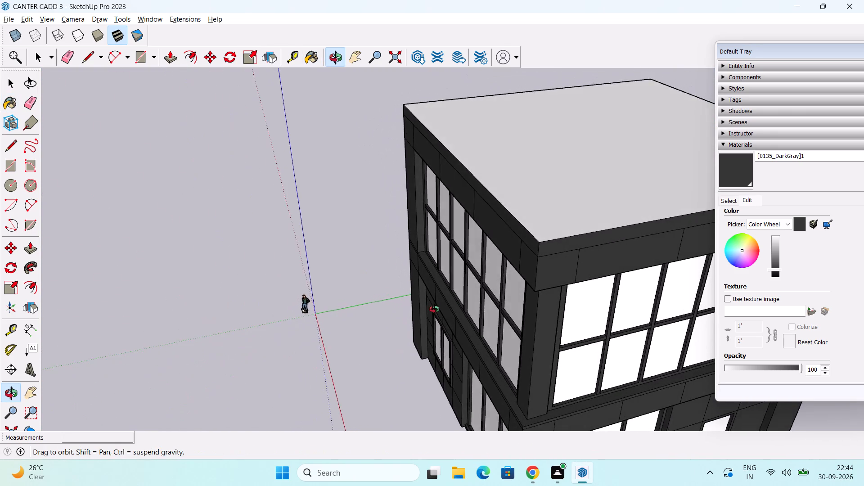
{"action": "middle_click_drag", "start_coordinate": [434, 309], "coordinate": [645, 322]}
{"action": "middle_click_drag", "start_coordinate": [542, 357], "coordinate": [681, 297]}
{"action": "middle_click_drag", "start_coordinate": [596, 367], "coordinate": [581, 229]}
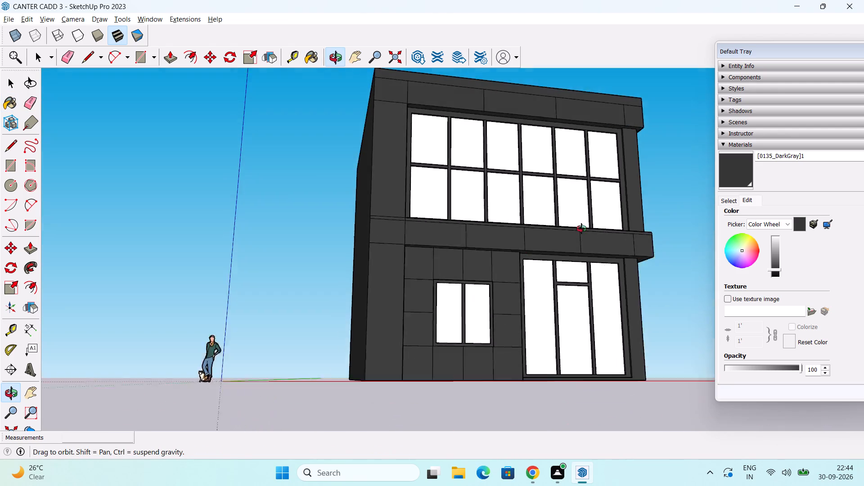
{"action": "middle_click_drag", "start_coordinate": [581, 229], "coordinate": [581, 179]}
{"action": "scroll", "coordinate": [584, 191], "scroll_direction": "up", "scroll_amount": 5}
{"action": "middle_click_drag", "start_coordinate": [584, 321], "coordinate": [564, 244]}
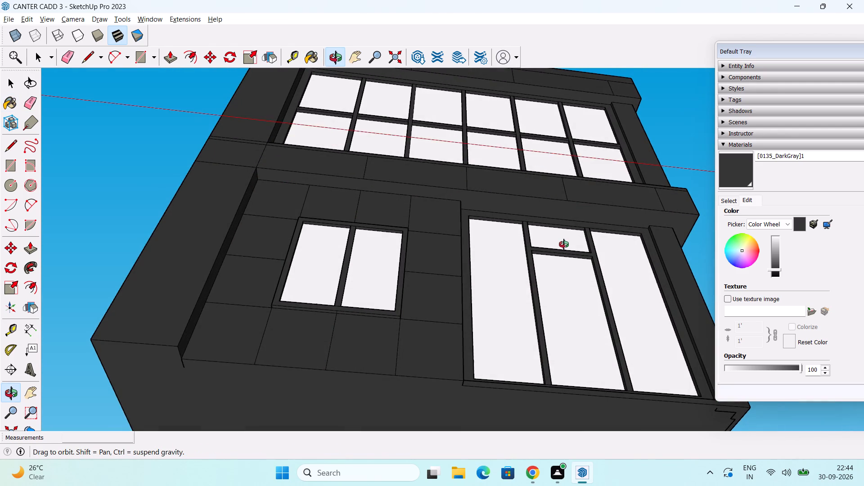
{"action": "middle_click_drag", "start_coordinate": [564, 244], "coordinate": [564, 243]}
{"action": "scroll", "coordinate": [564, 229], "scroll_direction": "down", "scroll_amount": 4}
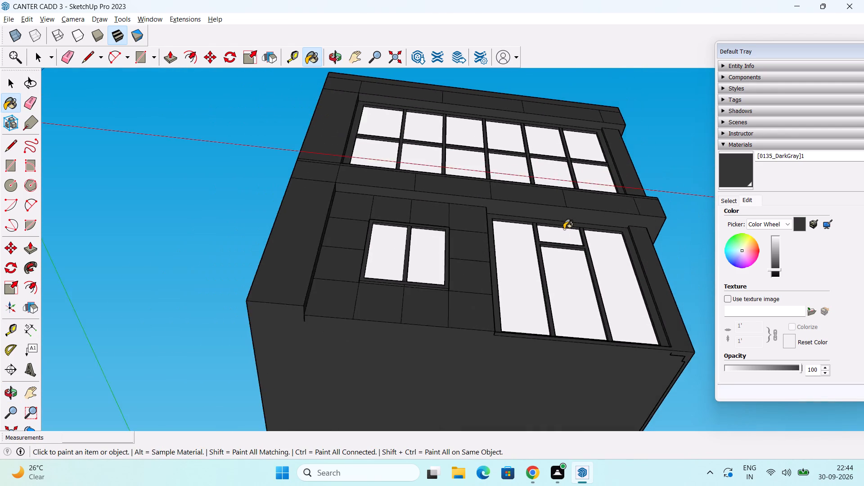
{"action": "scroll", "coordinate": [564, 229], "scroll_direction": "down", "scroll_amount": 5}
{"action": "middle_click_drag", "start_coordinate": [564, 229], "coordinate": [529, 399]}
{"action": "middle_click_drag", "start_coordinate": [537, 235], "coordinate": [544, 346]}
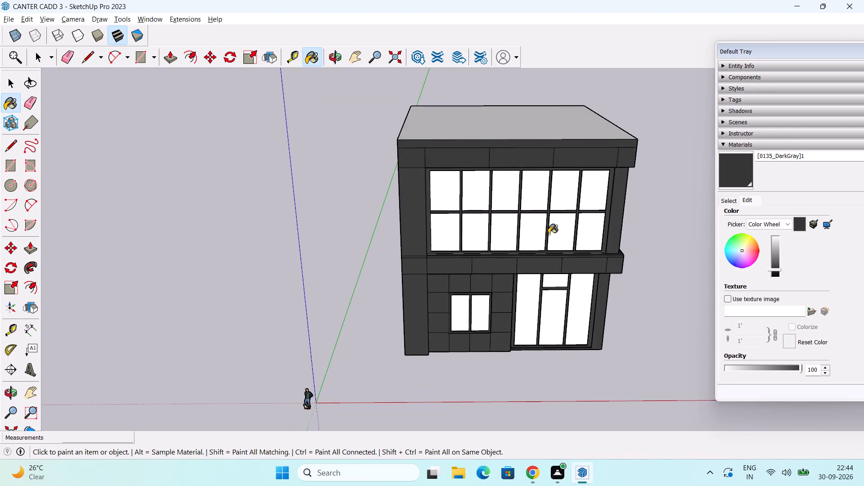
Paint the two top faces of the ground-floor double window's frame with [0135_DarkGray]1.
{"action": "middle_click_drag", "start_coordinate": [549, 222], "coordinate": [504, 401]}
{"action": "scroll", "coordinate": [531, 319], "scroll_direction": "up", "scroll_amount": 6}
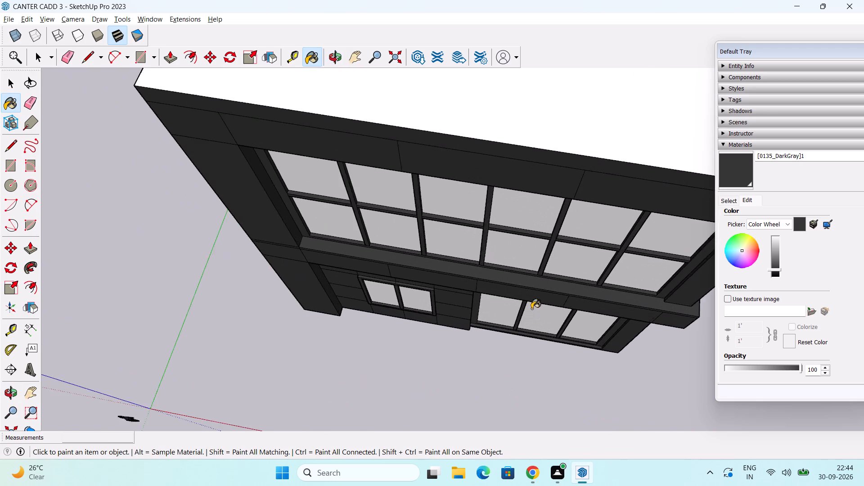
{"action": "scroll", "coordinate": [531, 309], "scroll_direction": "up", "scroll_amount": 2}
{"action": "scroll", "coordinate": [533, 273], "scroll_direction": "down", "scroll_amount": 3}
{"action": "scroll", "coordinate": [467, 312], "scroll_direction": "up", "scroll_amount": 5}
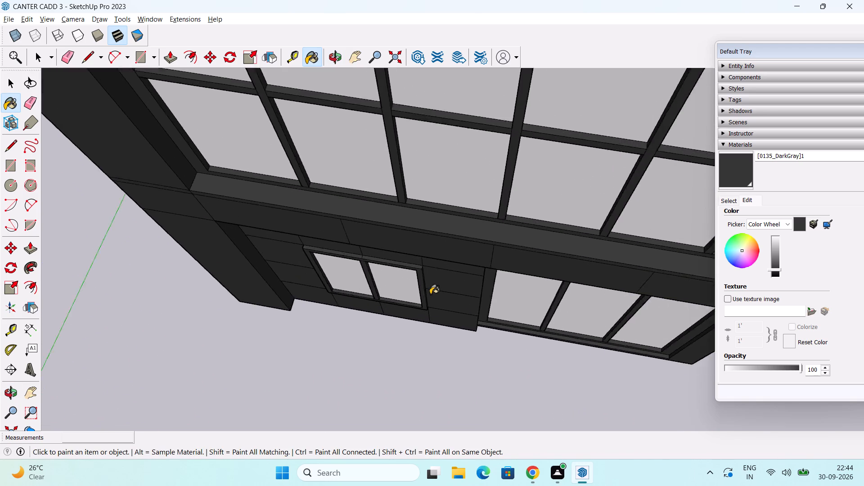
{"action": "scroll", "coordinate": [430, 294], "scroll_direction": "up", "scroll_amount": 11}
{"action": "left_click", "coordinate": [321, 225]}
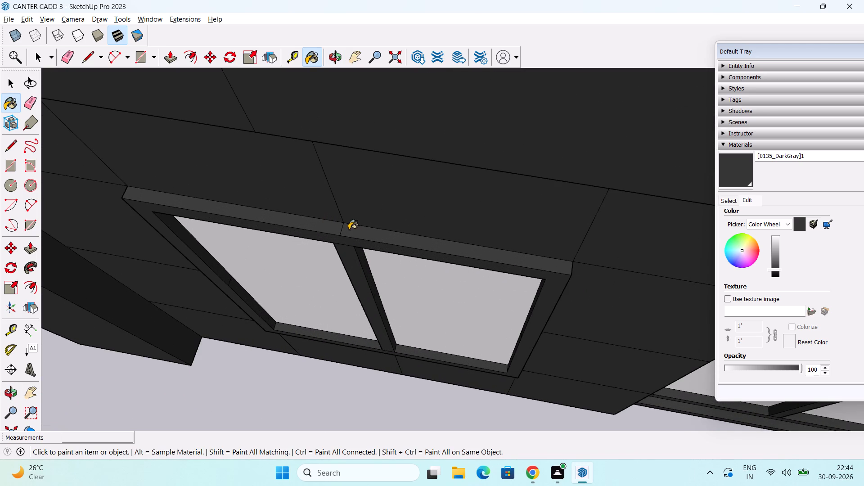
{"action": "left_click", "coordinate": [369, 234]}
Paint the white square panel on the side facade's upper floor with [0135_DarkGray]1.
{"action": "scroll", "coordinate": [473, 272], "scroll_direction": "down", "scroll_amount": 14}
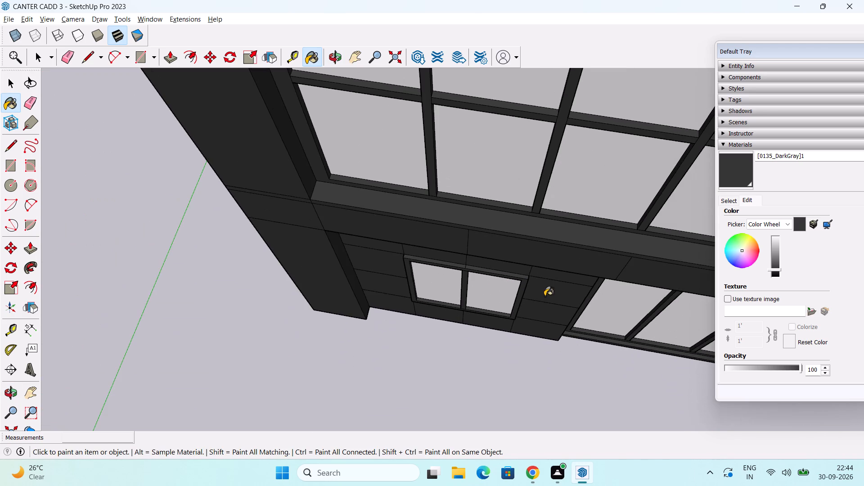
{"action": "middle_click_drag", "start_coordinate": [580, 298], "coordinate": [386, 305]}
{"action": "scroll", "coordinate": [453, 269], "scroll_direction": "down", "scroll_amount": 7}
{"action": "middle_click_drag", "start_coordinate": [568, 316], "coordinate": [382, 250]}
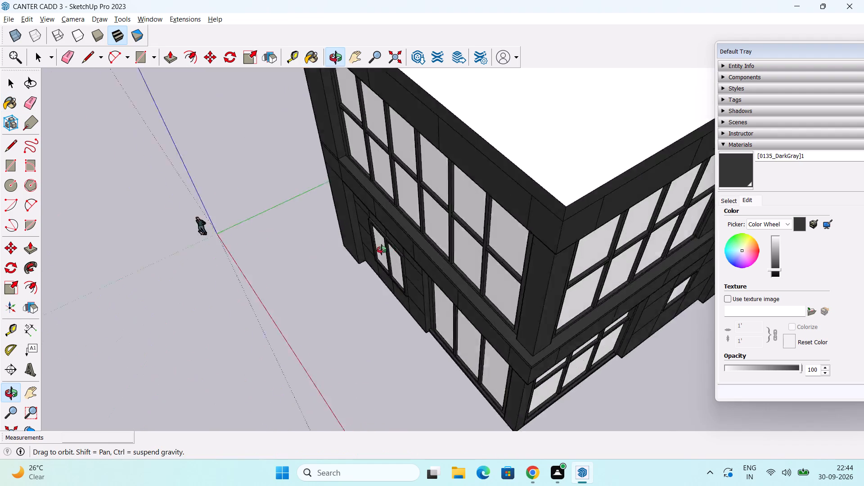
{"action": "middle_click_drag", "start_coordinate": [382, 250], "coordinate": [286, 233]}
{"action": "scroll", "coordinate": [531, 318], "scroll_direction": "down", "scroll_amount": 2}
{"action": "middle_click_drag", "start_coordinate": [580, 364], "coordinate": [371, 312]}
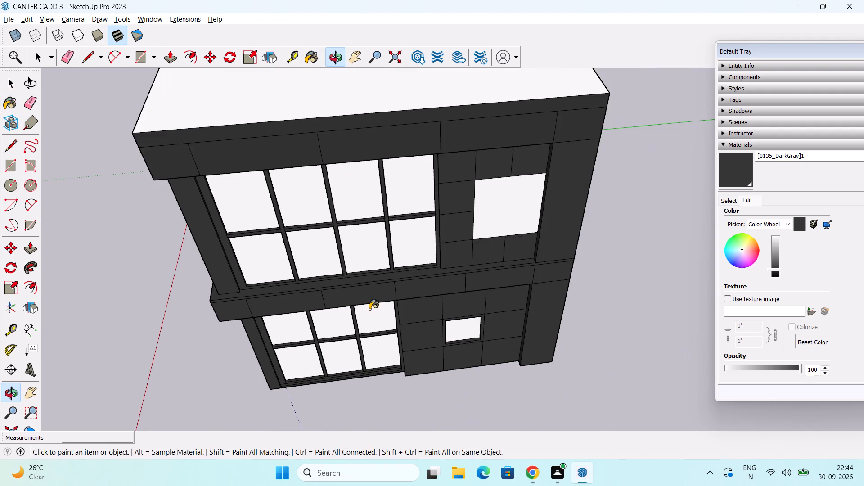
{"action": "middle_click_drag", "start_coordinate": [369, 308], "coordinate": [383, 202]}
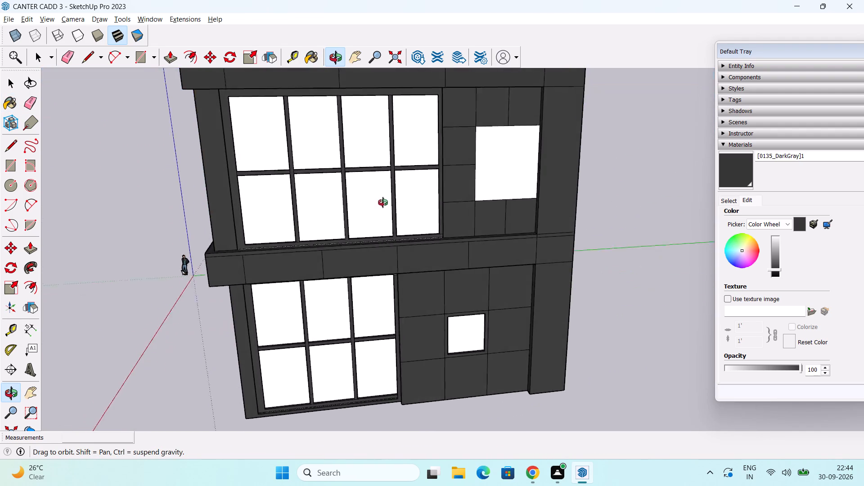
{"action": "middle_click_drag", "start_coordinate": [383, 202], "coordinate": [367, 251]}
{"action": "scroll", "coordinate": [468, 195], "scroll_direction": "up", "scroll_amount": 5}
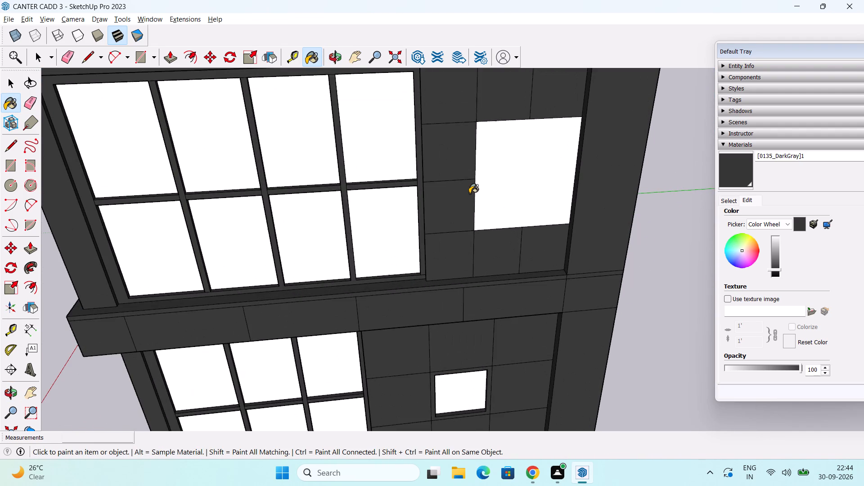
{"action": "left_click", "coordinate": [522, 177]}
{"action": "scroll", "coordinate": [522, 180], "scroll_direction": "down", "scroll_amount": 1}
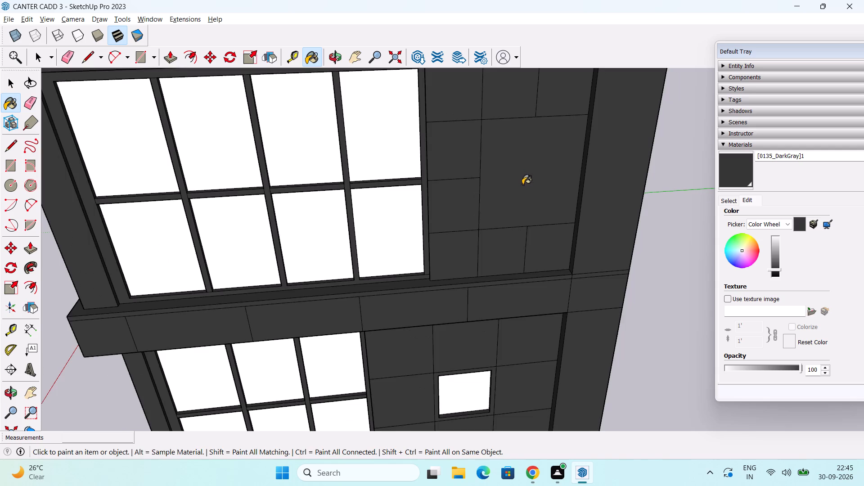
Push the large square panel on the side facade's upper floor 2" inward.
{"action": "middle_click_drag", "start_coordinate": [522, 183], "coordinate": [445, 177]}
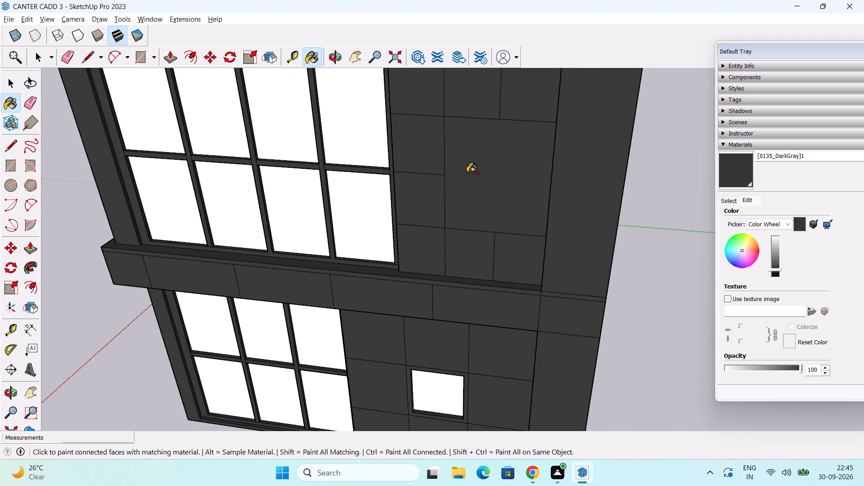
{"action": "key", "text": "space"}
{"action": "key", "text": "p"}
{"action": "left_click", "coordinate": [468, 184]}
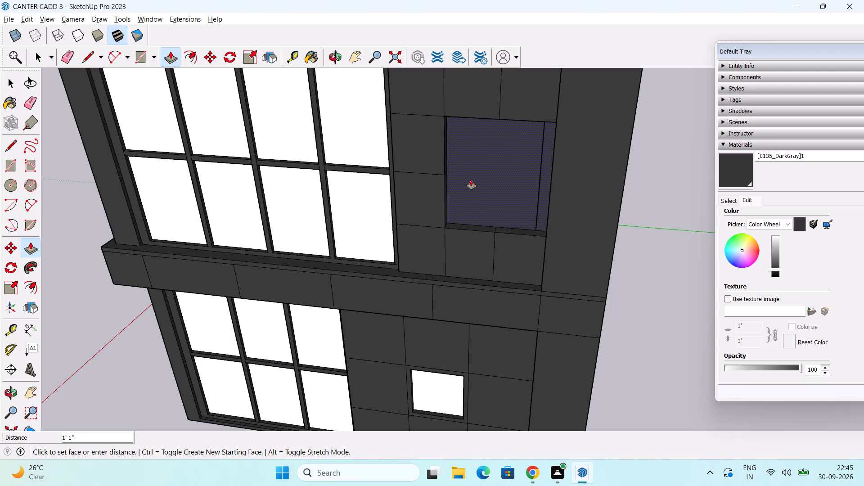
{"action": "key", "text": "2"}
{"action": "key", "text": "shift+quotedbl"}
{"action": "key", "text": "Return"}
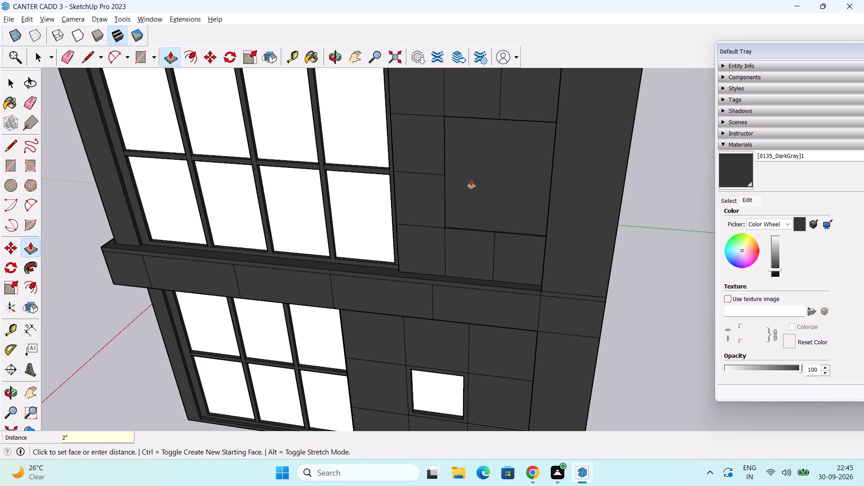
Push the same recessed upper-floor panel a further 2" inward.
{"action": "scroll", "coordinate": [485, 198], "scroll_direction": "up", "scroll_amount": 6}
{"action": "middle_click_drag", "start_coordinate": [483, 228], "coordinate": [385, 264]}
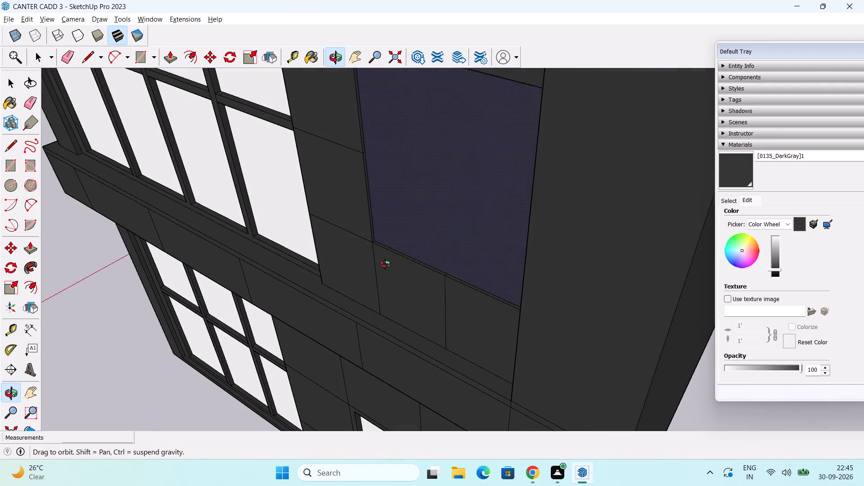
{"action": "middle_click_drag", "start_coordinate": [385, 264], "coordinate": [384, 265]}
{"action": "left_click", "coordinate": [439, 224]}
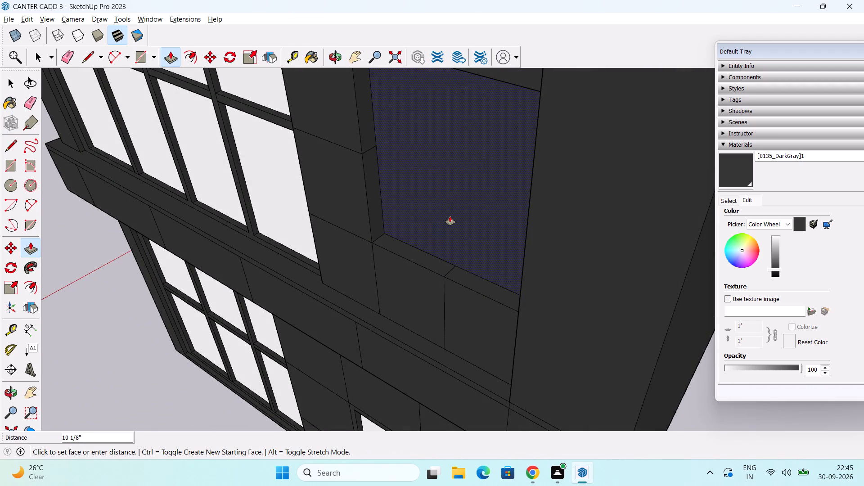
{"action": "type", "text": "2\""}
{"action": "key", "text": "Return"}
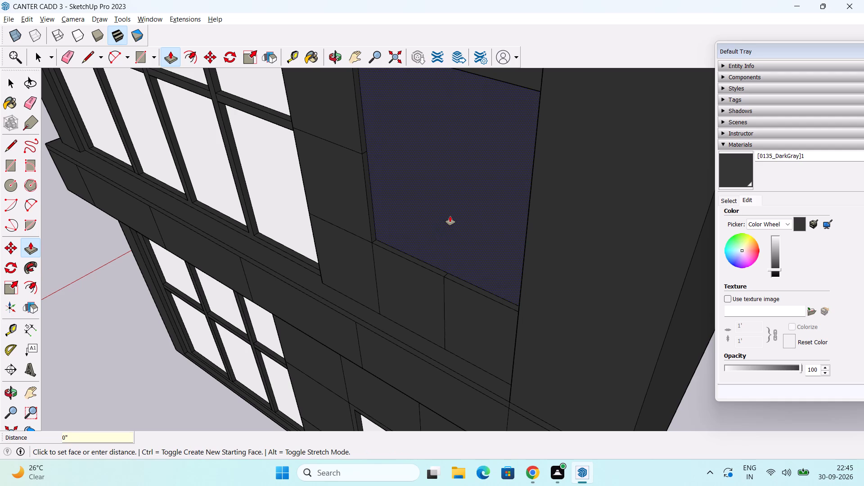
{"action": "key", "text": "space"}
Erase the short stray edge crossing the narrow vertical side face of the panel recess, on the window side.
{"action": "scroll", "coordinate": [375, 231], "scroll_direction": "up", "scroll_amount": 3}
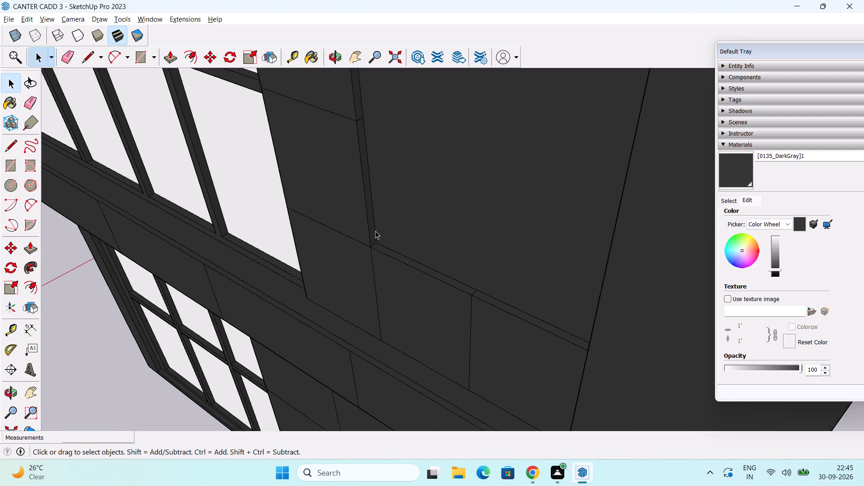
{"action": "scroll", "coordinate": [375, 231], "scroll_direction": "up", "scroll_amount": 3}
{"action": "middle_click_drag", "start_coordinate": [406, 240], "coordinate": [373, 412], "text": "shift"}
{"action": "scroll", "coordinate": [398, 361], "scroll_direction": "down", "scroll_amount": 3}
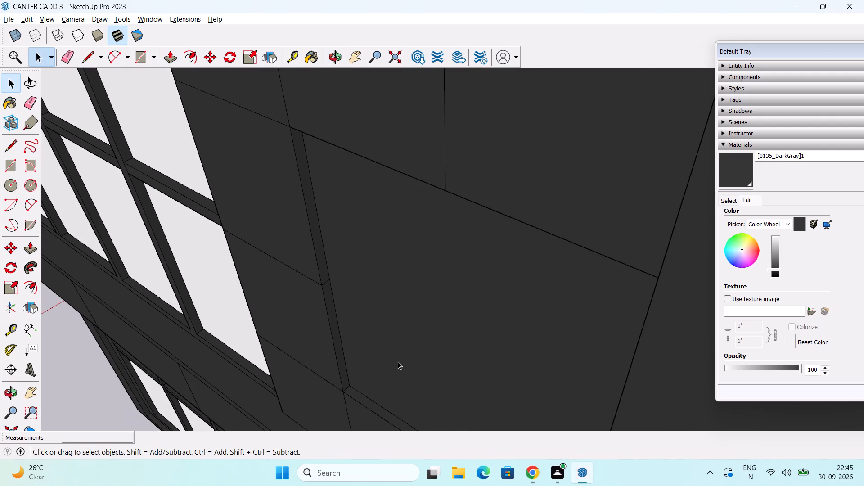
{"action": "middle_click_drag", "start_coordinate": [398, 361], "coordinate": [382, 297]}
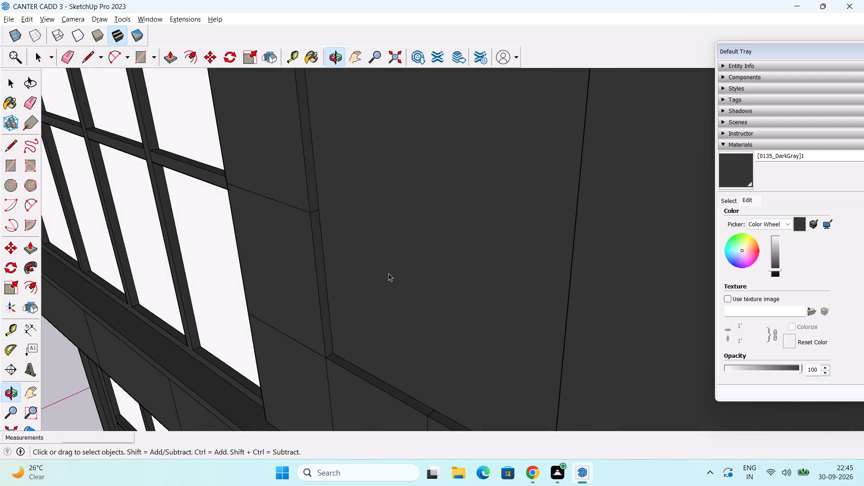
{"action": "middle_click_drag", "start_coordinate": [390, 247], "coordinate": [399, 358], "text": "shift"}
{"action": "scroll", "coordinate": [324, 317], "scroll_direction": "up", "scroll_amount": 1}
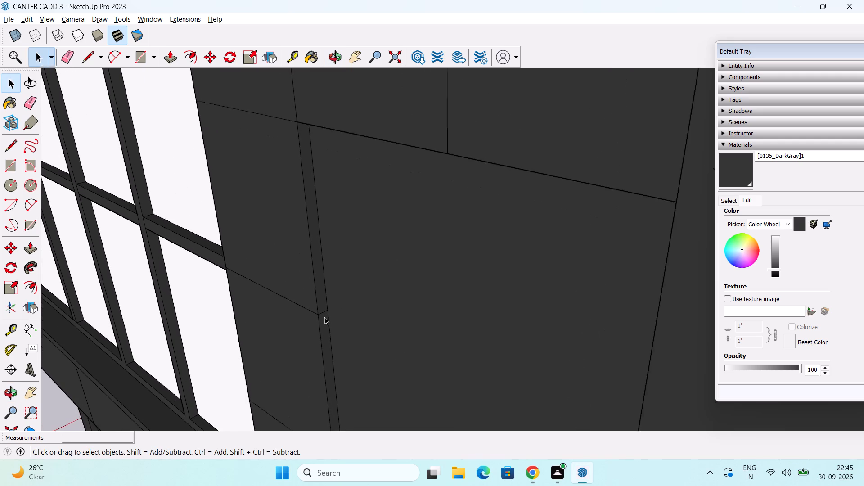
{"action": "scroll", "coordinate": [324, 317], "scroll_direction": "up", "scroll_amount": 1}
{"action": "key", "text": "e"}
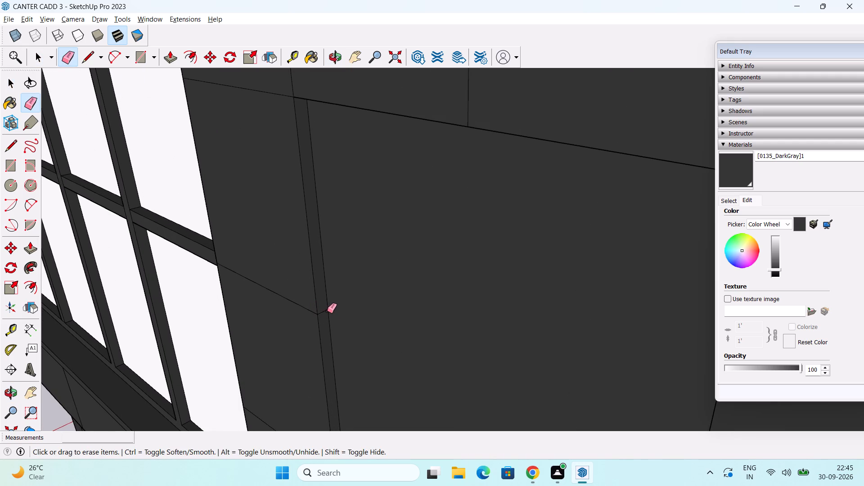
{"action": "left_click", "coordinate": [326, 311]}
{"action": "key", "text": "space"}
Draw a circle of about 1 5/16" radius near the top of the recess's narrow vertical side face, beside the window.
{"action": "scroll", "coordinate": [334, 257], "scroll_direction": "down", "scroll_amount": 1}
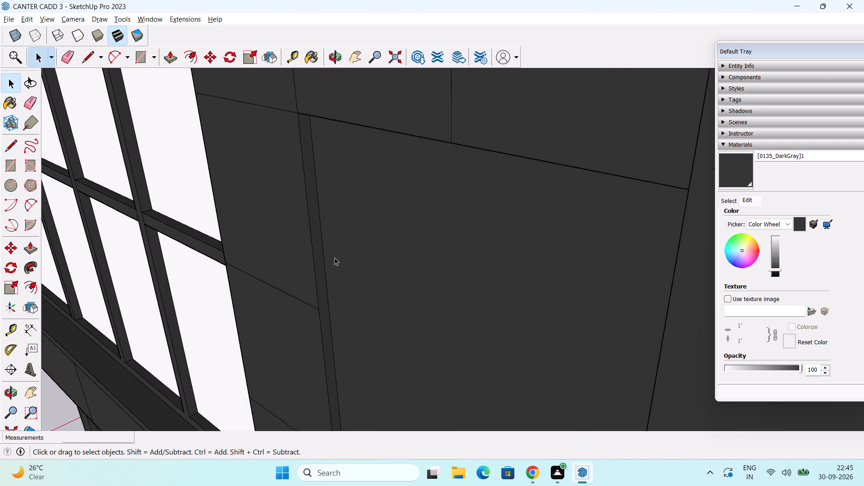
{"action": "scroll", "coordinate": [334, 257], "scroll_direction": "down", "scroll_amount": 1}
{"action": "middle_click_drag", "start_coordinate": [348, 238], "coordinate": [360, 340]}
{"action": "scroll", "coordinate": [360, 318], "scroll_direction": "up", "scroll_amount": 9}
{"action": "middle_click_drag", "start_coordinate": [360, 301], "coordinate": [363, 281]}
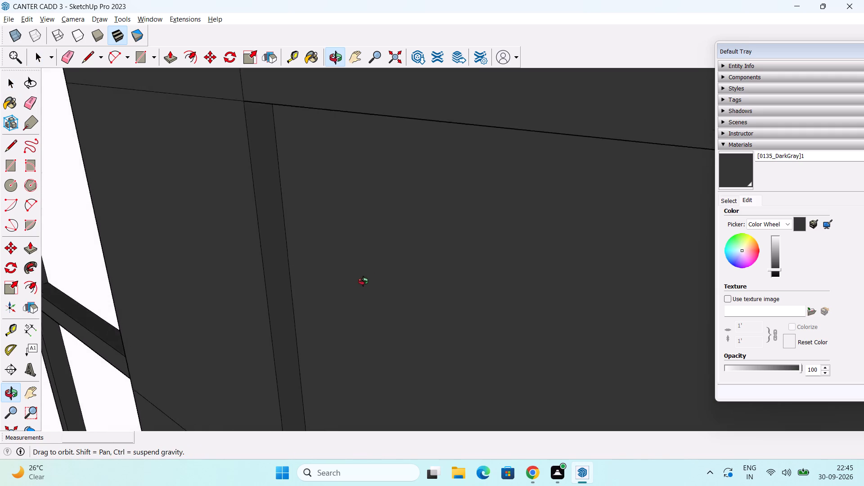
{"action": "middle_click_drag", "start_coordinate": [363, 281], "coordinate": [335, 194]}
{"action": "scroll", "coordinate": [336, 187], "scroll_direction": "down", "scroll_amount": 1}
{"action": "middle_click_drag", "start_coordinate": [337, 168], "coordinate": [321, 243]}
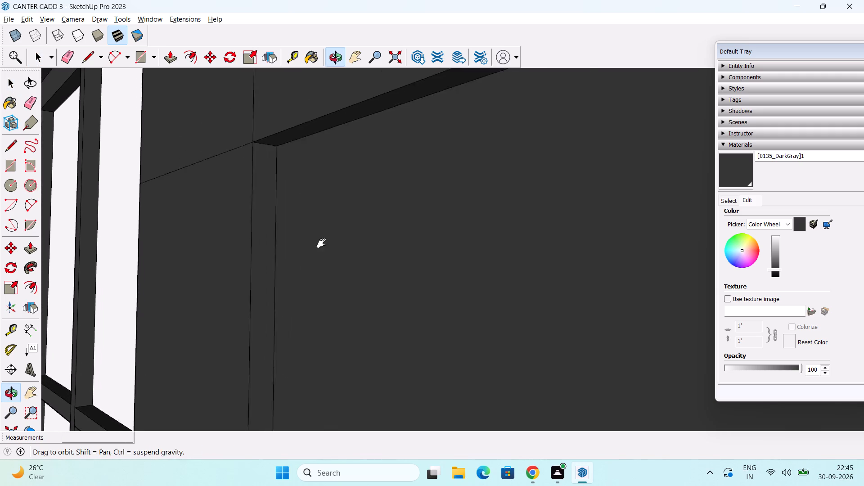
{"action": "middle_click_drag", "start_coordinate": [321, 243], "coordinate": [306, 276]}
{"action": "scroll", "coordinate": [302, 253], "scroll_direction": "up", "scroll_amount": 2}
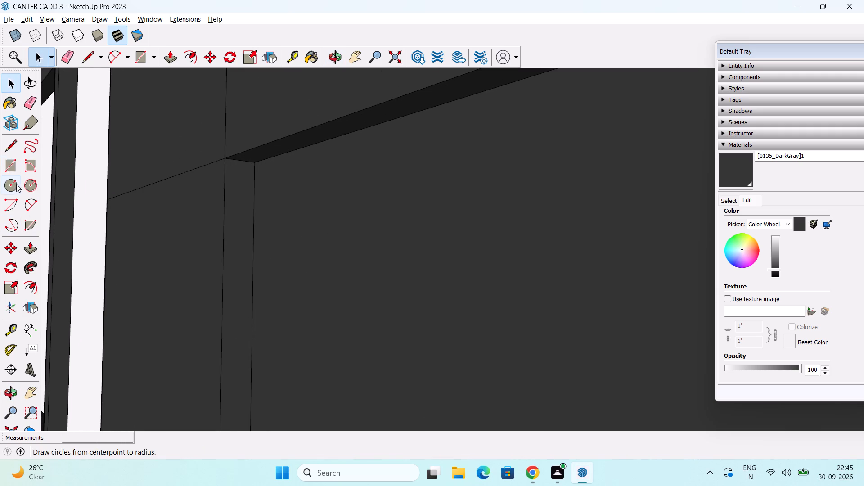
{"action": "left_click", "coordinate": [9, 185]}
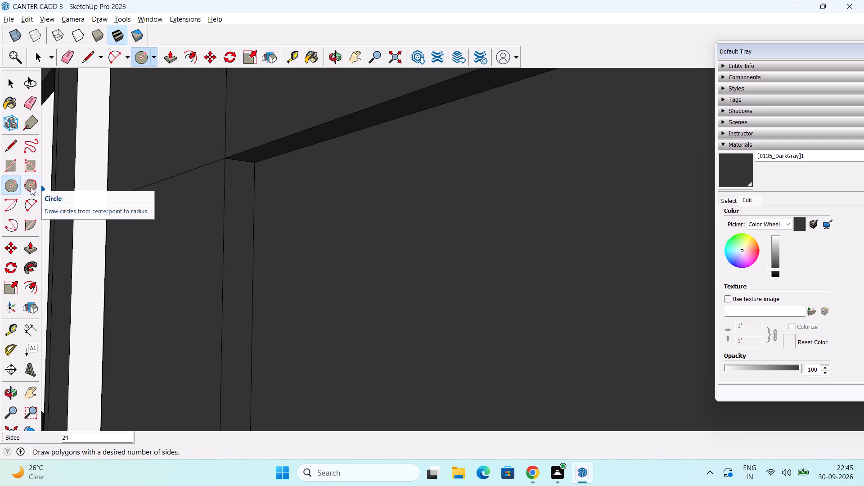
{"action": "left_click", "coordinate": [10, 187]}
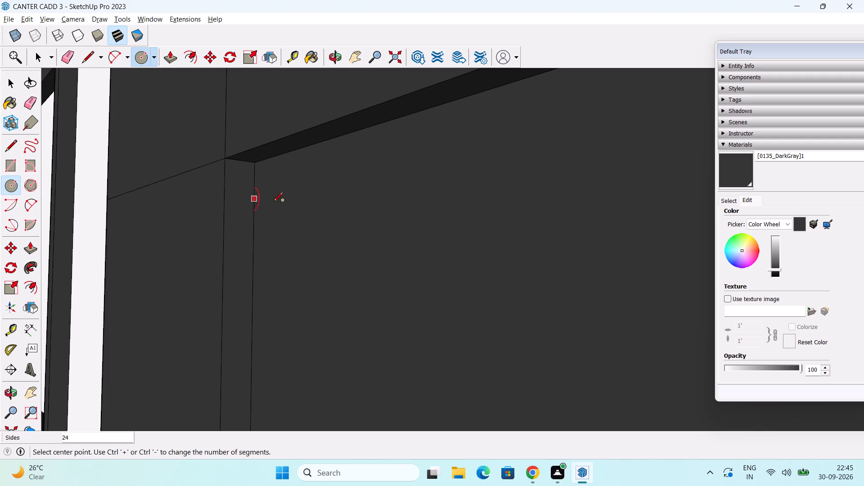
{"action": "scroll", "coordinate": [241, 171], "scroll_direction": "up", "scroll_amount": 13}
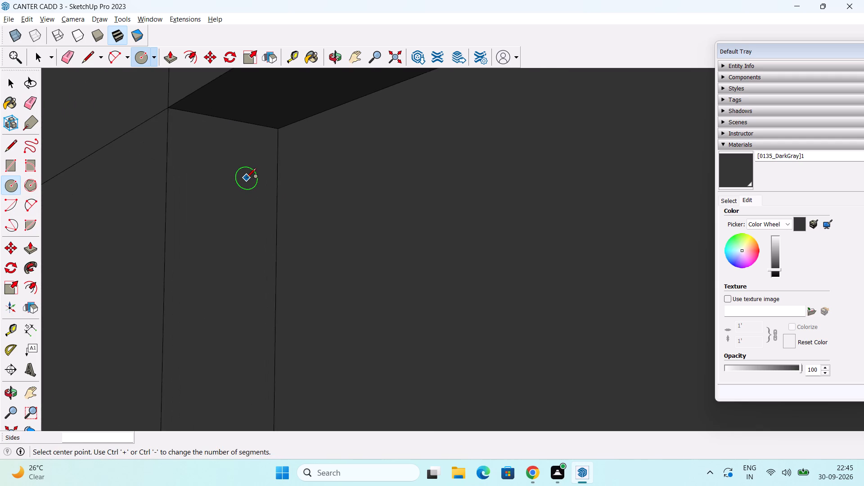
{"action": "scroll", "coordinate": [247, 178], "scroll_direction": "up", "scroll_amount": 4}
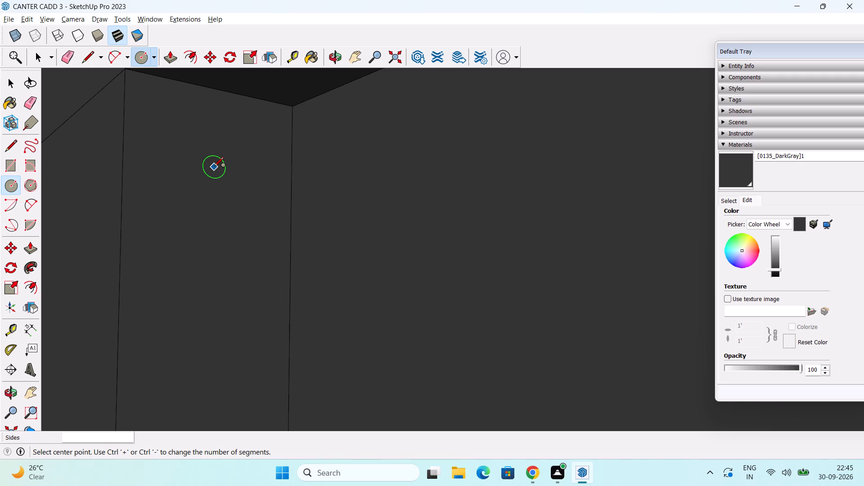
{"action": "left_click", "coordinate": [216, 166]}
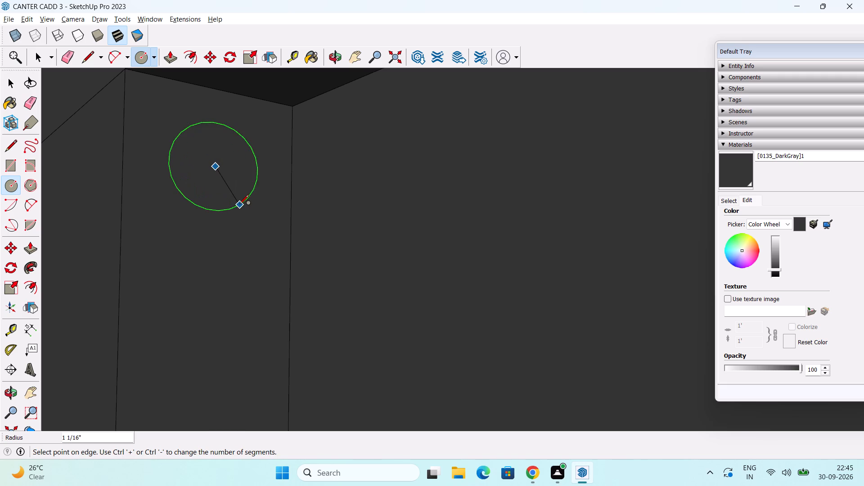
{"action": "left_click", "coordinate": [247, 213]}
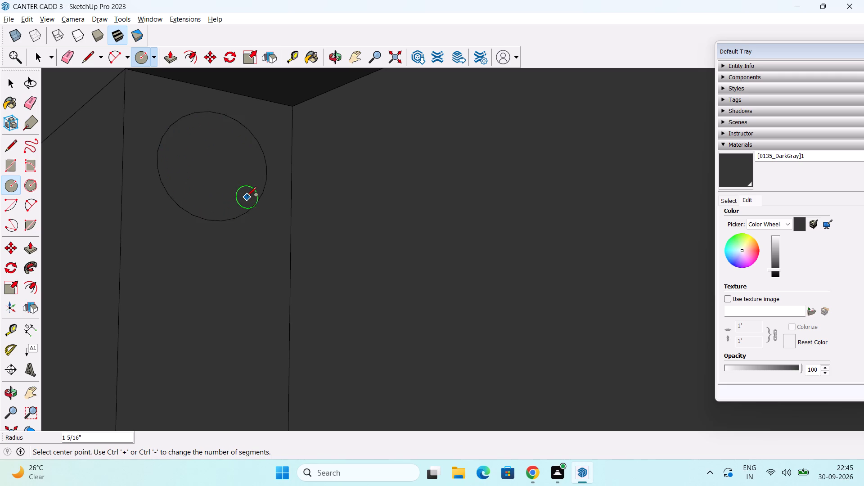
{"action": "scroll", "coordinate": [247, 196], "scroll_direction": "down", "scroll_amount": 16}
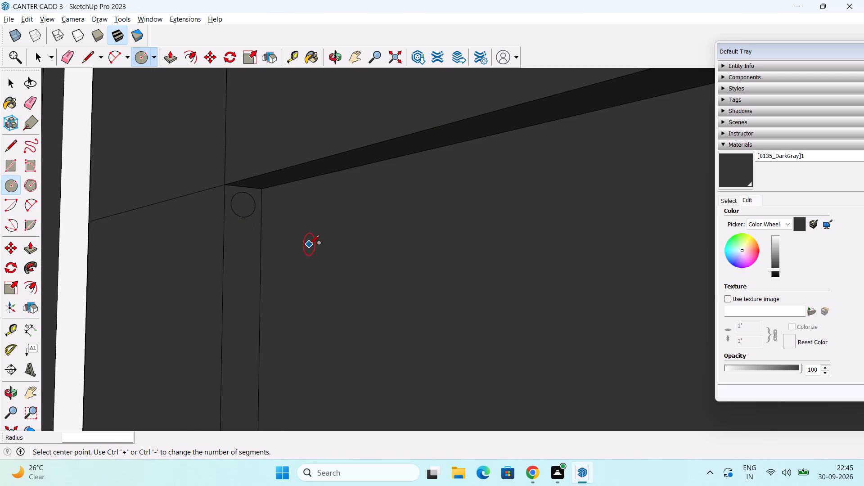
{"action": "middle_click_drag", "start_coordinate": [321, 269], "coordinate": [333, 182]}
{"action": "scroll", "coordinate": [334, 179], "scroll_direction": "down", "scroll_amount": 12}
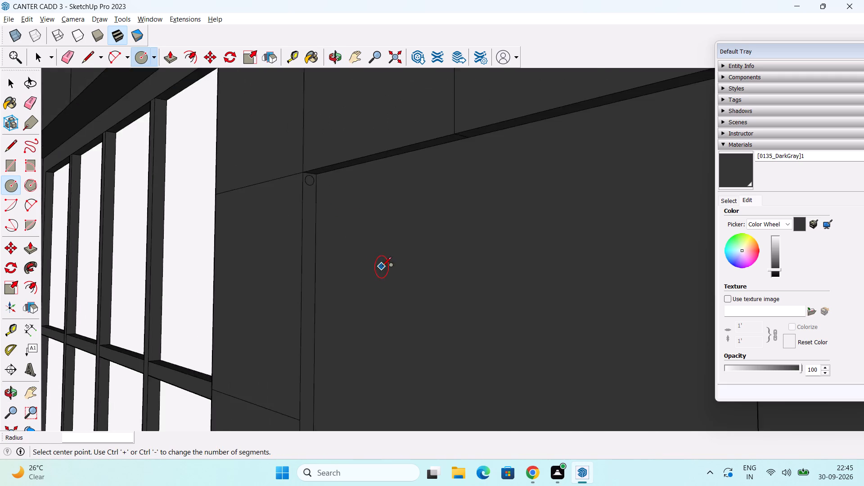
{"action": "scroll", "coordinate": [382, 267], "scroll_direction": "down", "scroll_amount": 6}
{"action": "middle_click_drag", "start_coordinate": [406, 298], "coordinate": [386, 154]}
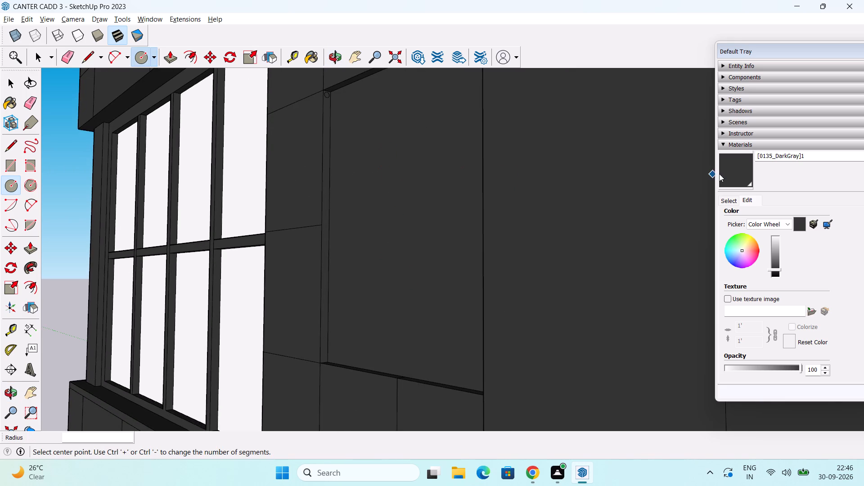
{"action": "scroll", "coordinate": [342, 145], "scroll_direction": "up", "scroll_amount": 2}
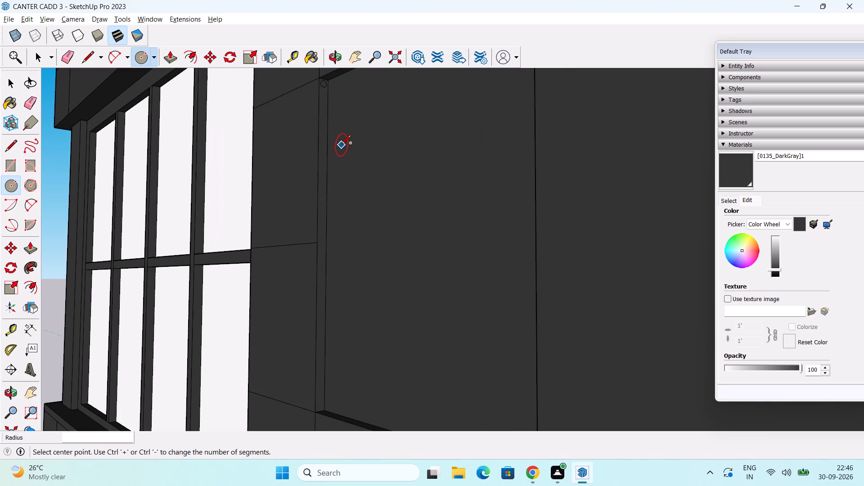
{"action": "key", "text": "space"}
Copy the circle and its face straight down the recess's narrow side face by 10' 4", near its bottom end.
{"action": "scroll", "coordinate": [349, 116], "scroll_direction": "up", "scroll_amount": 2}
{"action": "middle_click_drag", "start_coordinate": [341, 99], "coordinate": [336, 165], "text": "shift"}
{"action": "scroll", "coordinate": [334, 151], "scroll_direction": "up", "scroll_amount": 2}
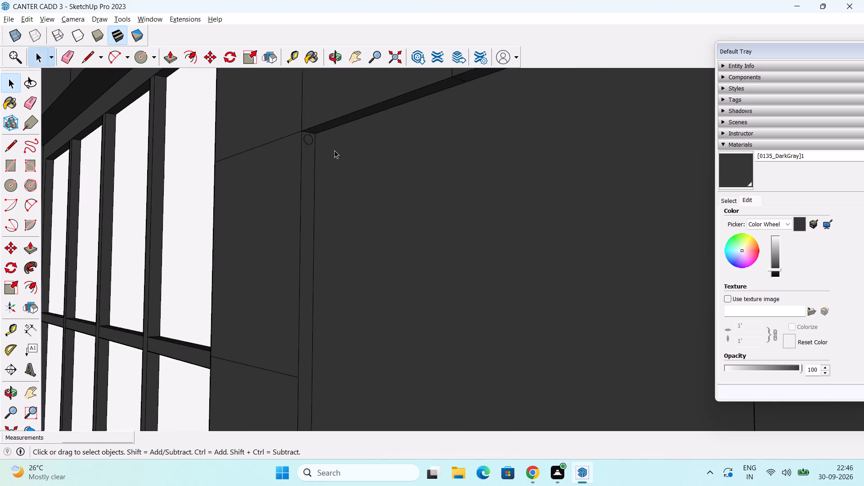
{"action": "scroll", "coordinate": [334, 150], "scroll_direction": "up", "scroll_amount": 20}
{"action": "scroll", "coordinate": [334, 150], "scroll_direction": "up", "scroll_amount": 1}
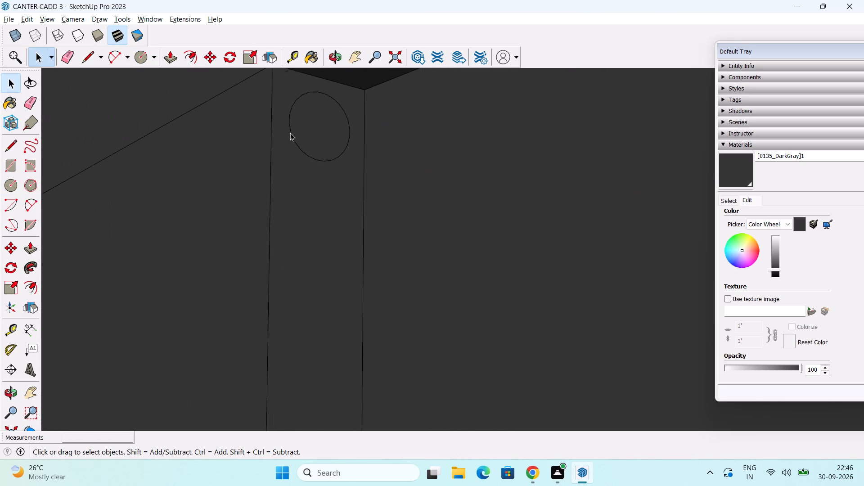
{"action": "left_click_drag", "start_coordinate": [289, 74], "coordinate": [362, 185]}
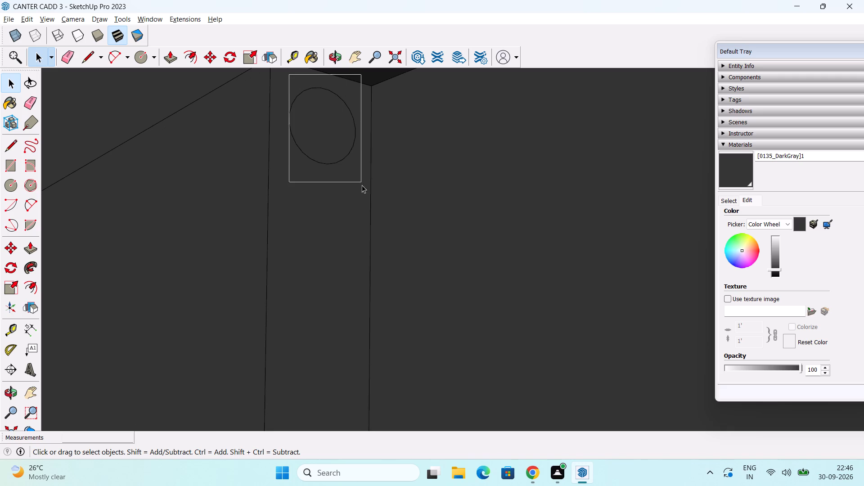
{"action": "left_click_drag", "start_coordinate": [362, 185], "coordinate": [364, 198]}
{"action": "left_click_drag", "start_coordinate": [281, 72], "coordinate": [373, 222]}
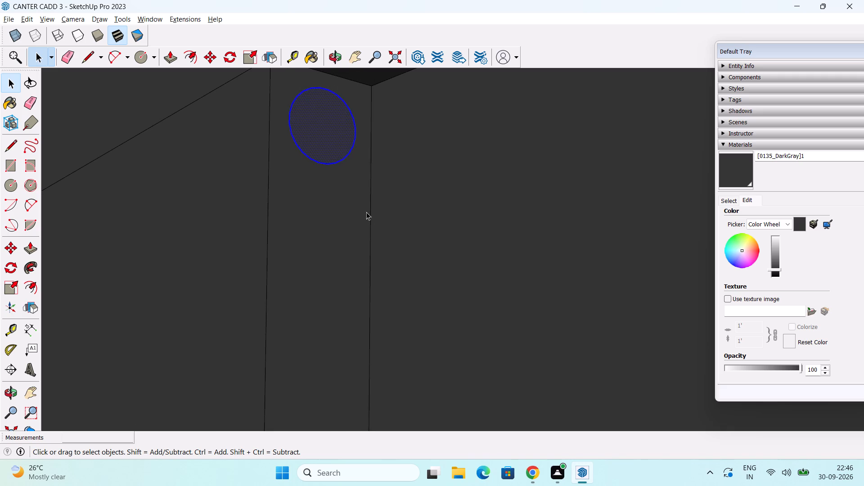
{"action": "key", "text": "m"}
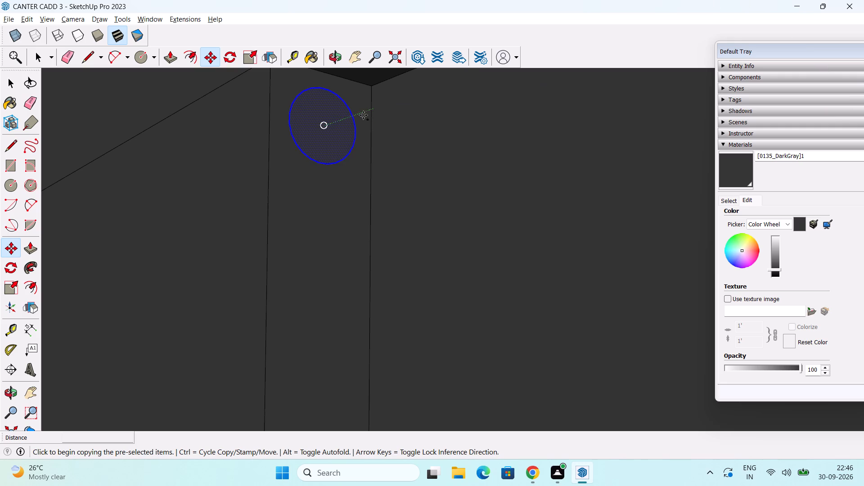
{"action": "left_click", "coordinate": [323, 127]}
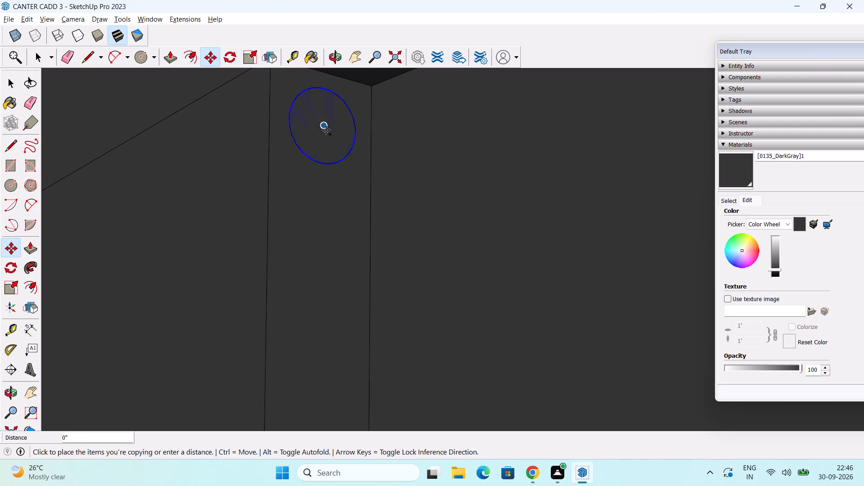
{"action": "scroll", "coordinate": [324, 244], "scroll_direction": "down", "scroll_amount": 7}
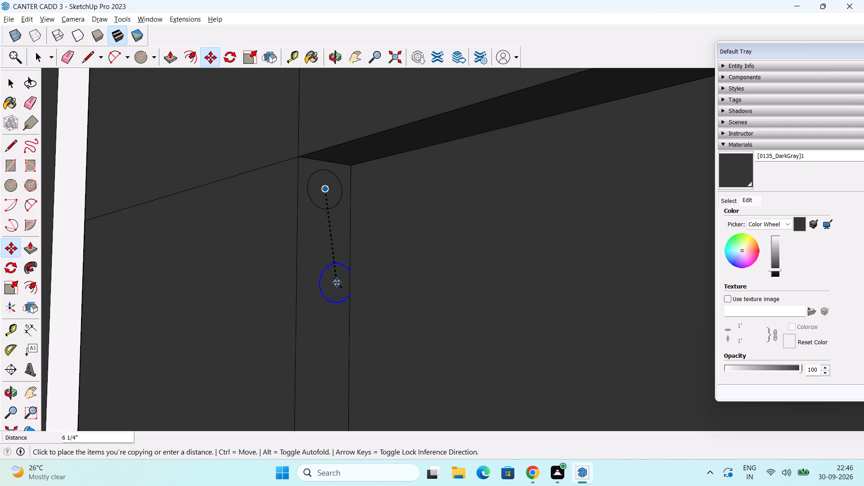
{"action": "middle_click_drag", "start_coordinate": [337, 283], "coordinate": [354, 36], "text": "shift"}
{"action": "scroll", "coordinate": [349, 197], "scroll_direction": "down", "scroll_amount": 5}
{"action": "scroll", "coordinate": [353, 304], "scroll_direction": "down", "scroll_amount": 3}
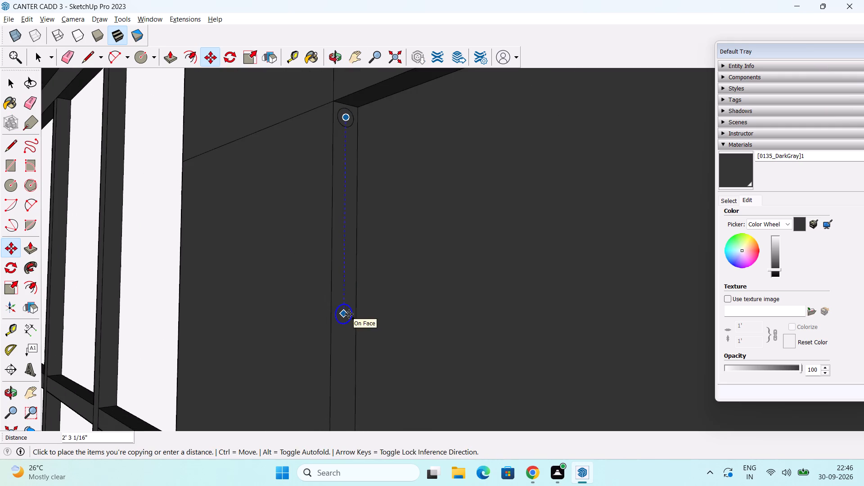
{"action": "middle_click_drag", "start_coordinate": [349, 314], "coordinate": [329, 162], "text": "shift"}
{"action": "middle_click_drag", "start_coordinate": [325, 304], "coordinate": [339, 148], "text": "shift"}
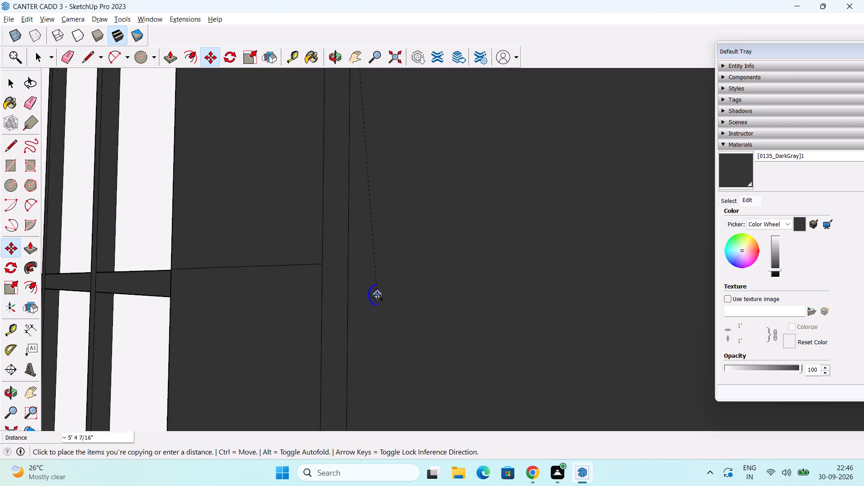
{"action": "scroll", "coordinate": [377, 297], "scroll_direction": "down", "scroll_amount": 9}
{"action": "middle_click_drag", "start_coordinate": [366, 349], "coordinate": [347, 225]}
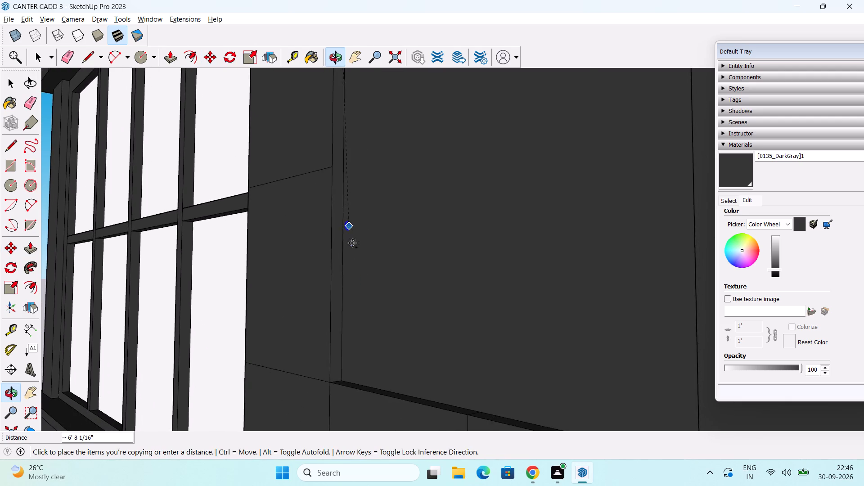
{"action": "scroll", "coordinate": [352, 268], "scroll_direction": "down", "scroll_amount": 2}
{"action": "scroll", "coordinate": [361, 330], "scroll_direction": "up", "scroll_amount": 4}
{"action": "middle_click_drag", "start_coordinate": [343, 364], "coordinate": [356, 291]}
{"action": "scroll", "coordinate": [353, 283], "scroll_direction": "up", "scroll_amount": 13}
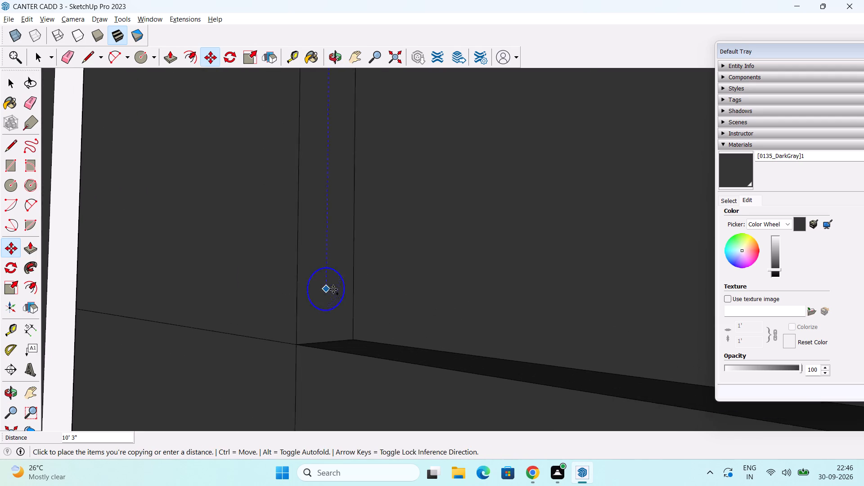
{"action": "scroll", "coordinate": [333, 289], "scroll_direction": "up", "scroll_amount": 2}
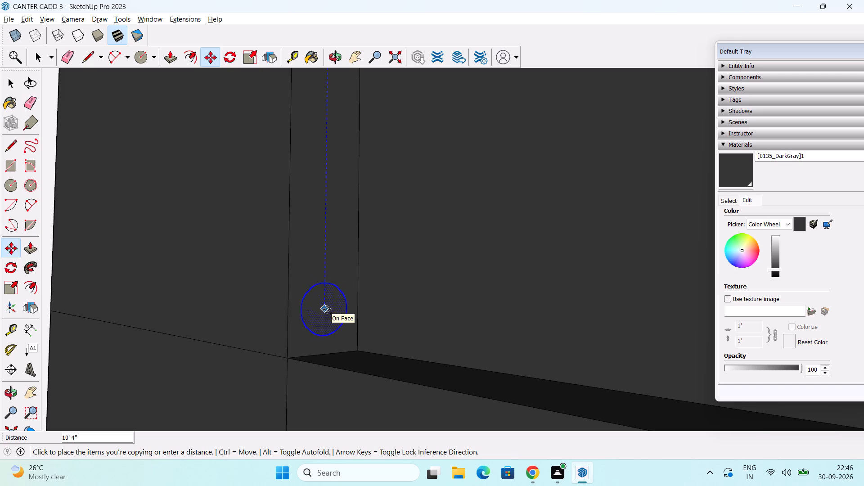
{"action": "left_click", "coordinate": [327, 310]}
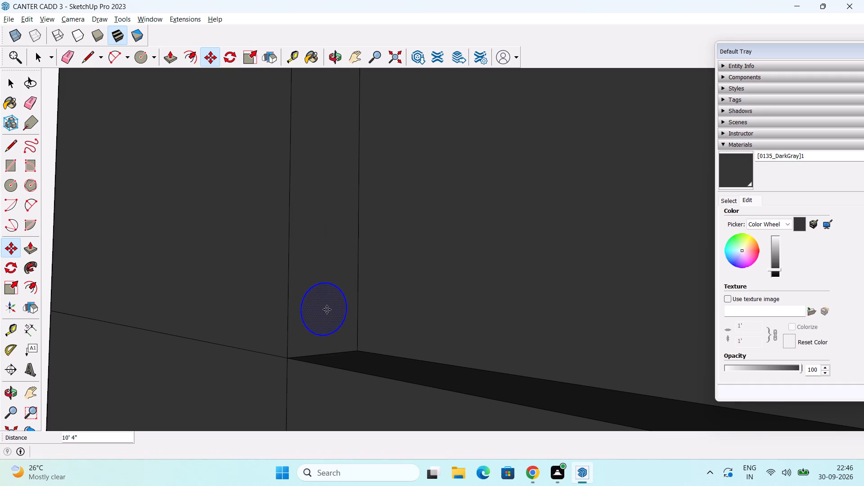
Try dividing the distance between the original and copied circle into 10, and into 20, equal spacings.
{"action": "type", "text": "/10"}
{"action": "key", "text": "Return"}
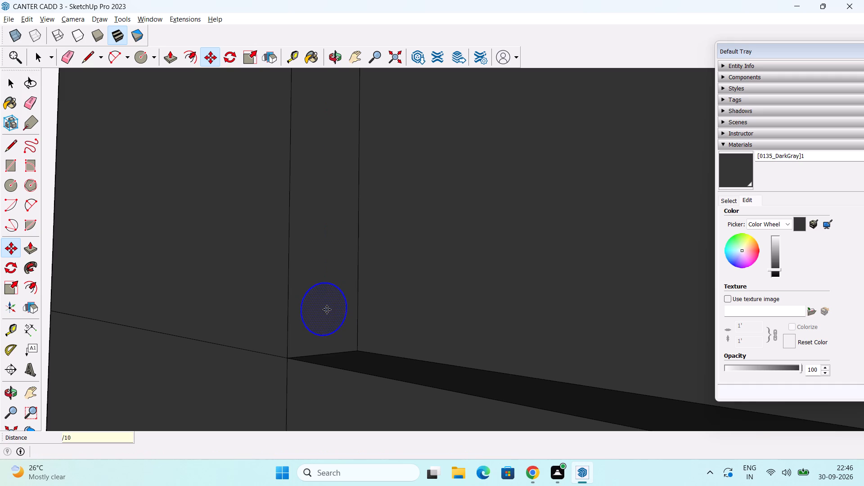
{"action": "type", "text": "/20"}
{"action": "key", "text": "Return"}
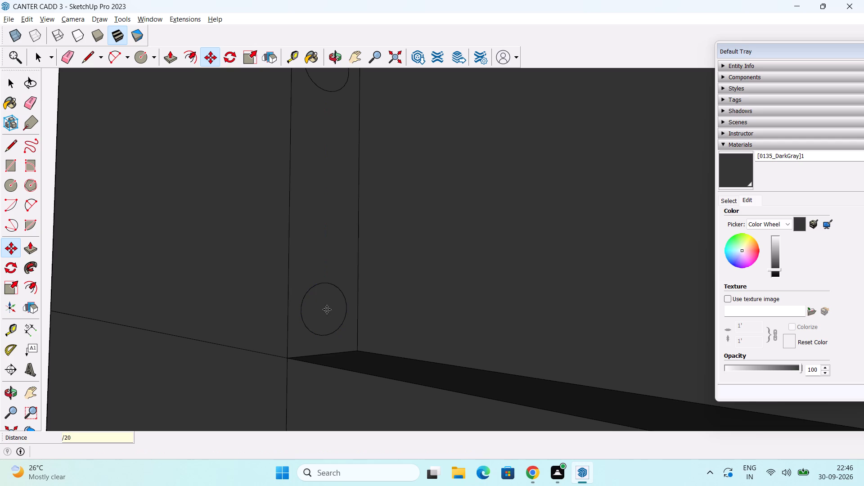
Divide the distance between the original and copied circle into 30 equal spacings to form a full column of circles.
{"action": "type", "text": "/30"}
{"action": "key", "text": "Return"}
{"action": "scroll", "coordinate": [327, 310], "scroll_direction": "down", "scroll_amount": 3}
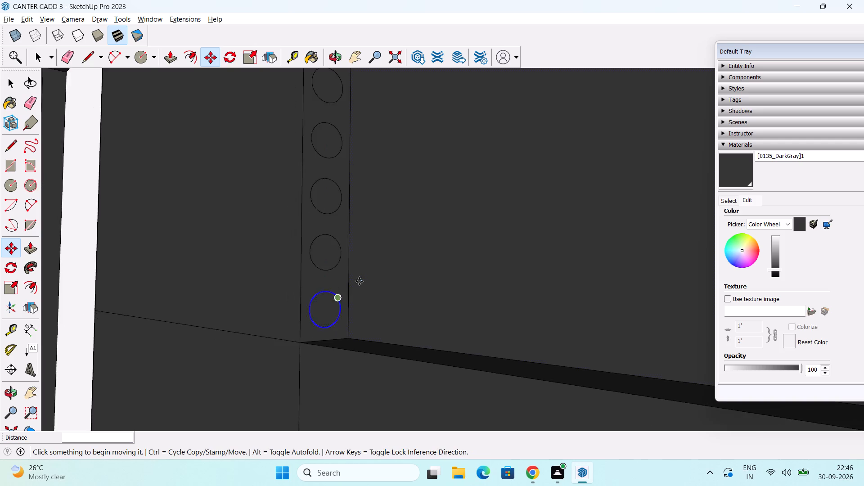
{"action": "scroll", "coordinate": [359, 281], "scroll_direction": "down", "scroll_amount": 19}
{"action": "scroll", "coordinate": [345, 301], "scroll_direction": "down", "scroll_amount": 4}
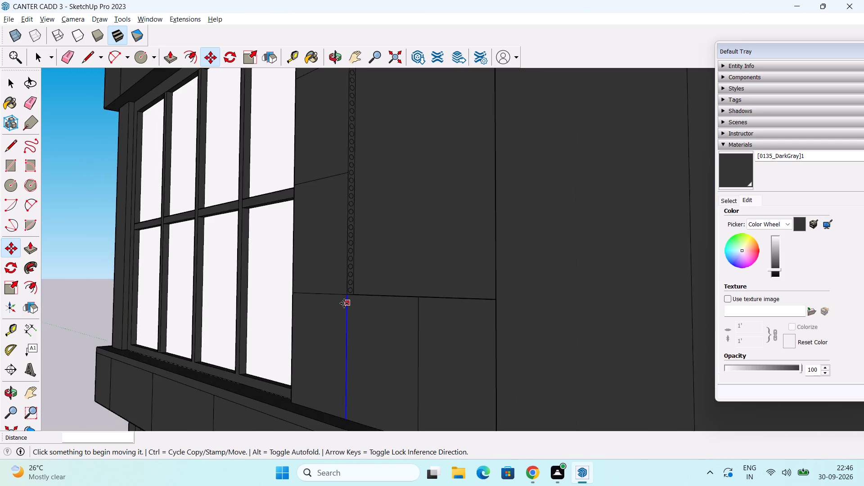
{"action": "scroll", "coordinate": [321, 331], "scroll_direction": "down", "scroll_amount": 2}
{"action": "key", "text": "space"}
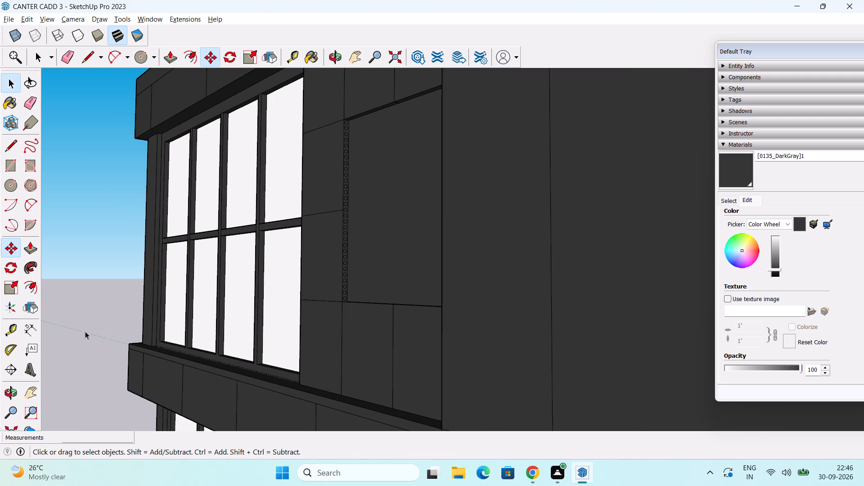
Extrude the topmost circle about 9' 5 5/16" across the recessed panel to its opposite side face, forming a horizontal rod.
{"action": "scroll", "coordinate": [450, 125], "scroll_direction": "up", "scroll_amount": 2}
{"action": "scroll", "coordinate": [346, 176], "scroll_direction": "up", "scroll_amount": 7}
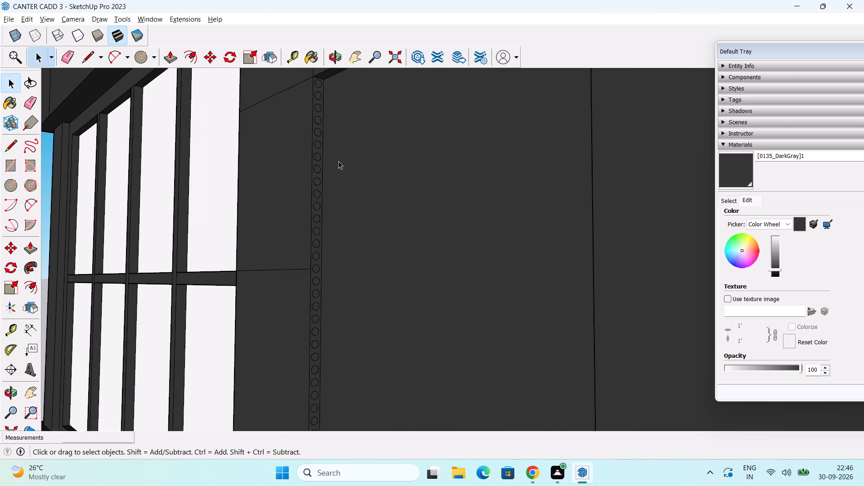
{"action": "middle_click_drag", "start_coordinate": [338, 161], "coordinate": [275, 273], "text": "shift"}
{"action": "scroll", "coordinate": [283, 244], "scroll_direction": "up", "scroll_amount": 2}
{"action": "key", "text": "p"}
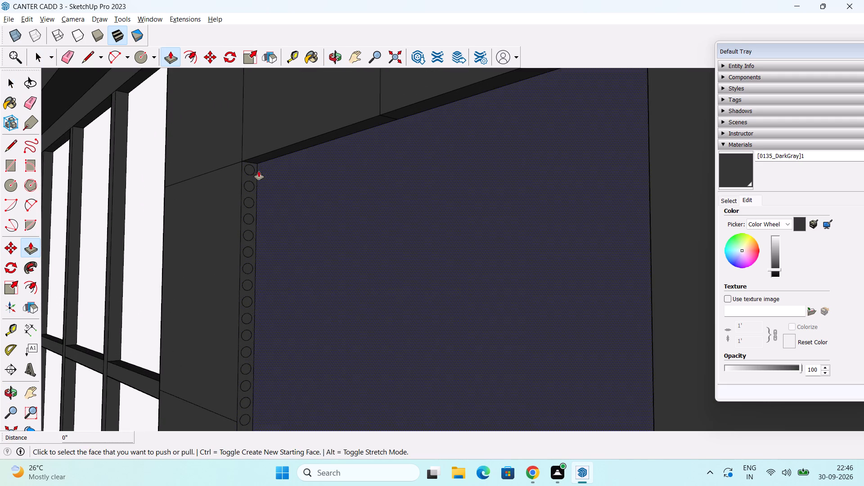
{"action": "left_click", "coordinate": [251, 173]}
{"action": "scroll", "coordinate": [420, 193], "scroll_direction": "down", "scroll_amount": 2}
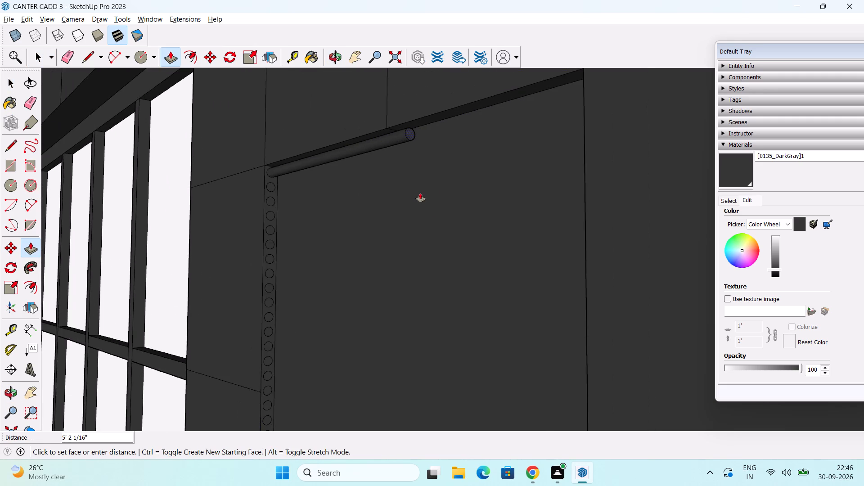
{"action": "scroll", "coordinate": [420, 193], "scroll_direction": "down", "scroll_amount": 2}
{"action": "middle_click_drag", "start_coordinate": [454, 217], "coordinate": [647, 279]}
{"action": "middle_click_drag", "start_coordinate": [611, 265], "coordinate": [468, 268]}
{"action": "middle_click_drag", "start_coordinate": [487, 256], "coordinate": [598, 243]}
{"action": "scroll", "coordinate": [579, 215], "scroll_direction": "up", "scroll_amount": 4}
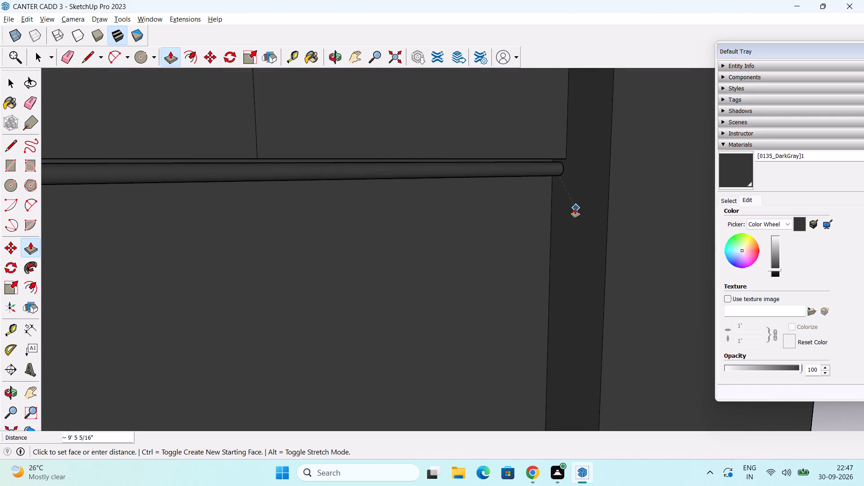
{"action": "scroll", "coordinate": [575, 208], "scroll_direction": "up", "scroll_amount": 2}
{"action": "left_click", "coordinate": [567, 195]}
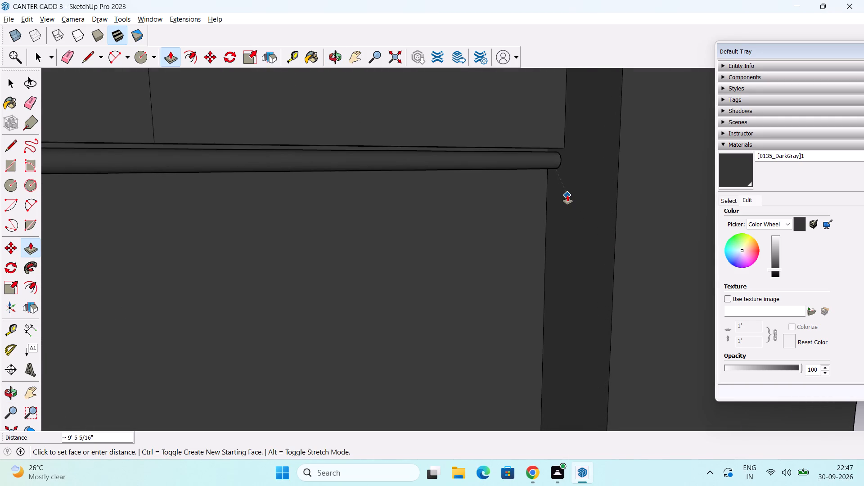
Repeat the same 9' 5 5/16" extrusion on the six circles directly below the topmost rod to form six more rods.
{"action": "scroll", "coordinate": [567, 195], "scroll_direction": "down", "scroll_amount": 3}
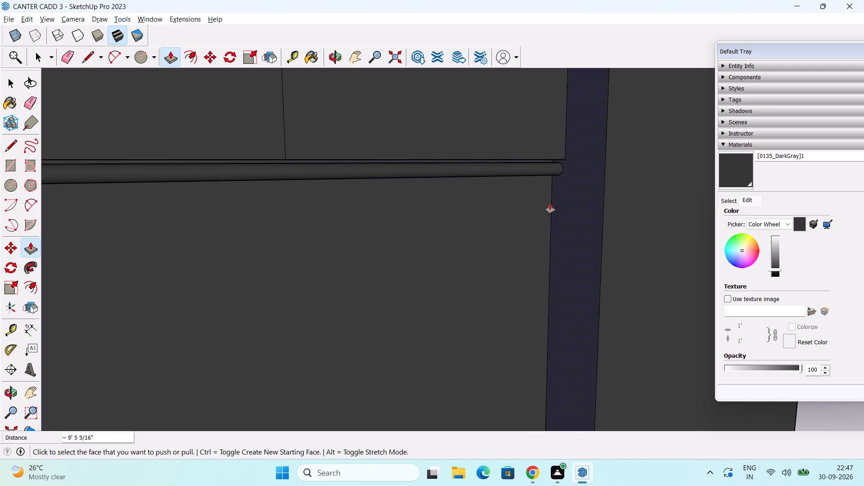
{"action": "scroll", "coordinate": [511, 224], "scroll_direction": "down", "scroll_amount": 4}
{"action": "middle_click_drag", "start_coordinate": [505, 228], "coordinate": [297, 258]}
{"action": "scroll", "coordinate": [305, 207], "scroll_direction": "up", "scroll_amount": 2}
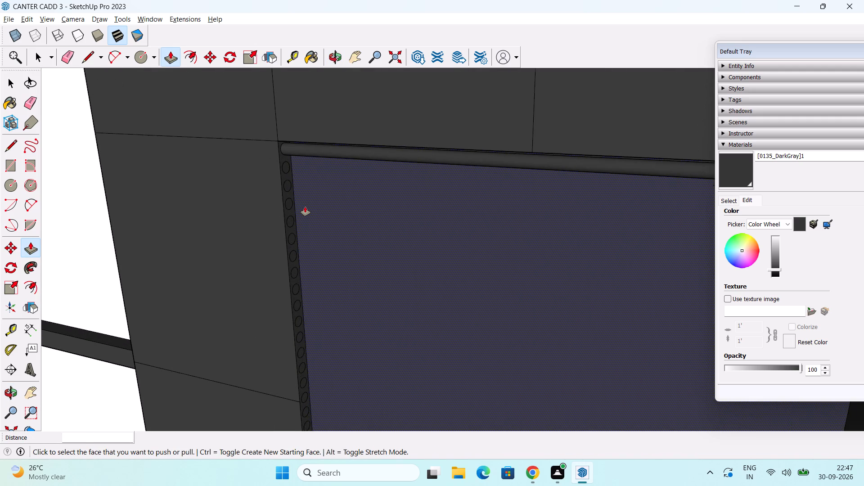
{"action": "scroll", "coordinate": [305, 207], "scroll_direction": "up", "scroll_amount": 1}
{"action": "middle_click_drag", "start_coordinate": [318, 210], "coordinate": [307, 103]}
{"action": "middle_click_drag", "start_coordinate": [312, 116], "coordinate": [316, 124]}
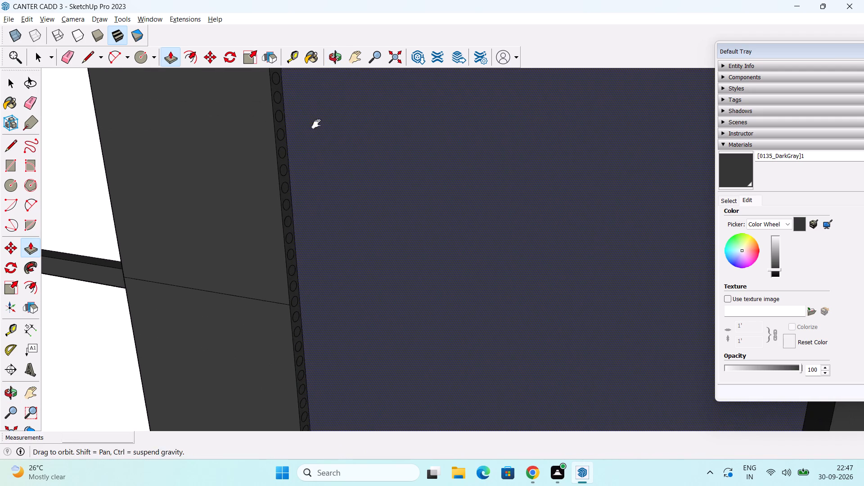
{"action": "middle_click_drag", "start_coordinate": [316, 124], "coordinate": [310, 173]}
{"action": "scroll", "coordinate": [304, 170], "scroll_direction": "up", "scroll_amount": 6}
{"action": "middle_click_drag", "start_coordinate": [281, 121], "coordinate": [278, 190], "text": "shift"}
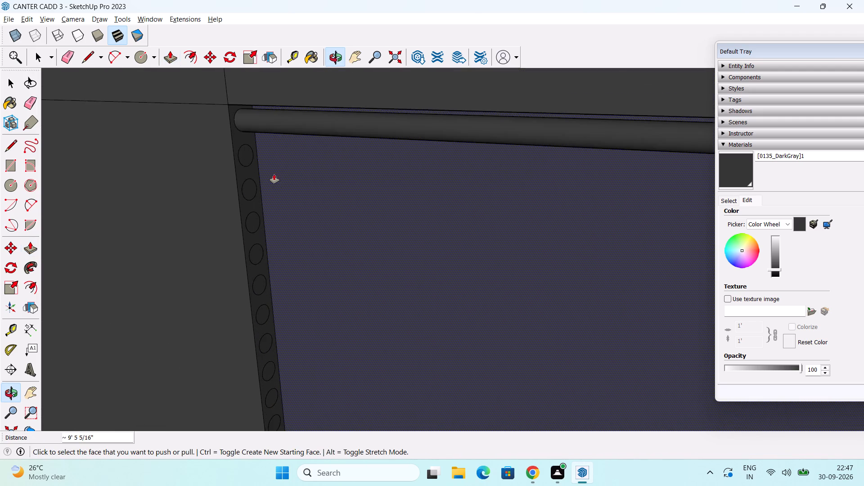
{"action": "scroll", "coordinate": [272, 170], "scroll_direction": "up", "scroll_amount": 4}
{"action": "double_click", "coordinate": [235, 151]}
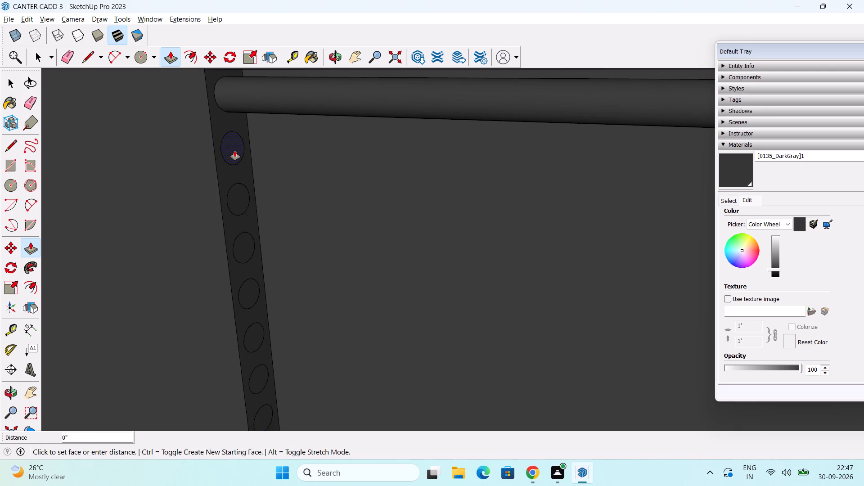
{"action": "double_click", "coordinate": [243, 201]}
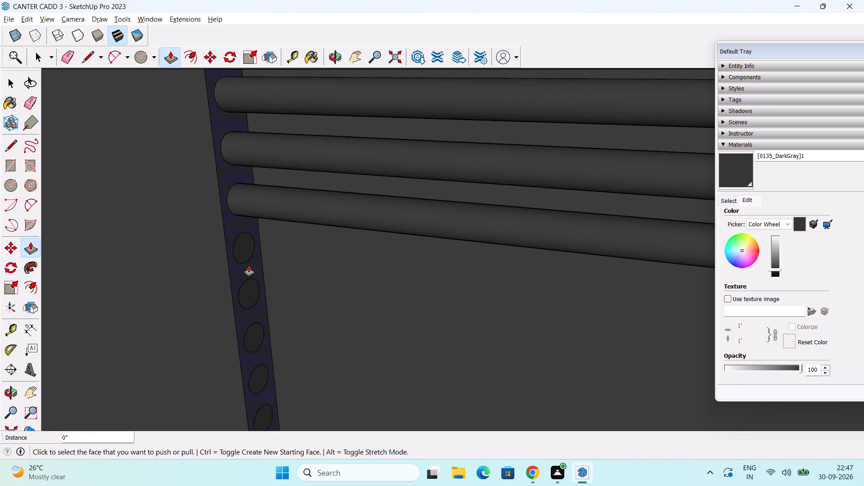
{"action": "double_click", "coordinate": [247, 252]}
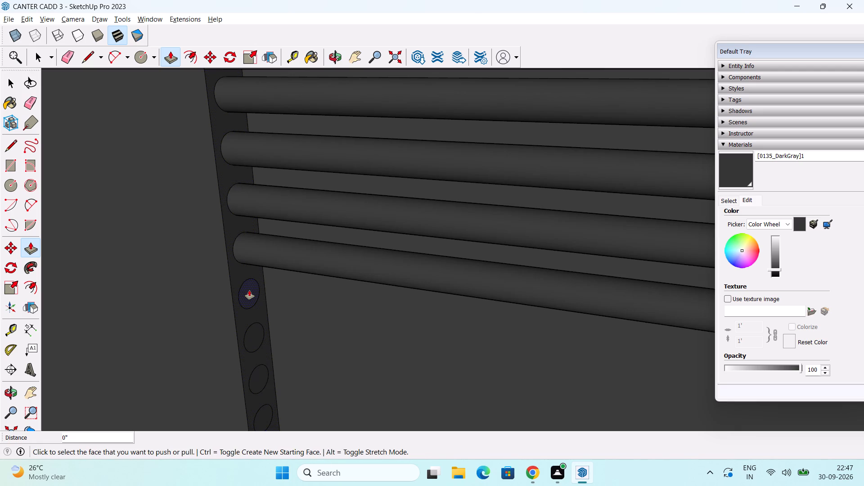
{"action": "double_click", "coordinate": [249, 290]}
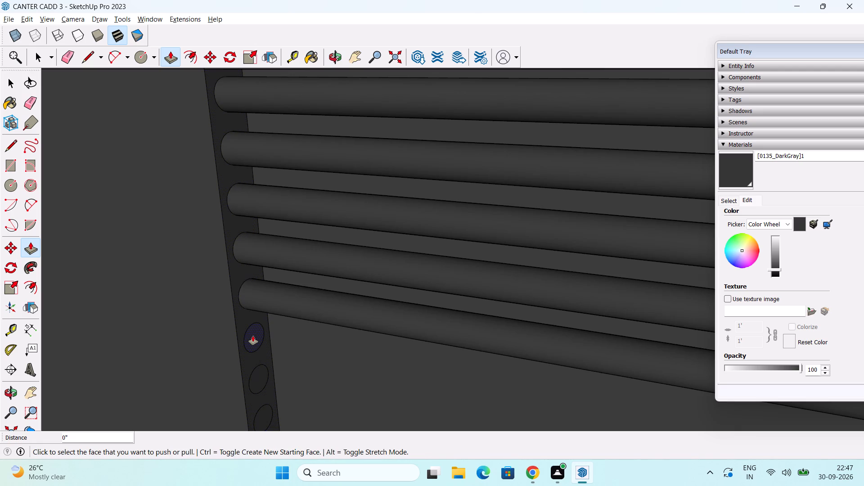
{"action": "double_click", "coordinate": [253, 336]}
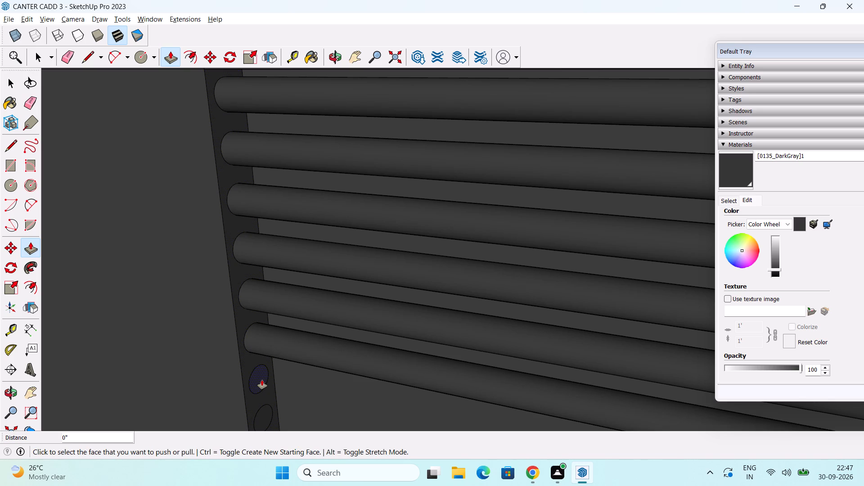
{"action": "double_click", "coordinate": [262, 380]}
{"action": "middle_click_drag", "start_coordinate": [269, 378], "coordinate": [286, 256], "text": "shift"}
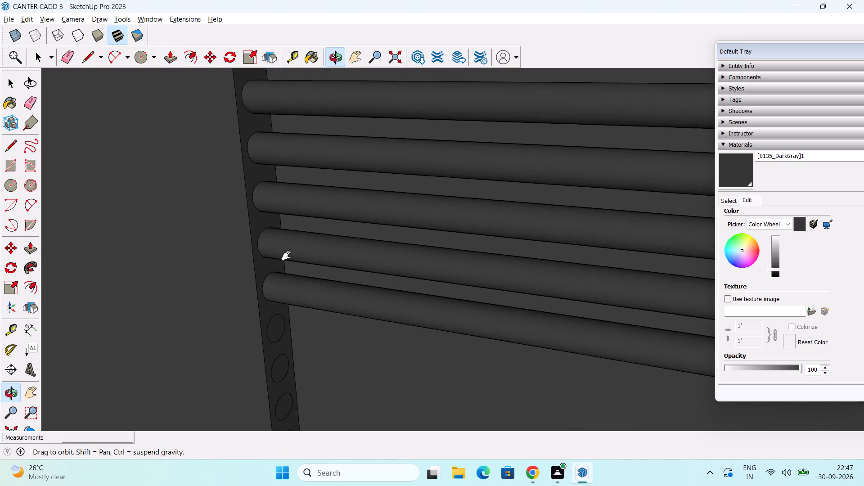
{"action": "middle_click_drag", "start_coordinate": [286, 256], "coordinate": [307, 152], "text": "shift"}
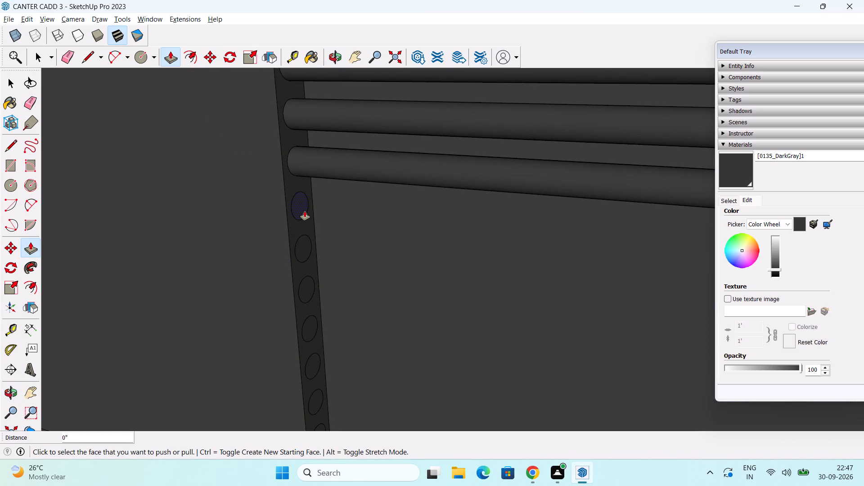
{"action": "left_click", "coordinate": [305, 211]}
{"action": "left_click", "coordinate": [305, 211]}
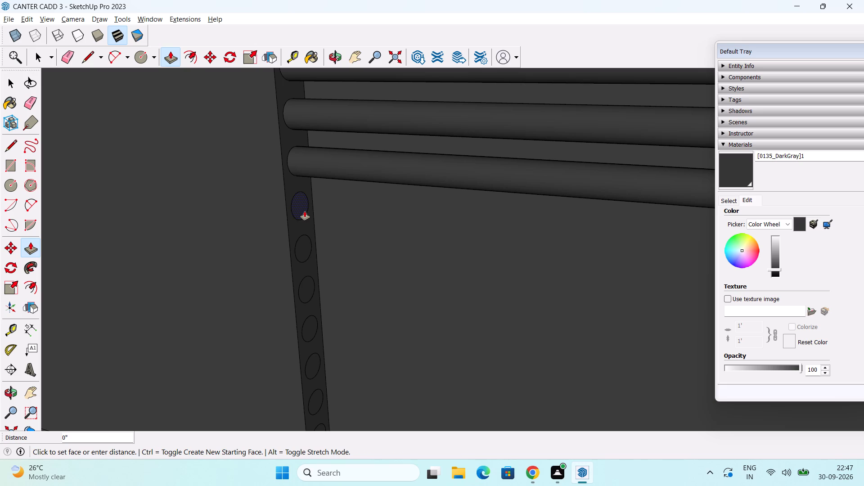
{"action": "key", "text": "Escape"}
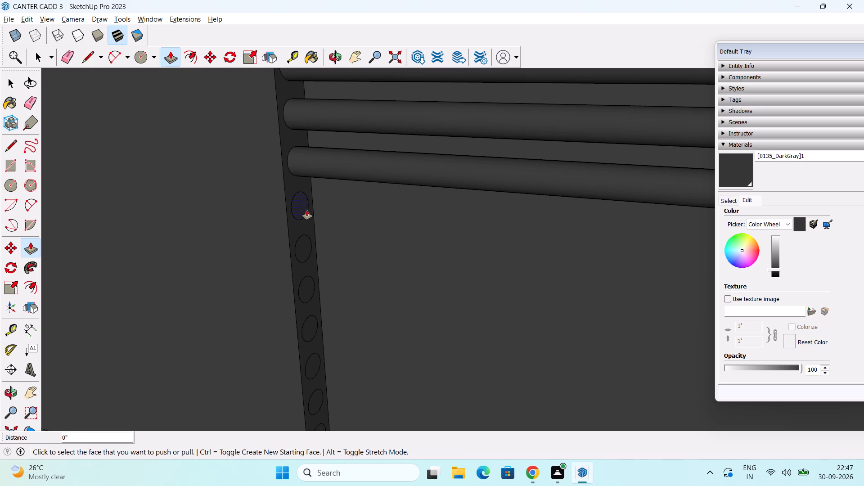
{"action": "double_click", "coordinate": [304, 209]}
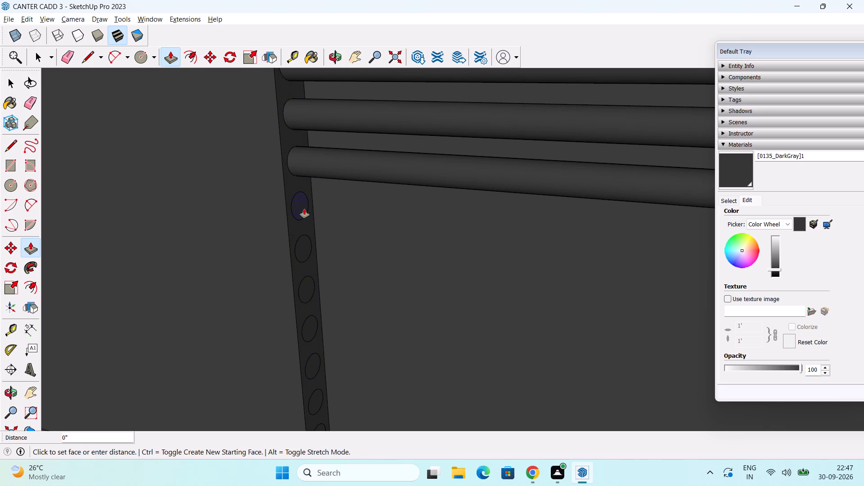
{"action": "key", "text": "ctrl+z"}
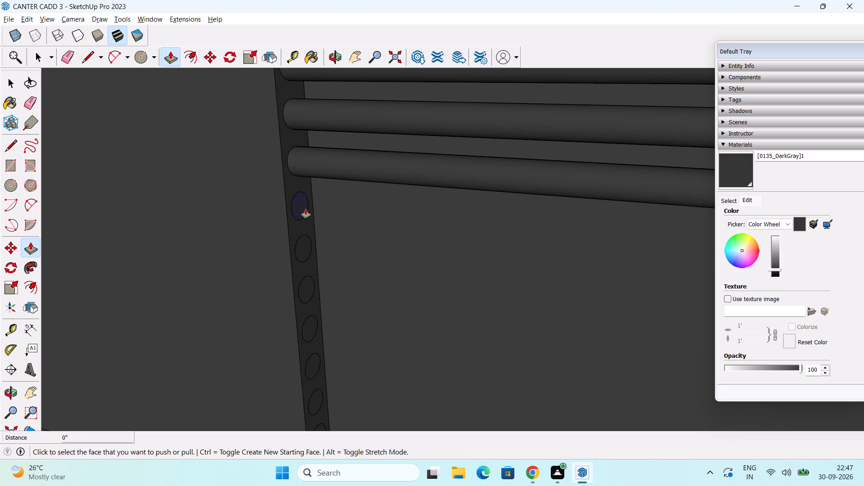
Extrude the eighth circle from the top about 9' 5 5/16" across the recess to its opposite side face.
{"action": "left_click", "coordinate": [306, 209]}
{"action": "scroll", "coordinate": [485, 239], "scroll_direction": "down", "scroll_amount": 8}
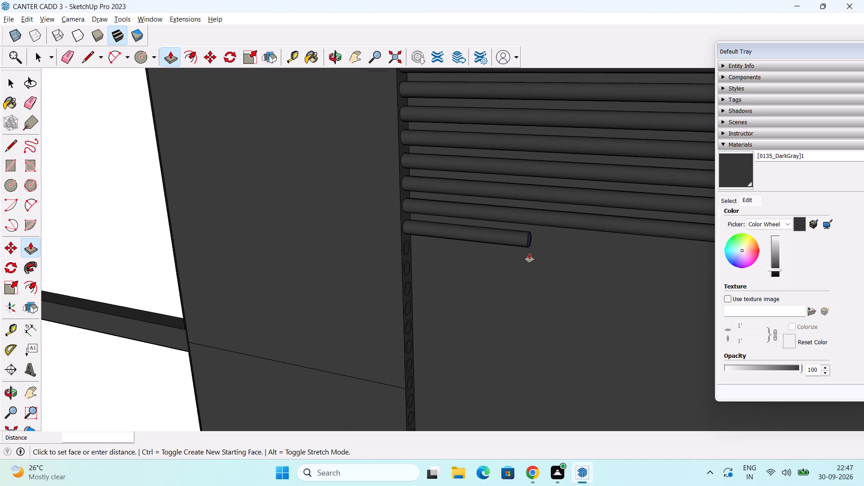
{"action": "middle_click_drag", "start_coordinate": [550, 259], "coordinate": [341, 234]}
{"action": "scroll", "coordinate": [369, 224], "scroll_direction": "down", "scroll_amount": 11}
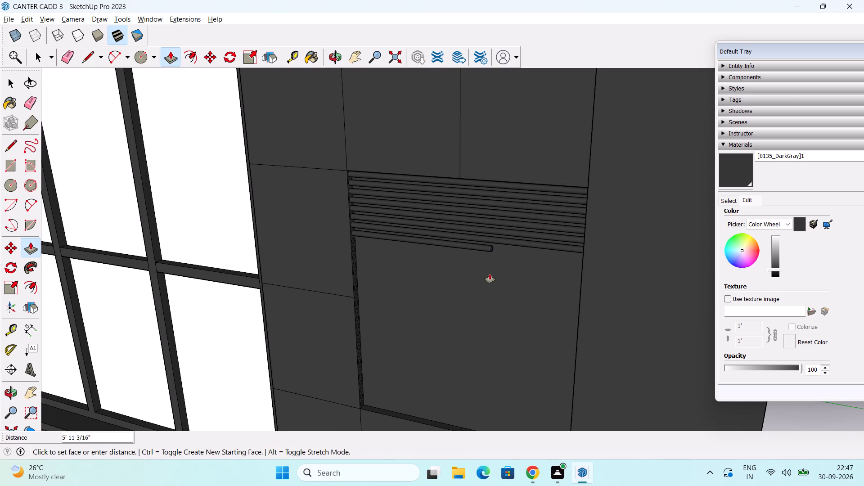
{"action": "middle_click_drag", "start_coordinate": [496, 272], "coordinate": [607, 278]}
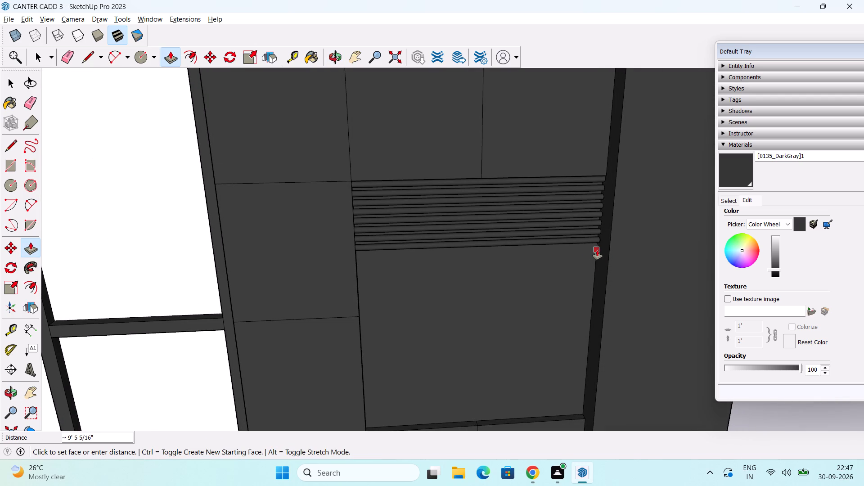
{"action": "left_click", "coordinate": [597, 250]}
Repeat the same extrusion on the eight circles below the eighth rod, forming rods nine to sixteen.
{"action": "middle_click_drag", "start_coordinate": [580, 294], "coordinate": [384, 270]}
{"action": "scroll", "coordinate": [405, 261], "scroll_direction": "up", "scroll_amount": 1}
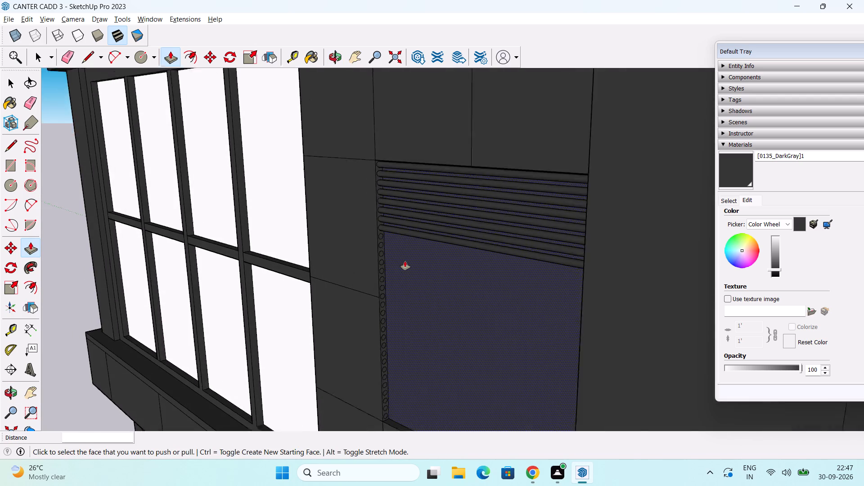
{"action": "scroll", "coordinate": [405, 261], "scroll_direction": "up", "scroll_amount": 8}
{"action": "middle_click_drag", "start_coordinate": [383, 238], "coordinate": [378, 148]}
{"action": "scroll", "coordinate": [388, 162], "scroll_direction": "up", "scroll_amount": 3}
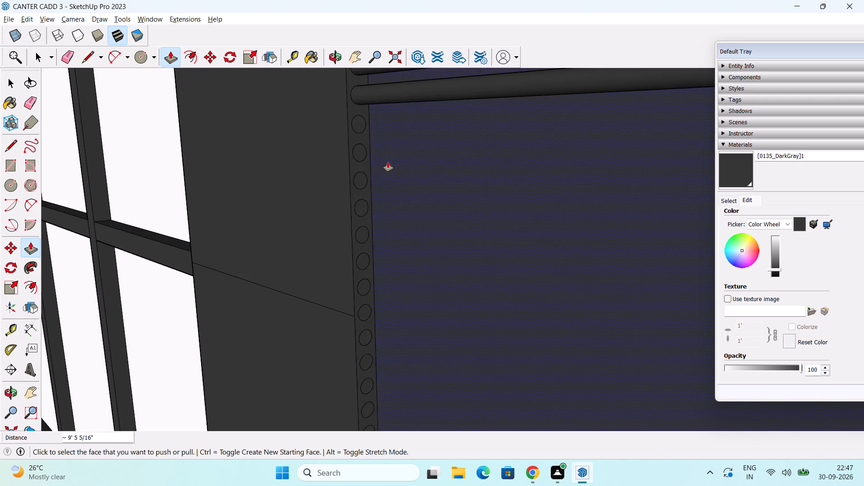
{"action": "scroll", "coordinate": [379, 139], "scroll_direction": "up", "scroll_amount": 2}
{"action": "double_click", "coordinate": [360, 124]}
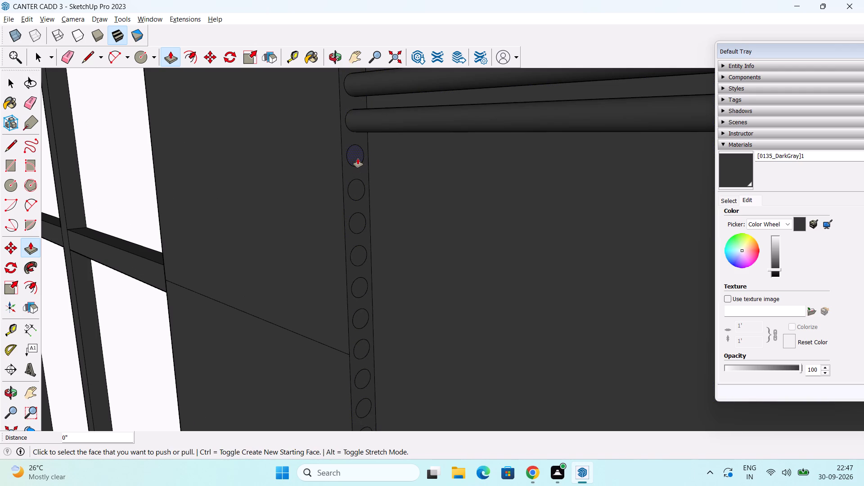
{"action": "double_click", "coordinate": [358, 158]}
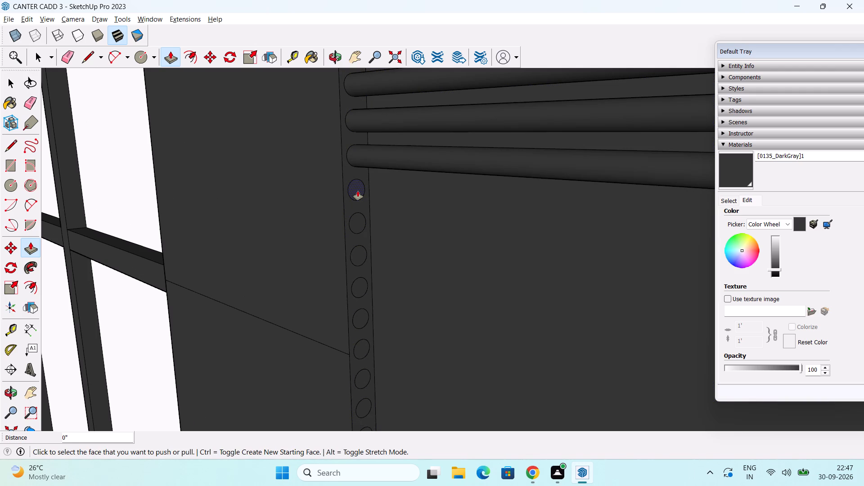
{"action": "double_click", "coordinate": [358, 191]}
{"action": "double_click", "coordinate": [358, 223]}
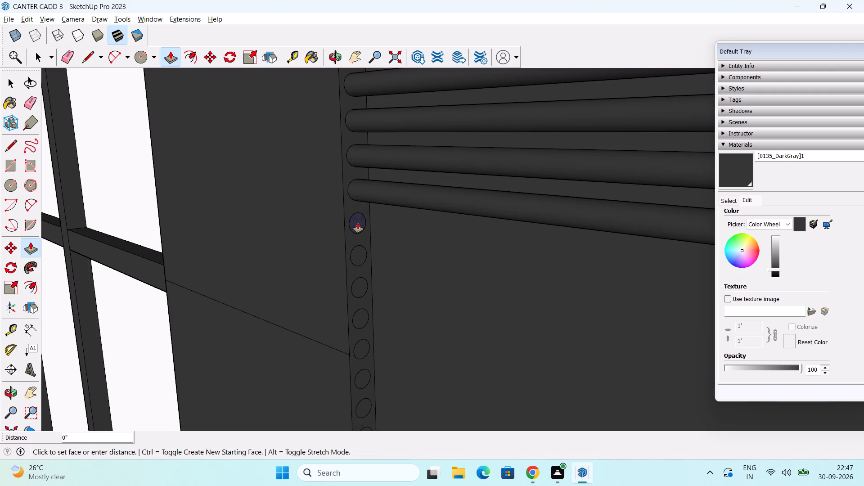
{"action": "double_click", "coordinate": [362, 259]}
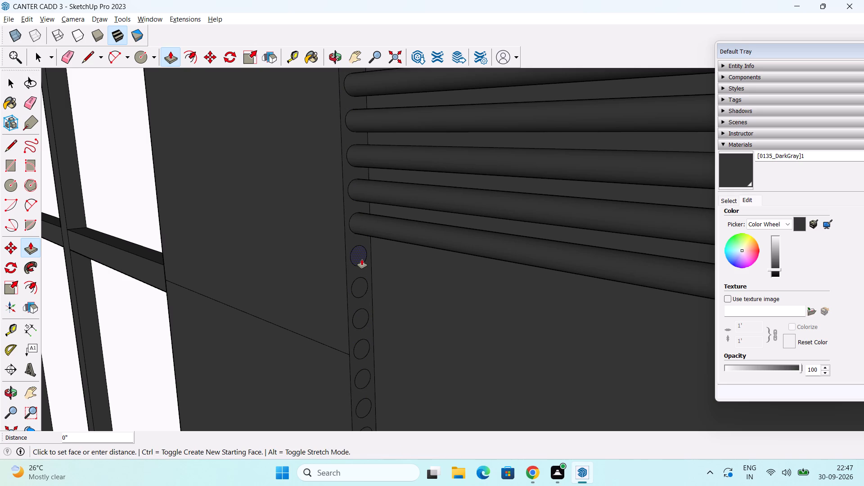
{"action": "double_click", "coordinate": [360, 289]}
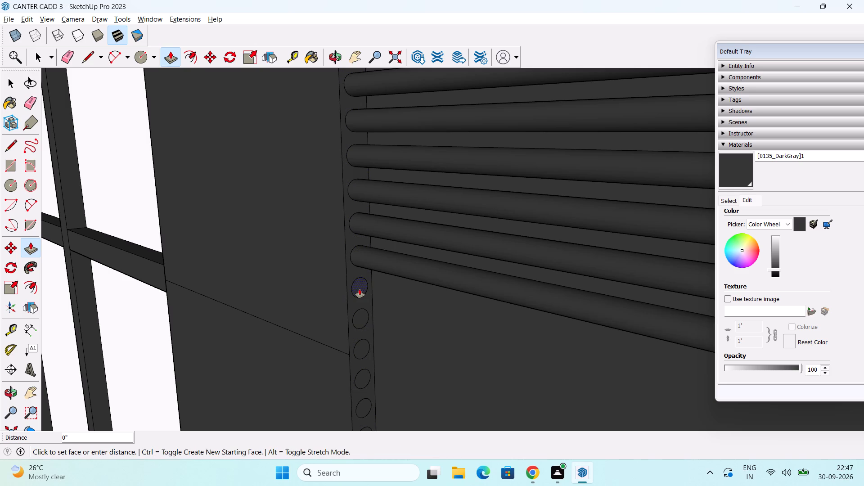
{"action": "double_click", "coordinate": [364, 322]}
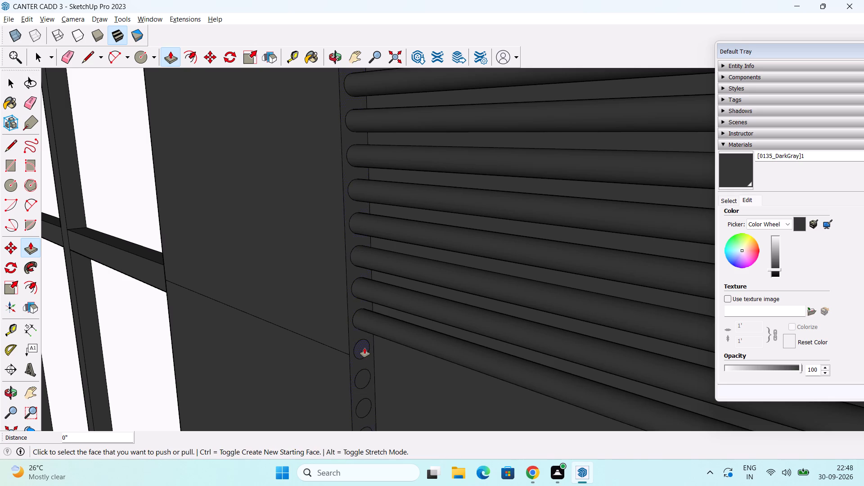
{"action": "double_click", "coordinate": [365, 350]}
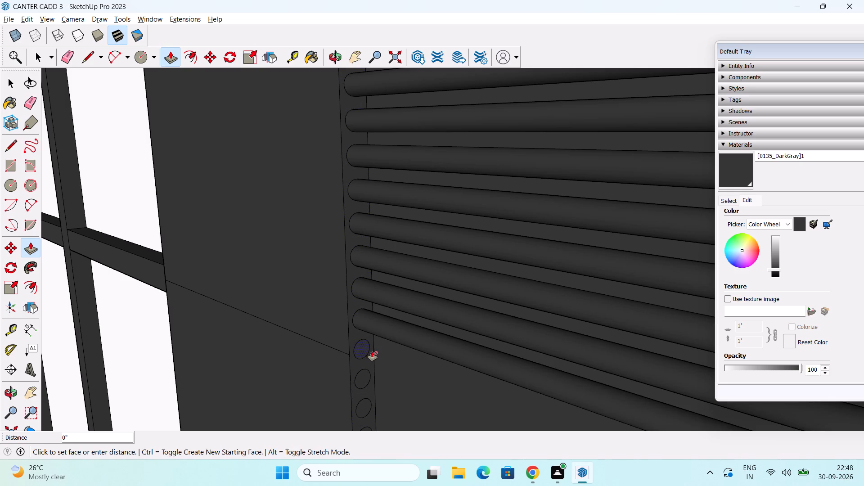
Repeat the same extrusion on the five circles below the sixteenth rod, continuing down the recess's side face.
{"action": "middle_click_drag", "start_coordinate": [375, 349], "coordinate": [390, 187]}
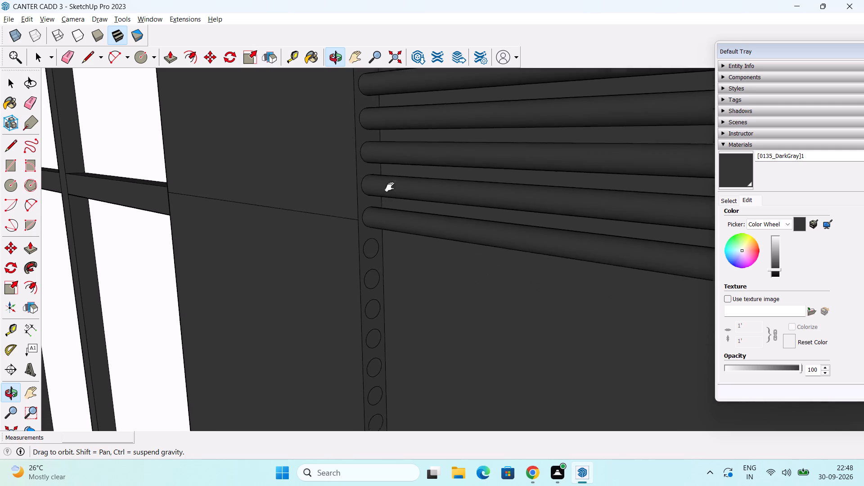
{"action": "middle_click_drag", "start_coordinate": [390, 187], "coordinate": [396, 114]}
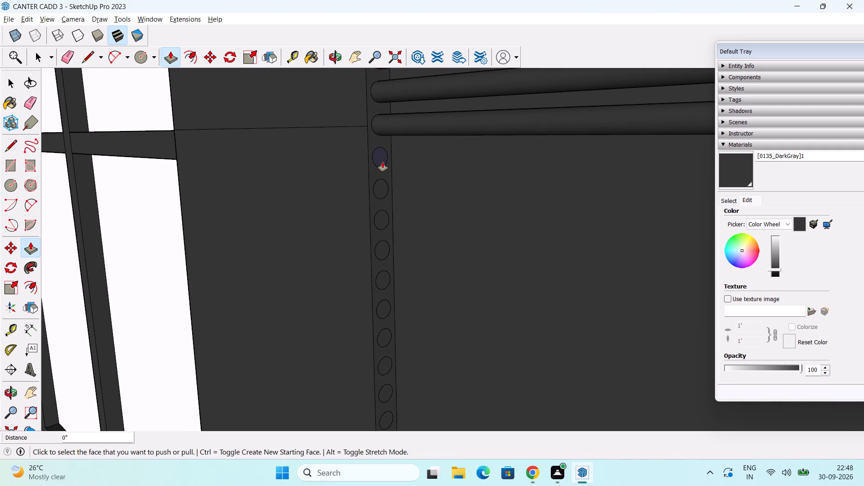
{"action": "double_click", "coordinate": [382, 162]}
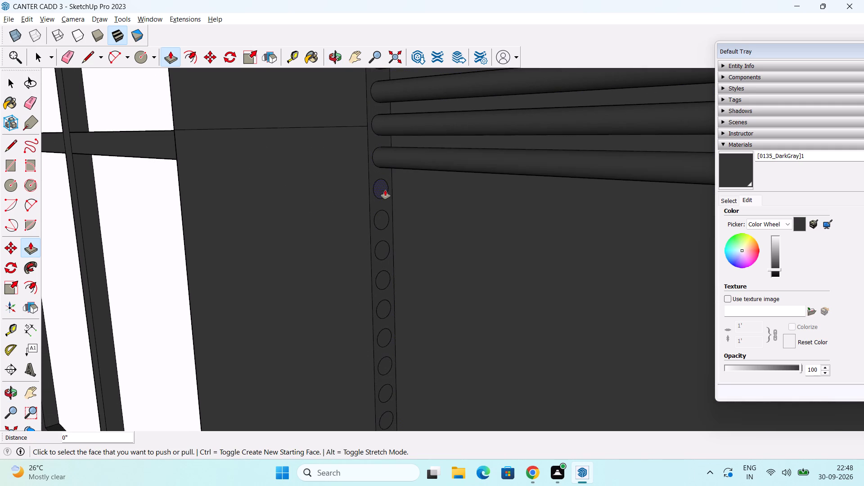
{"action": "double_click", "coordinate": [385, 191]}
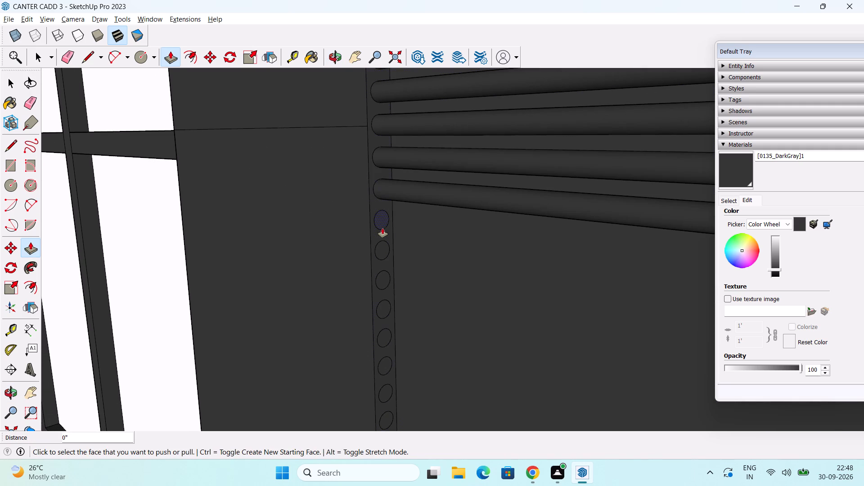
{"action": "double_click", "coordinate": [382, 225]}
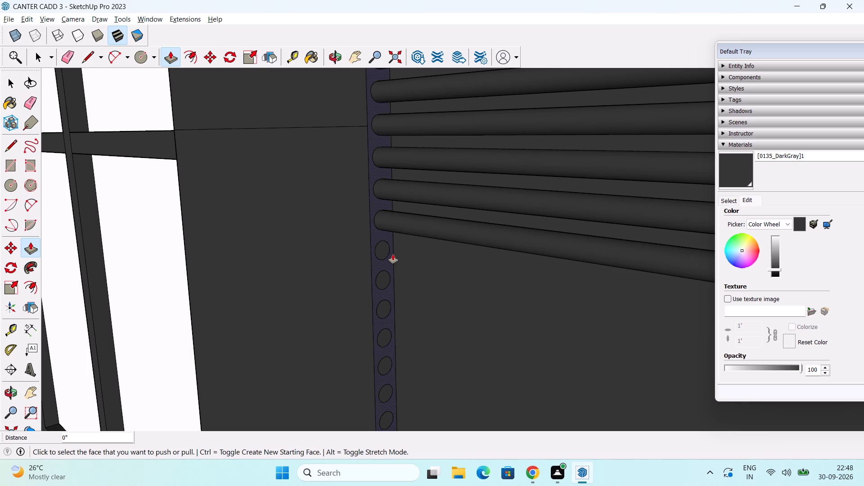
{"action": "double_click", "coordinate": [382, 252]}
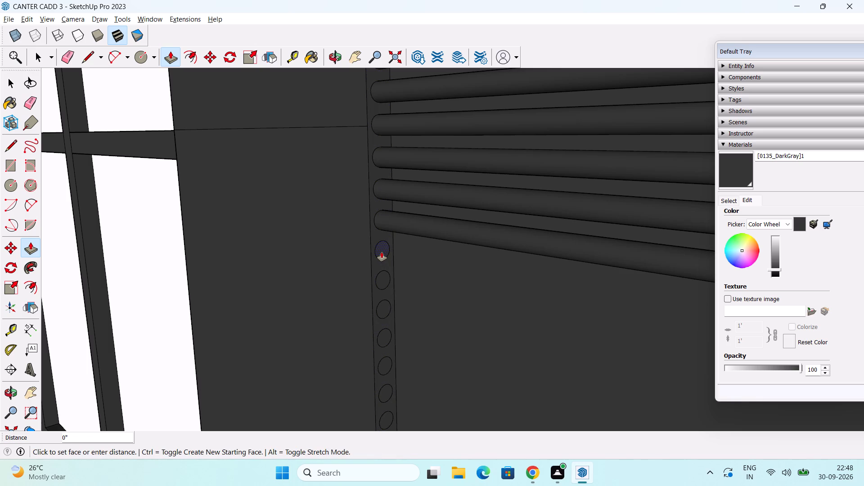
{"action": "double_click", "coordinate": [384, 282]}
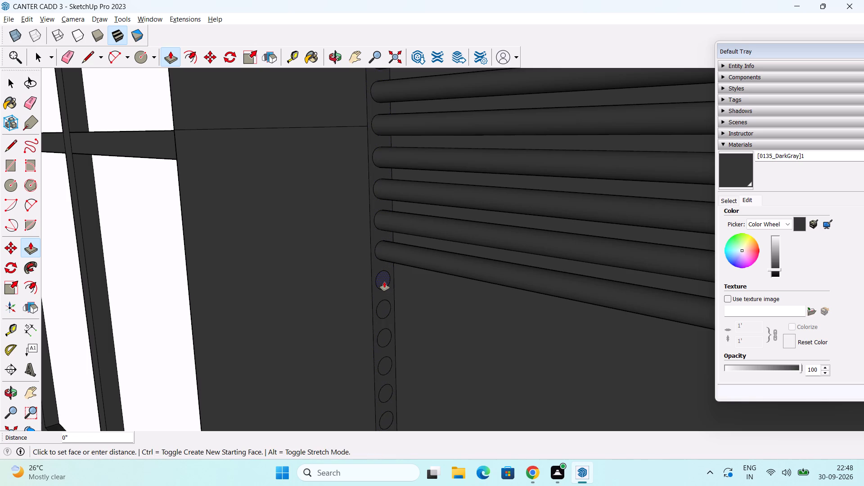
{"action": "middle_click_drag", "start_coordinate": [398, 314], "coordinate": [416, 154]}
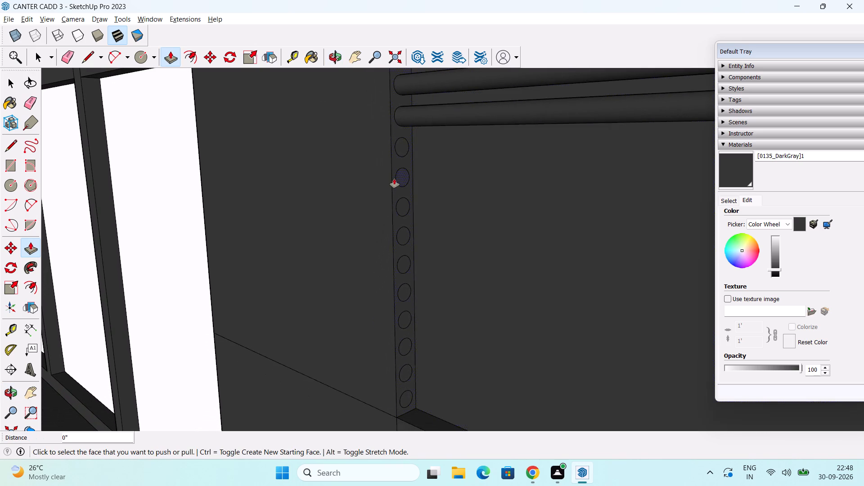
Repeat the same extrusion on the ten remaining circles, forming rods down to the bottom of the recess.
{"action": "double_click", "coordinate": [404, 149]}
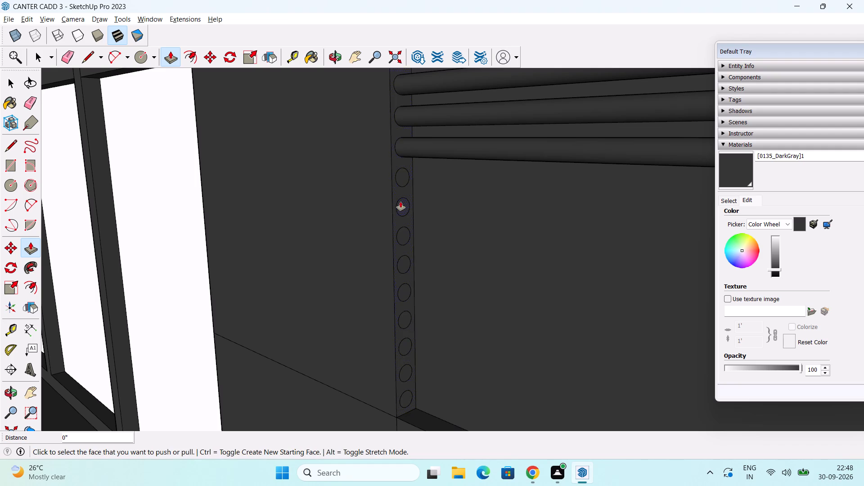
{"action": "double_click", "coordinate": [403, 180]}
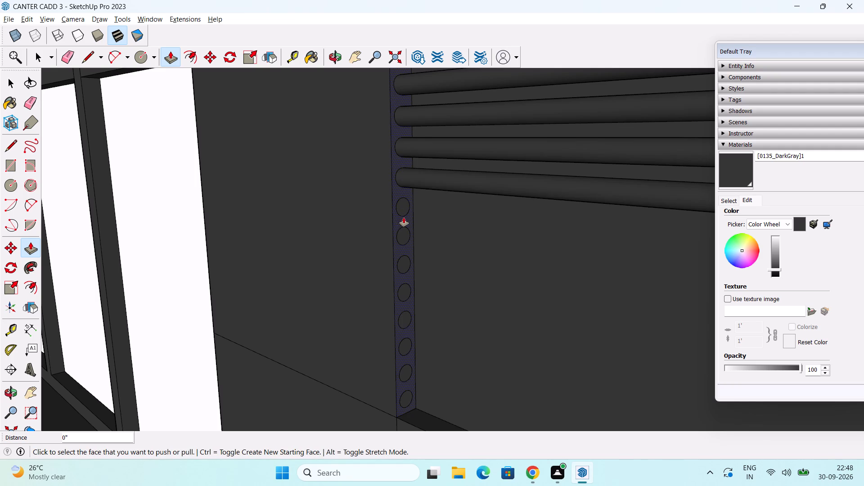
{"action": "double_click", "coordinate": [403, 208]}
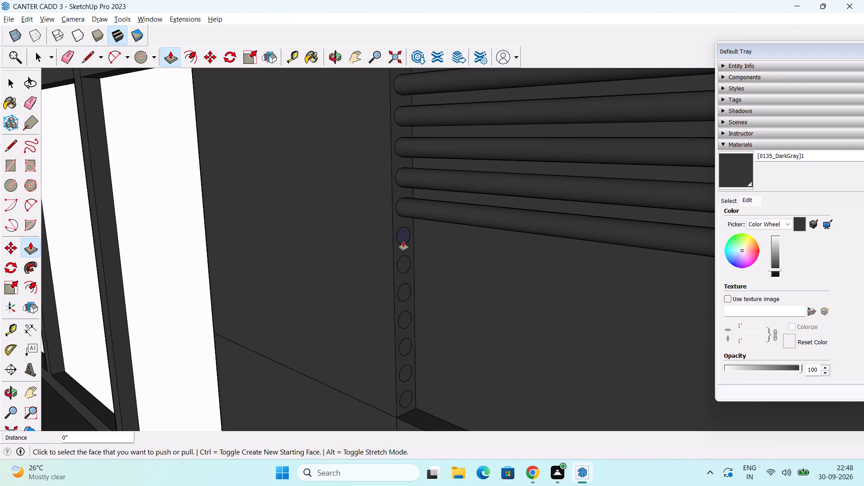
{"action": "double_click", "coordinate": [403, 241]}
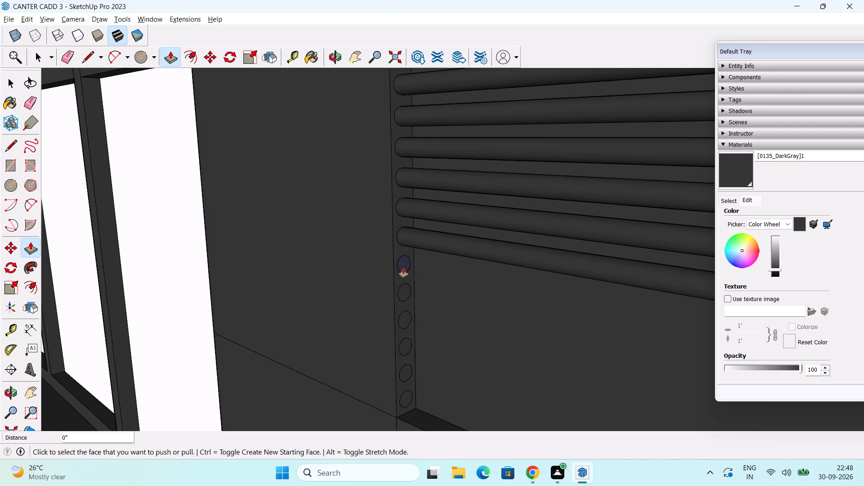
{"action": "double_click", "coordinate": [403, 268]}
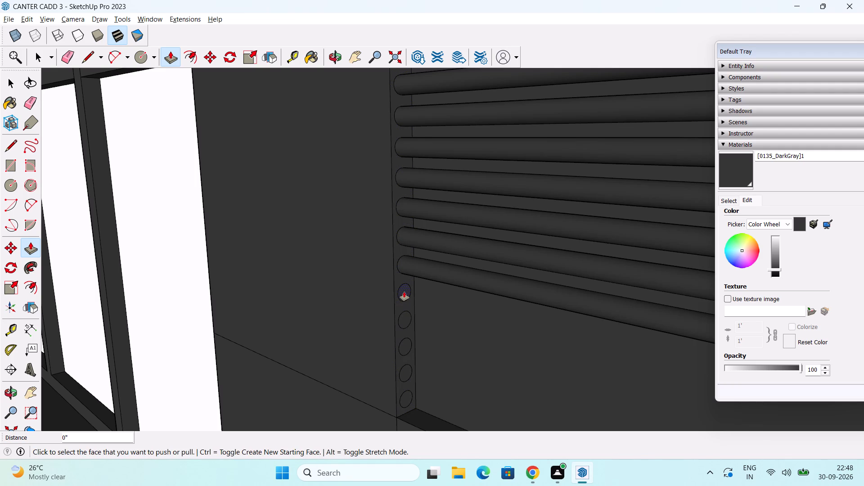
{"action": "double_click", "coordinate": [404, 292]}
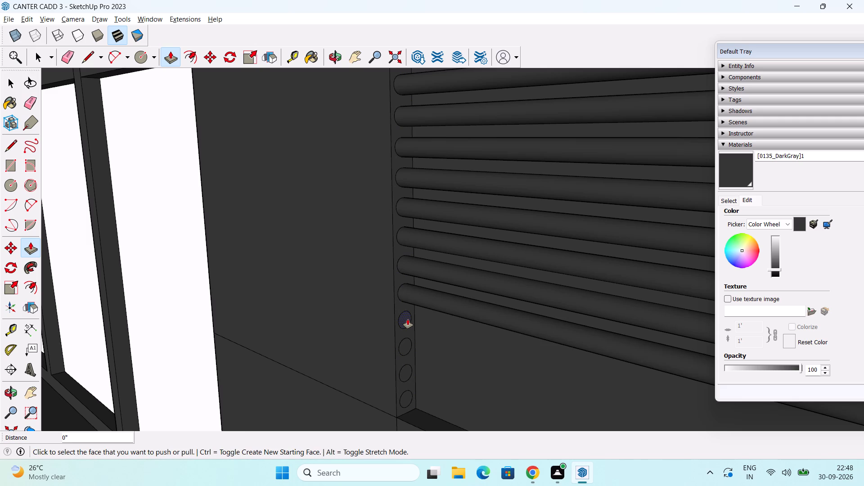
{"action": "double_click", "coordinate": [408, 319]}
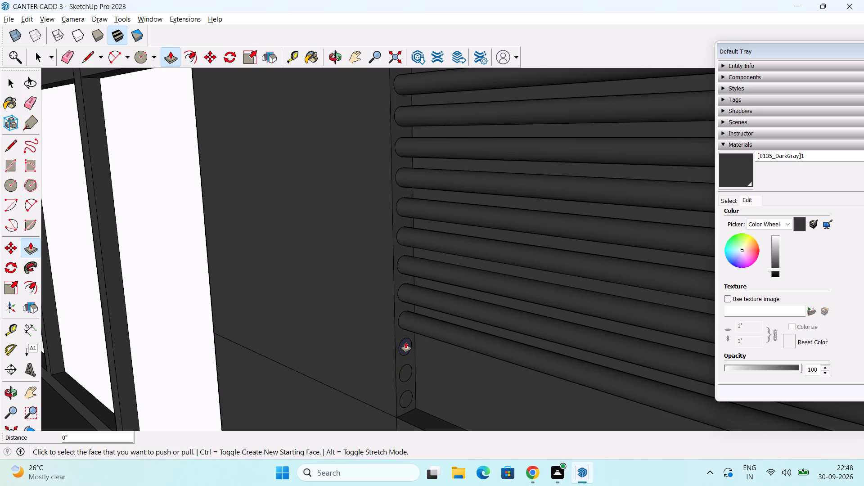
{"action": "double_click", "coordinate": [406, 347]}
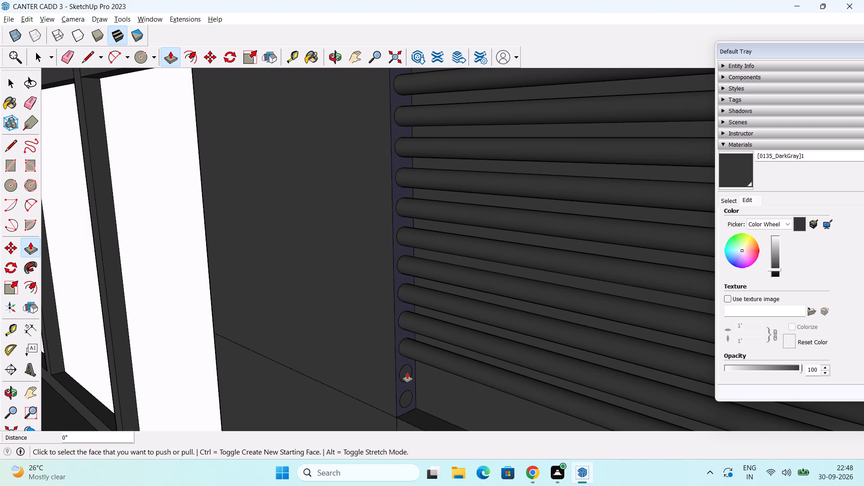
{"action": "double_click", "coordinate": [407, 373]}
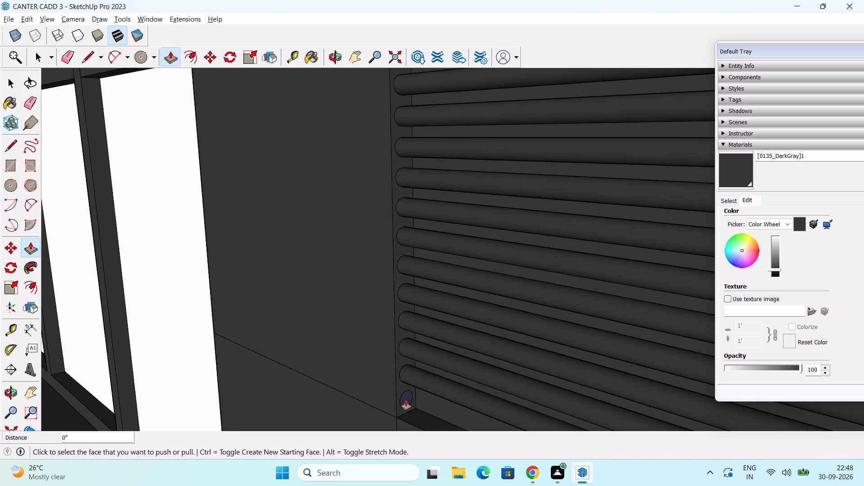
{"action": "double_click", "coordinate": [406, 400]}
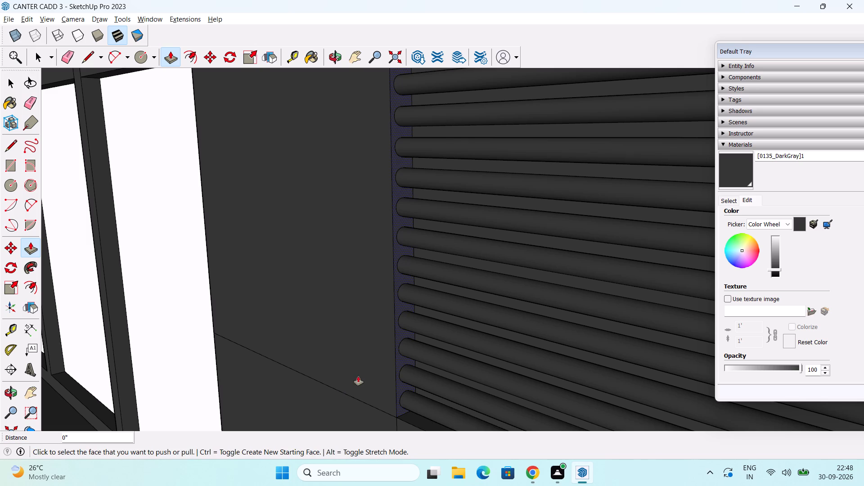
{"action": "key", "text": "space"}
Examine the rod-filled recess and the building's front and side facades from several outside angles.
{"action": "scroll", "coordinate": [363, 342], "scroll_direction": "down", "scroll_amount": 18}
{"action": "middle_click_drag", "start_coordinate": [384, 321], "coordinate": [523, 353]}
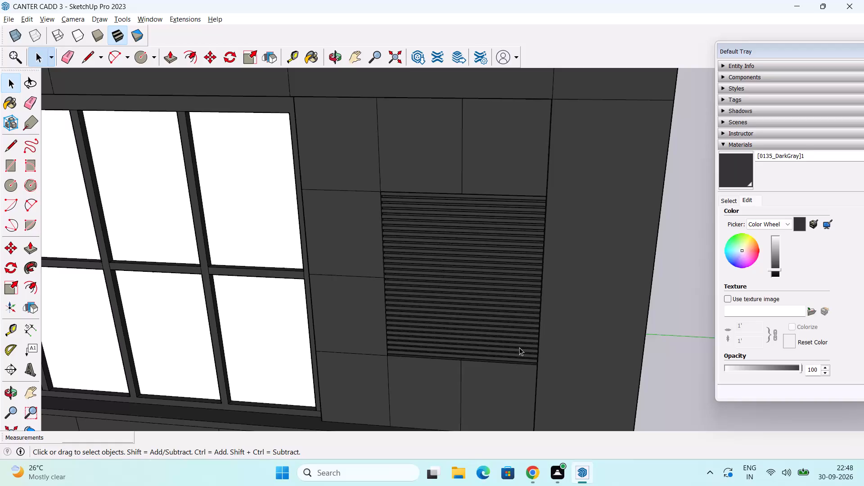
{"action": "scroll", "coordinate": [503, 308], "scroll_direction": "down", "scroll_amount": 8}
{"action": "middle_click_drag", "start_coordinate": [364, 291], "coordinate": [465, 256]}
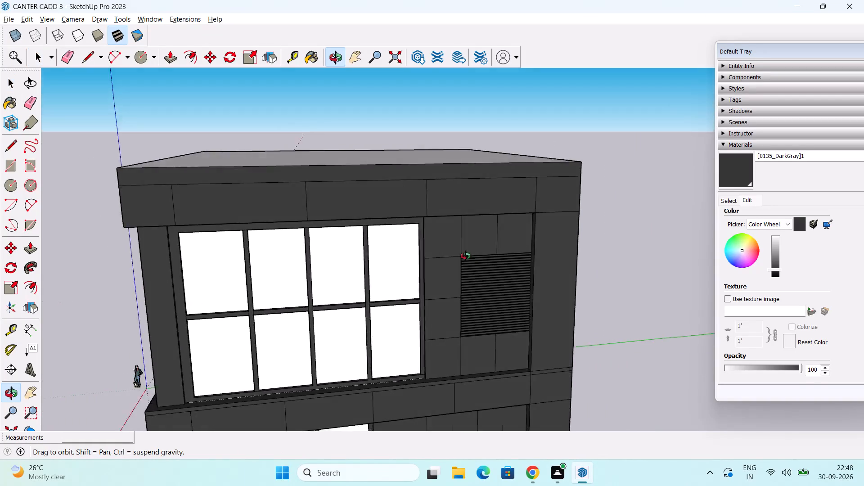
{"action": "middle_click_drag", "start_coordinate": [465, 256], "coordinate": [641, 257]}
{"action": "scroll", "coordinate": [441, 290], "scroll_direction": "down", "scroll_amount": 5}
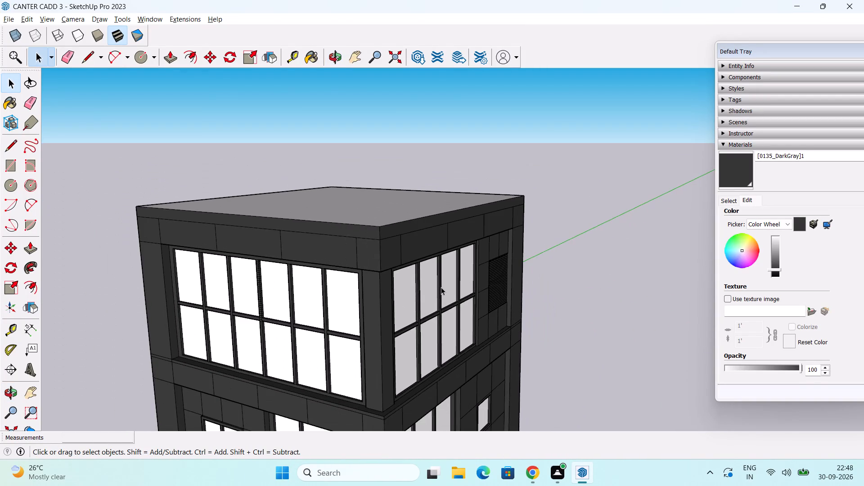
{"action": "middle_click_drag", "start_coordinate": [441, 287], "coordinate": [440, 199], "text": "shift"}
{"action": "key", "text": "alt+Tab"}
{"action": "key", "text": "alt+Tab"}
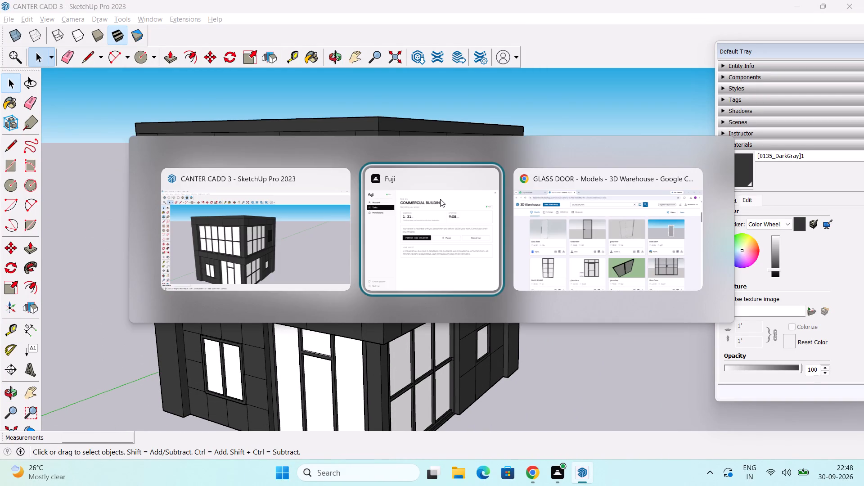
{"action": "key", "text": "alt+Tab"}
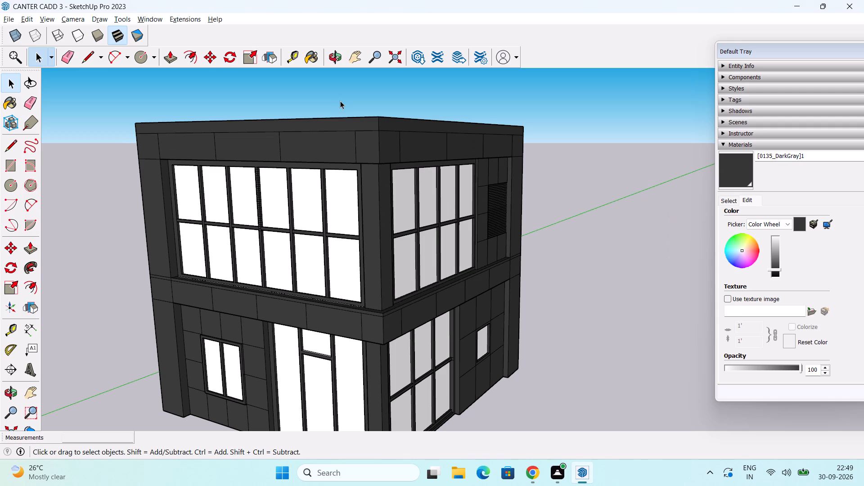
{"action": "middle_click_drag", "start_coordinate": [341, 273], "coordinate": [345, 215]}
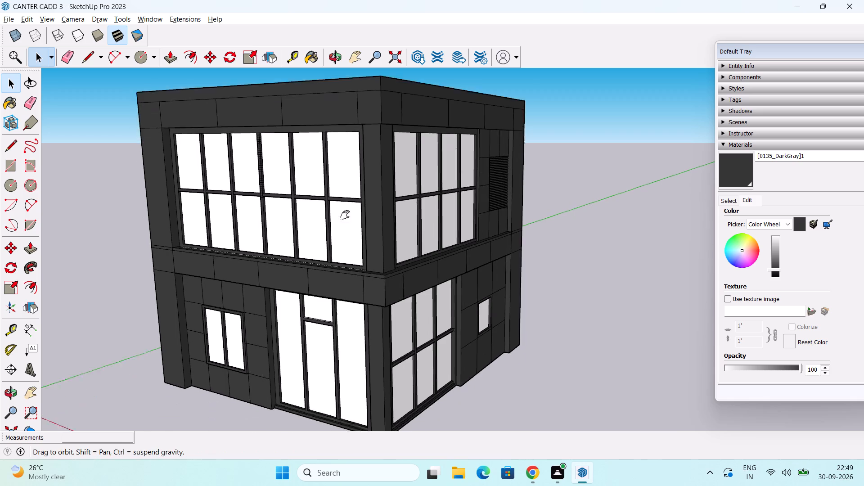
{"action": "middle_click_drag", "start_coordinate": [345, 215], "coordinate": [347, 201]}
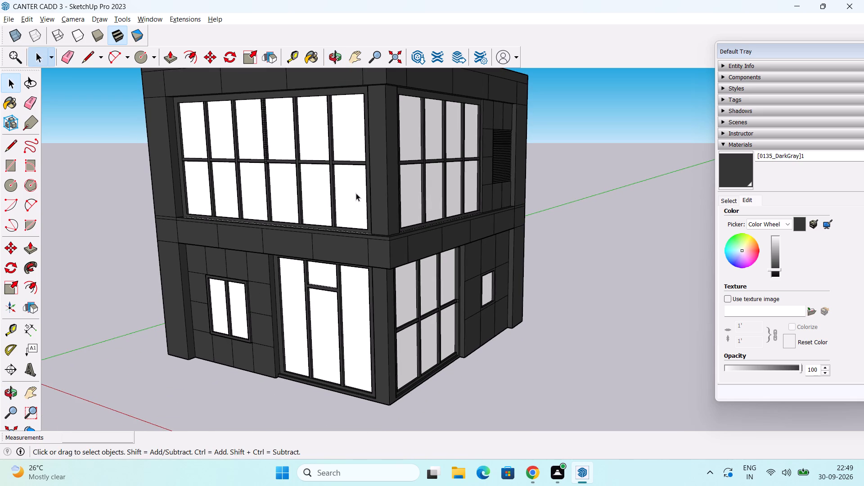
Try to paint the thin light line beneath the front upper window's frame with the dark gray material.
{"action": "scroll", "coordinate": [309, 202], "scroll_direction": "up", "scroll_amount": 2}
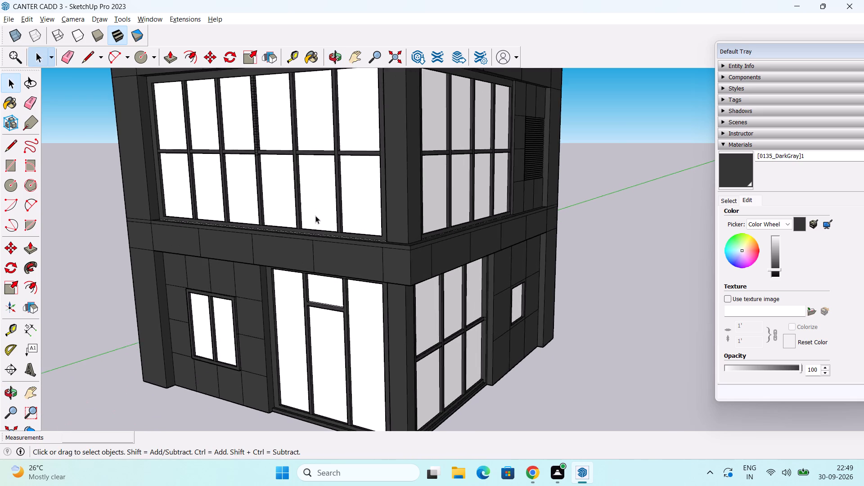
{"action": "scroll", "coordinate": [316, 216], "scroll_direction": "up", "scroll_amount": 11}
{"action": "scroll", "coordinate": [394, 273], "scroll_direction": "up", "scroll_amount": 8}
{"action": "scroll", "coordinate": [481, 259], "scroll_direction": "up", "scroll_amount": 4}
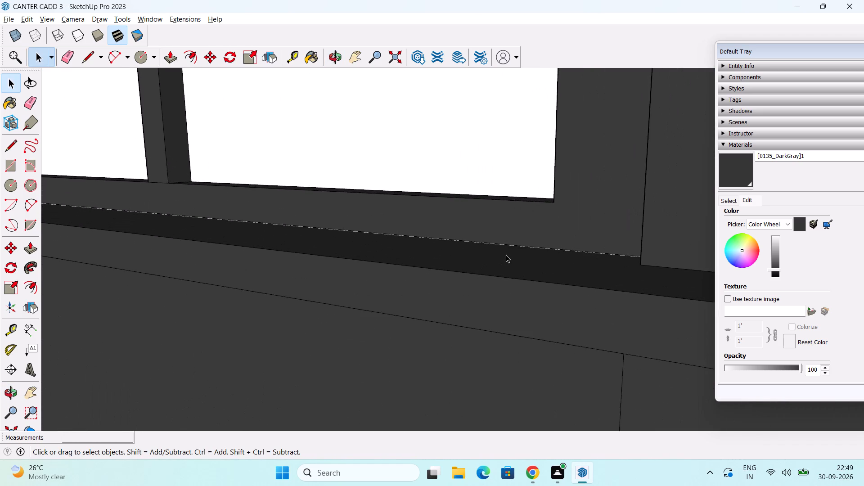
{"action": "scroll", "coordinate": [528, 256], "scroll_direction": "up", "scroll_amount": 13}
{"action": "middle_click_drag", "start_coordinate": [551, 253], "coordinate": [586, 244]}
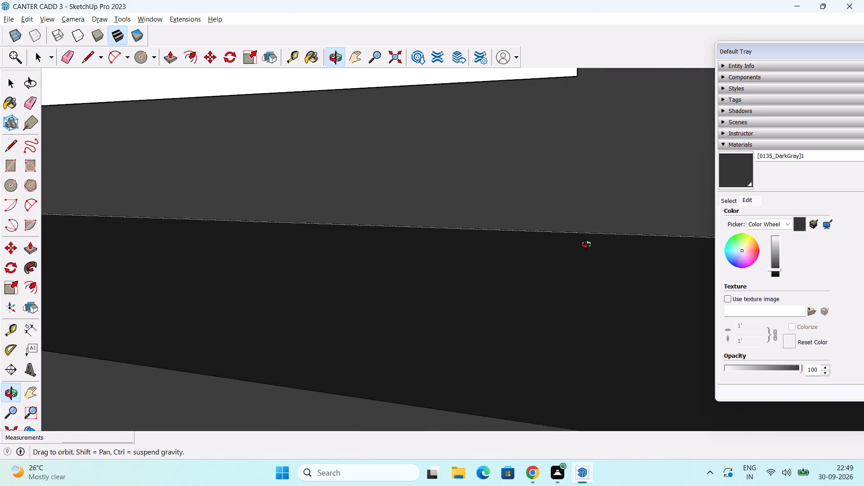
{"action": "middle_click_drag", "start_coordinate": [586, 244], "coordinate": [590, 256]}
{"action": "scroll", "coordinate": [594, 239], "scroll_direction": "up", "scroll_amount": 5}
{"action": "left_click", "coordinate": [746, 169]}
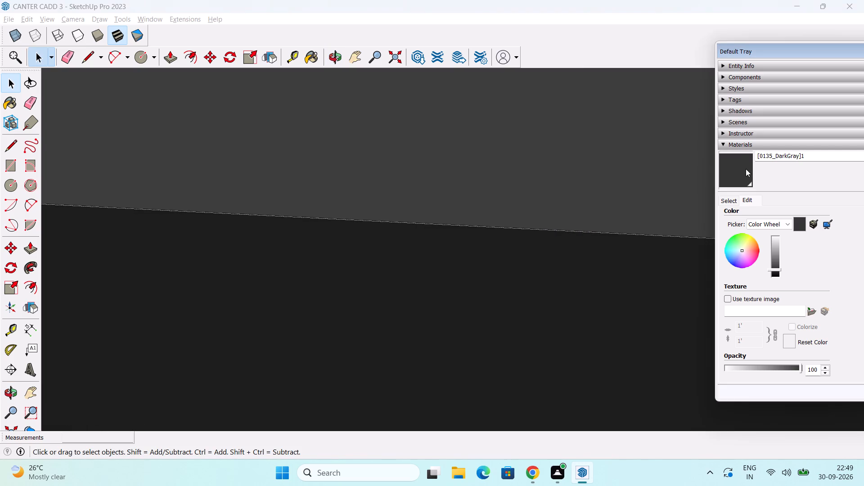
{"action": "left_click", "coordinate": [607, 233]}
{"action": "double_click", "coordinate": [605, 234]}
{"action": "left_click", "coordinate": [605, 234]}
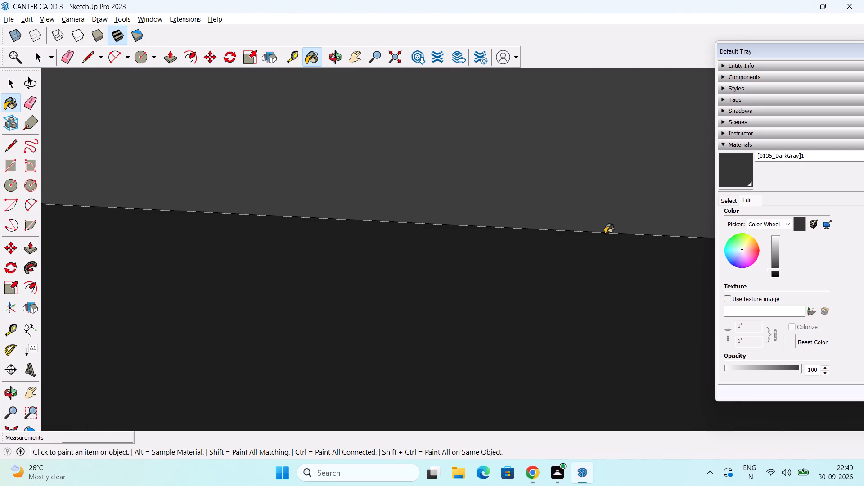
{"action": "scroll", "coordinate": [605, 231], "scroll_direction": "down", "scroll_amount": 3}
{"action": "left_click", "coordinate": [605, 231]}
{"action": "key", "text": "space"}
Inspect the front and side facades around the whole building for any surfaces still missing the dark gray material.
{"action": "scroll", "coordinate": [605, 231], "scroll_direction": "down", "scroll_amount": 14}
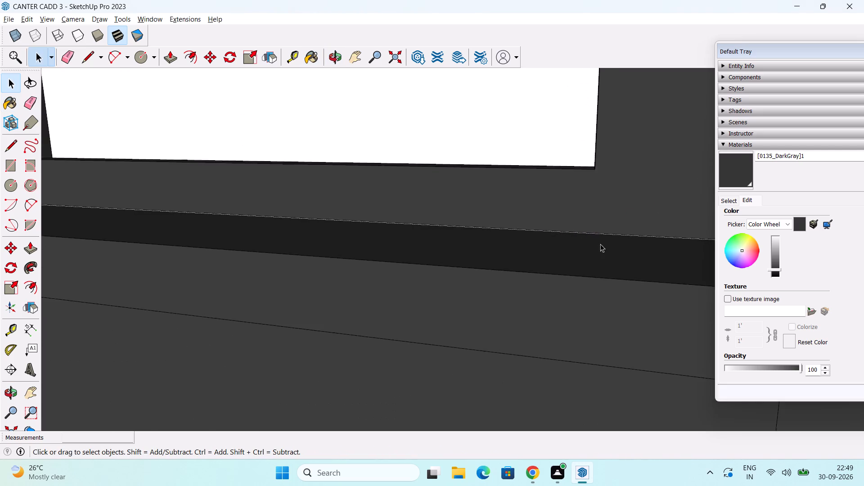
{"action": "scroll", "coordinate": [600, 244], "scroll_direction": "down", "scroll_amount": 20}
{"action": "scroll", "coordinate": [600, 244], "scroll_direction": "down", "scroll_amount": 5}
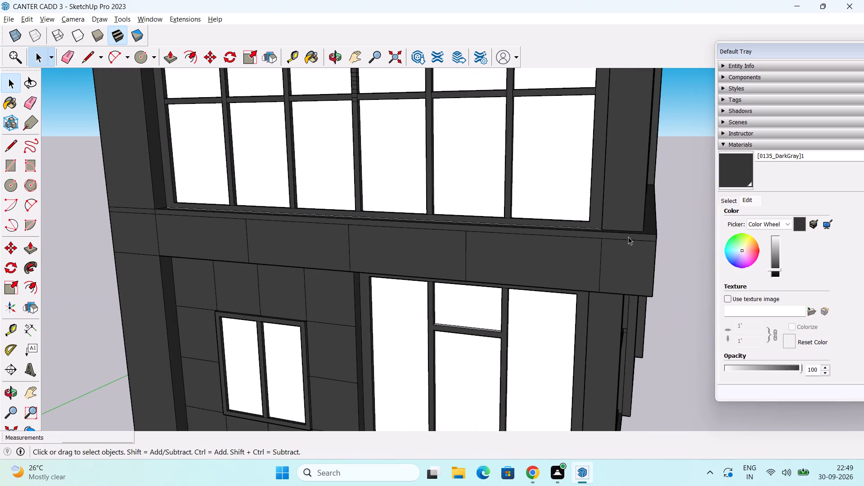
{"action": "scroll", "coordinate": [630, 239], "scroll_direction": "down", "scroll_amount": 4}
{"action": "scroll", "coordinate": [600, 276], "scroll_direction": "down", "scroll_amount": 4}
{"action": "middle_click_drag", "start_coordinate": [599, 272], "coordinate": [485, 234]}
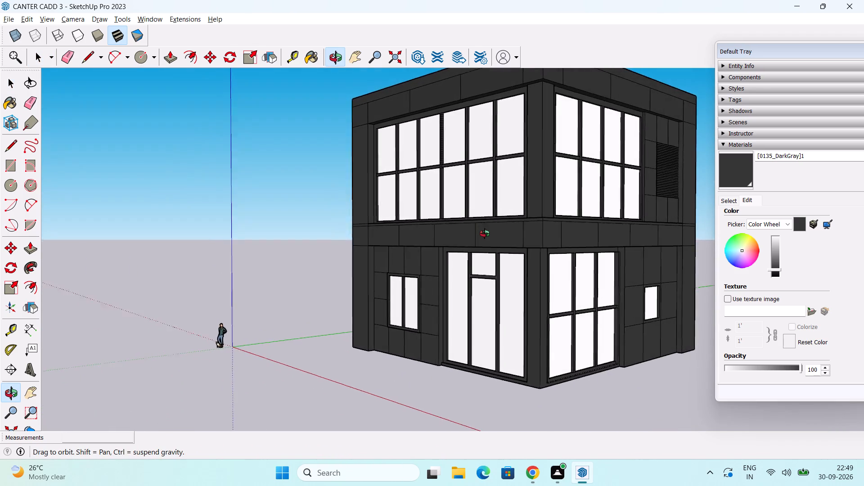
{"action": "middle_click_drag", "start_coordinate": [485, 234], "coordinate": [186, 287]}
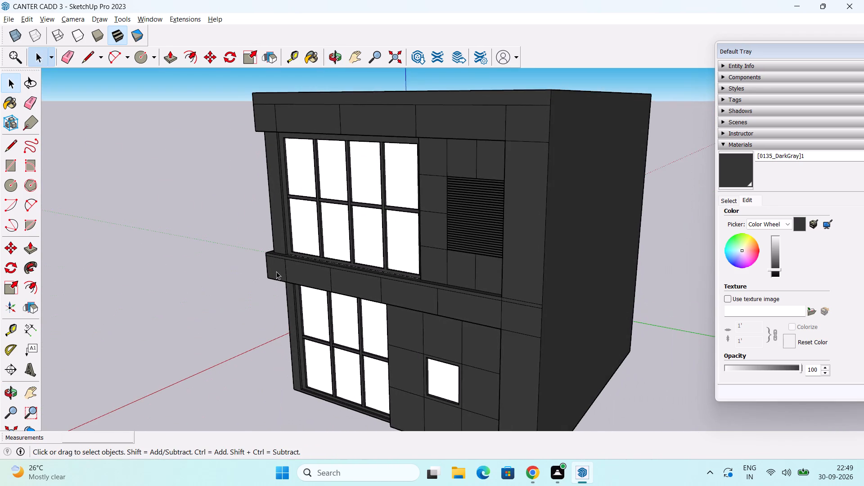
{"action": "scroll", "coordinate": [276, 269], "scroll_direction": "down", "scroll_amount": 2}
{"action": "middle_click_drag", "start_coordinate": [275, 269], "coordinate": [566, 301]}
{"action": "scroll", "coordinate": [390, 306], "scroll_direction": "down", "scroll_amount": 2}
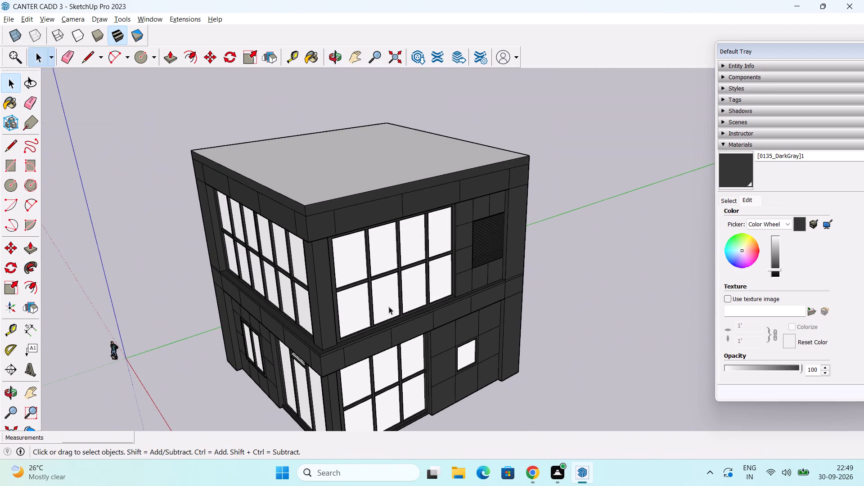
{"action": "middle_click_drag", "start_coordinate": [355, 341], "coordinate": [424, 242]}
{"action": "middle_click", "coordinate": [414, 304]}
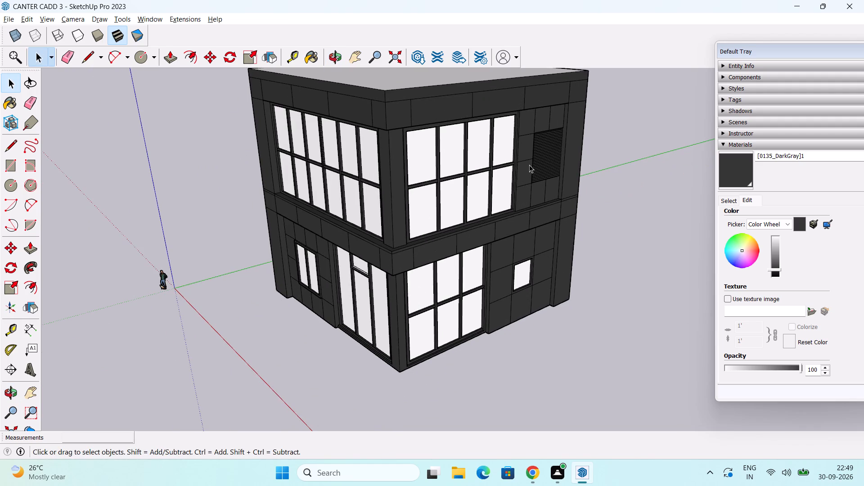
Paint the building's white roof face with the [0135_DarkGray]1 material.
{"action": "middle_click_drag", "start_coordinate": [482, 189], "coordinate": [480, 352]}
{"action": "middle_click_drag", "start_coordinate": [531, 288], "coordinate": [516, 396], "text": "shift"}
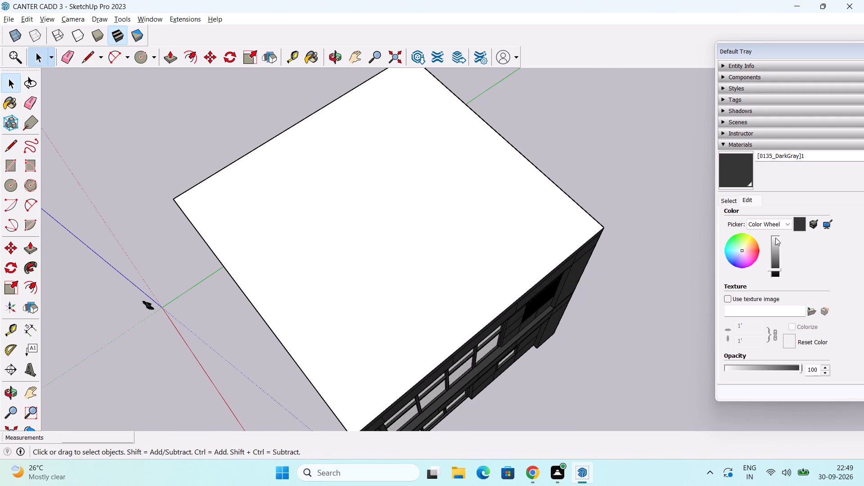
{"action": "left_click", "coordinate": [743, 175]}
{"action": "left_click", "coordinate": [477, 206]}
Check the dark gray finish on the roof, the front window wall and the side facade's rod panel.
{"action": "scroll", "coordinate": [361, 312], "scroll_direction": "down", "scroll_amount": 3}
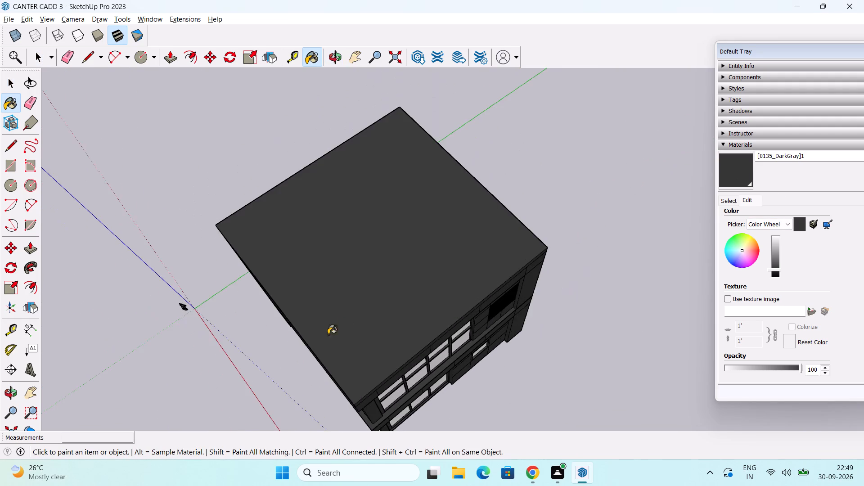
{"action": "middle_click_drag", "start_coordinate": [292, 337], "coordinate": [351, 198]}
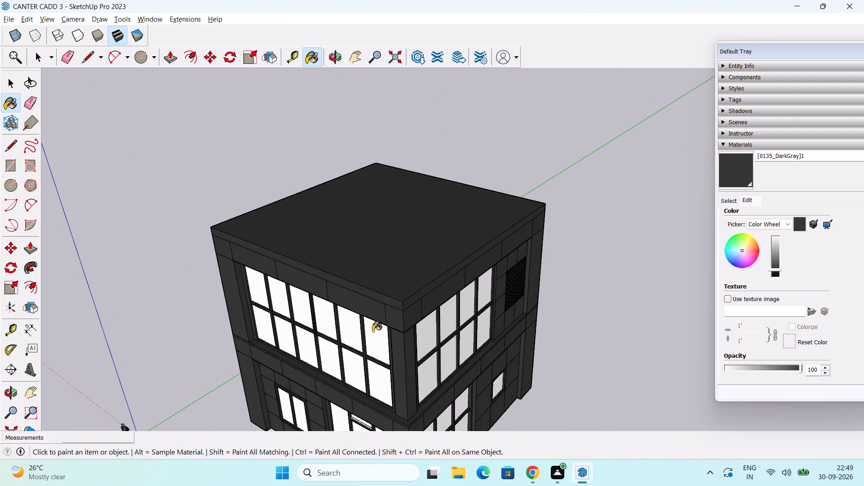
{"action": "scroll", "coordinate": [373, 331], "scroll_direction": "up", "scroll_amount": 4}
{"action": "middle_click_drag", "start_coordinate": [373, 332], "coordinate": [408, 91]}
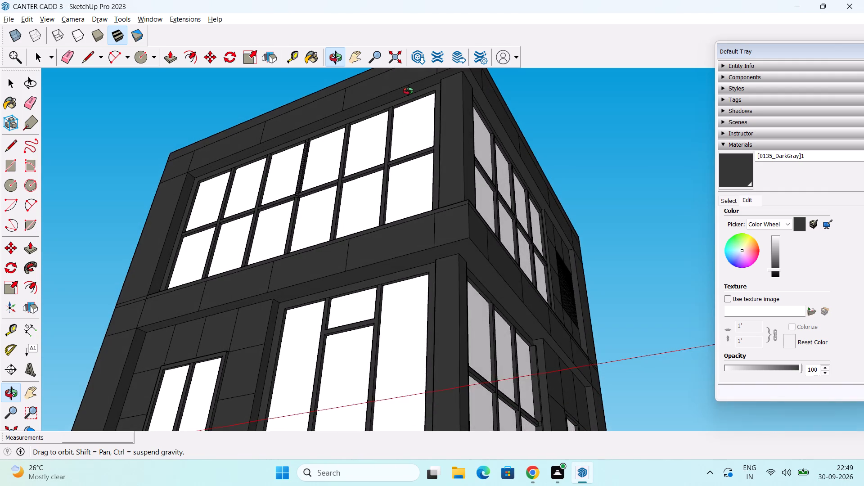
{"action": "middle_click_drag", "start_coordinate": [408, 91], "coordinate": [440, 192]}
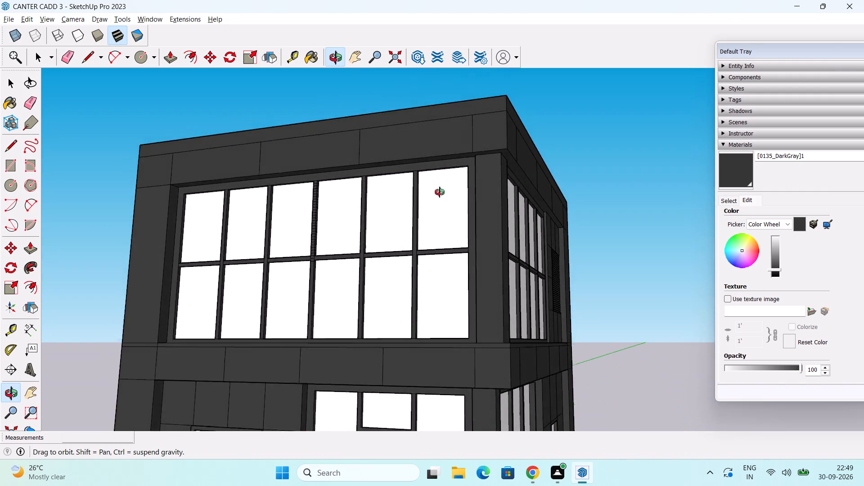
{"action": "middle_click_drag", "start_coordinate": [440, 192], "coordinate": [438, 202]}
{"action": "scroll", "coordinate": [515, 224], "scroll_direction": "up", "scroll_amount": 10}
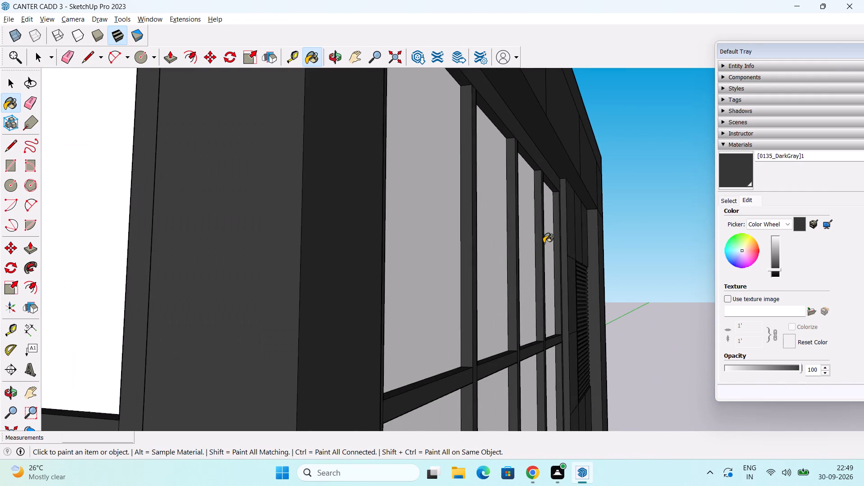
{"action": "scroll", "coordinate": [544, 243], "scroll_direction": "down", "scroll_amount": 1}
{"action": "middle_click_drag", "start_coordinate": [563, 246], "coordinate": [275, 272]}
{"action": "scroll", "coordinate": [277, 252], "scroll_direction": "down", "scroll_amount": 3}
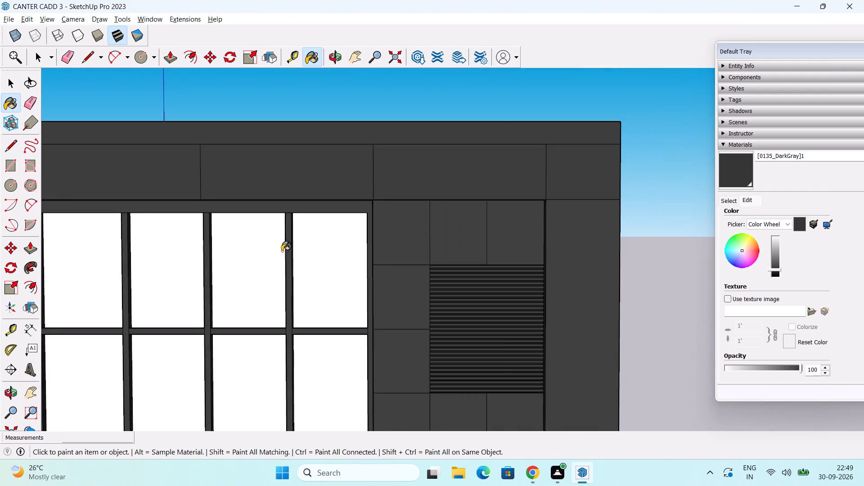
Paint the light top face of the transom bar in the ground-floor front door frame with the [0135_DarkGray]1 material.
{"action": "scroll", "coordinate": [282, 251], "scroll_direction": "down", "scroll_amount": 4}
{"action": "middle_click_drag", "start_coordinate": [255, 257], "coordinate": [368, 190]}
{"action": "scroll", "coordinate": [379, 180], "scroll_direction": "down", "scroll_amount": 2}
{"action": "middle_click_drag", "start_coordinate": [379, 206], "coordinate": [378, 237]}
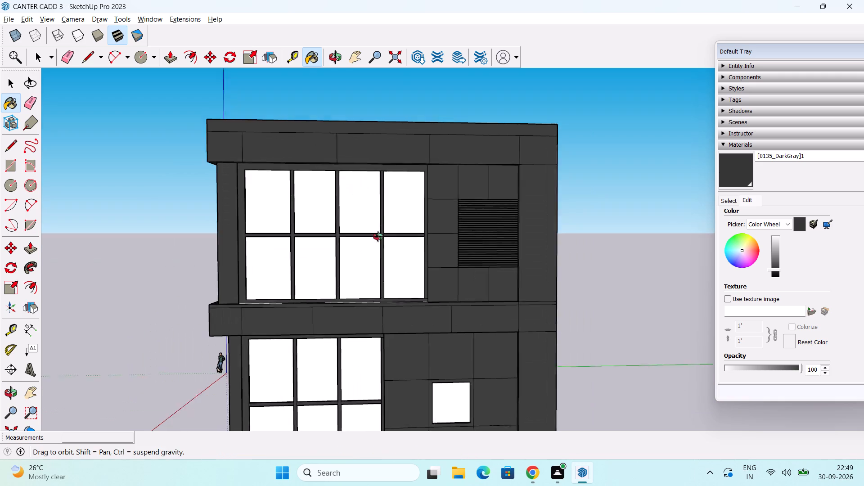
{"action": "middle_click_drag", "start_coordinate": [378, 237], "coordinate": [597, 321]}
{"action": "scroll", "coordinate": [444, 358], "scroll_direction": "down", "scroll_amount": 2}
{"action": "middle_click_drag", "start_coordinate": [444, 359], "coordinate": [492, 220]}
{"action": "scroll", "coordinate": [452, 318], "scroll_direction": "up", "scroll_amount": 3}
{"action": "scroll", "coordinate": [338, 281], "scroll_direction": "up", "scroll_amount": 2}
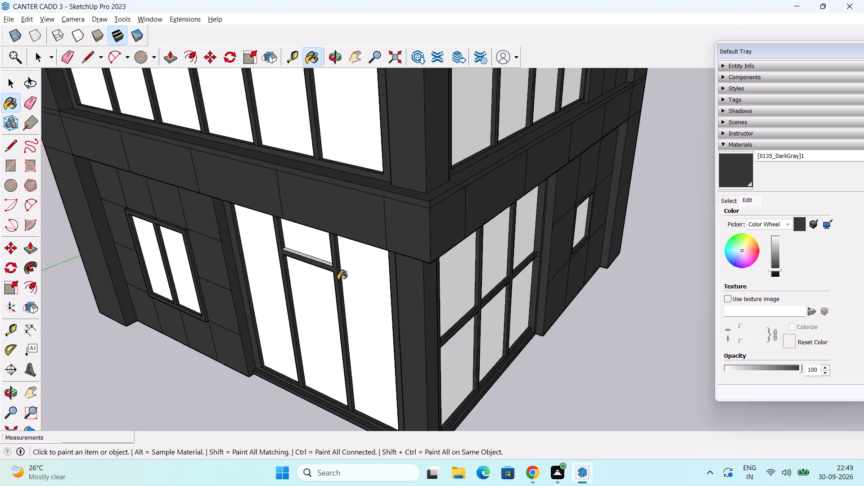
{"action": "scroll", "coordinate": [338, 280], "scroll_direction": "up", "scroll_amount": 11}
{"action": "left_click", "coordinate": [301, 247]}
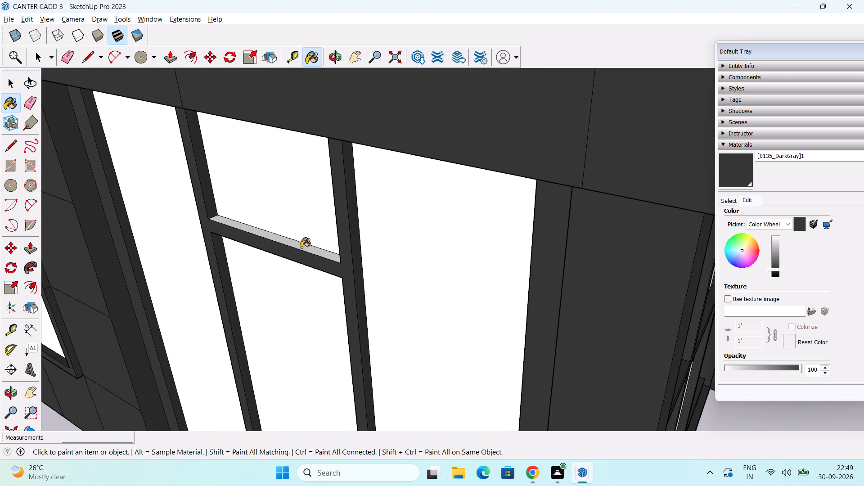
Paint the small light top face of the end post on the ground-floor side window frame with [0135_DarkGray]1.
{"action": "scroll", "coordinate": [305, 277], "scroll_direction": "down", "scroll_amount": 6}
{"action": "middle_click_drag", "start_coordinate": [297, 296], "coordinate": [332, 56]}
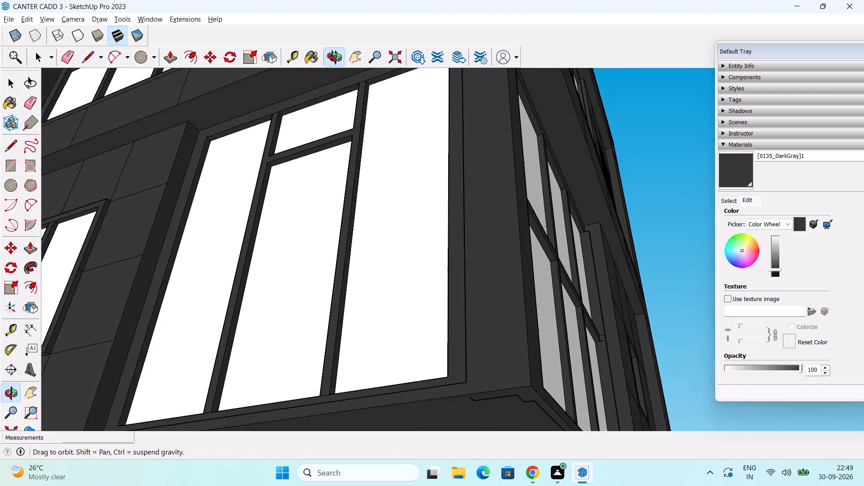
{"action": "middle_click_drag", "start_coordinate": [332, 56], "coordinate": [202, 278]}
{"action": "scroll", "coordinate": [217, 276], "scroll_direction": "down", "scroll_amount": 2}
{"action": "middle_click_drag", "start_coordinate": [362, 329], "coordinate": [360, 304], "text": "shift"}
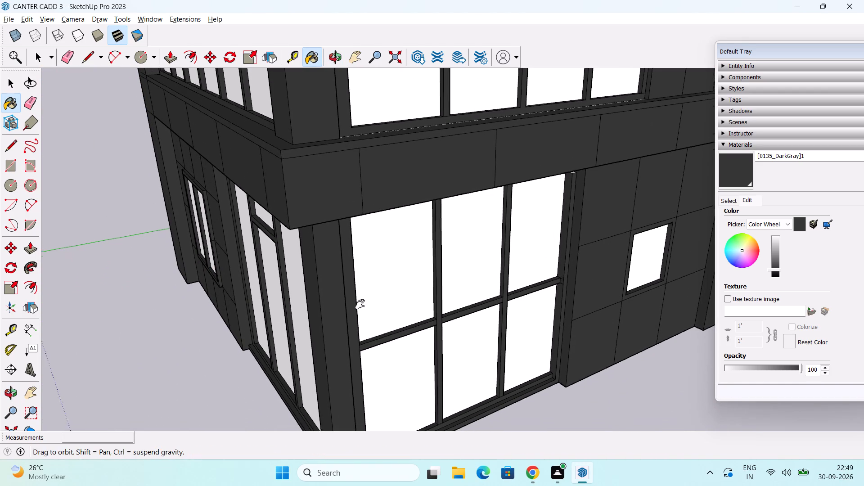
{"action": "middle_click_drag", "start_coordinate": [360, 304], "coordinate": [350, 266], "text": "shift"}
{"action": "scroll", "coordinate": [457, 221], "scroll_direction": "up", "scroll_amount": 2}
{"action": "scroll", "coordinate": [594, 113], "scroll_direction": "up", "scroll_amount": 1}
{"action": "middle_click_drag", "start_coordinate": [593, 122], "coordinate": [579, 159]}
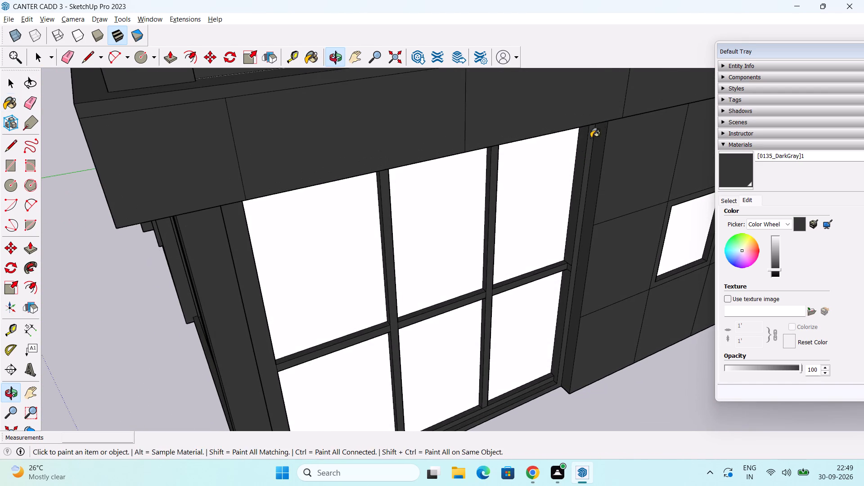
{"action": "middle_click_drag", "start_coordinate": [594, 148], "coordinate": [597, 78]}
{"action": "scroll", "coordinate": [593, 108], "scroll_direction": "up", "scroll_amount": 10}
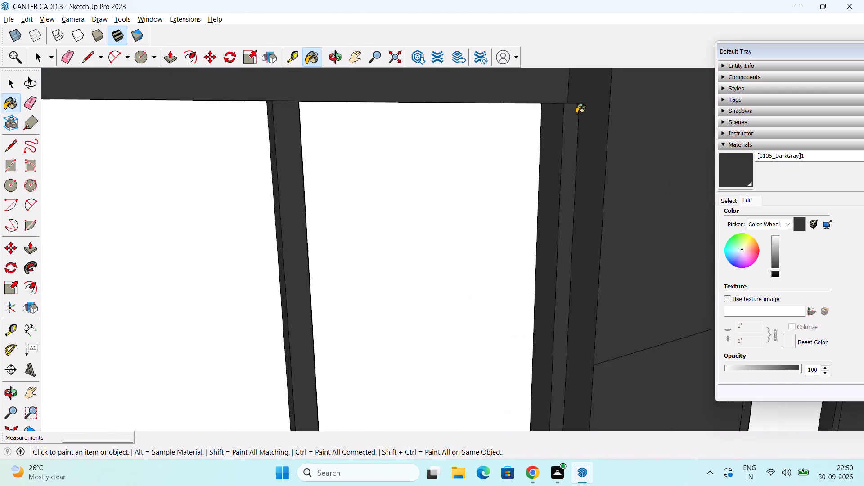
{"action": "scroll", "coordinate": [576, 113], "scroll_direction": "up", "scroll_amount": 4}
{"action": "middle_click_drag", "start_coordinate": [576, 114], "coordinate": [563, 146]}
{"action": "left_click", "coordinate": [565, 94]}
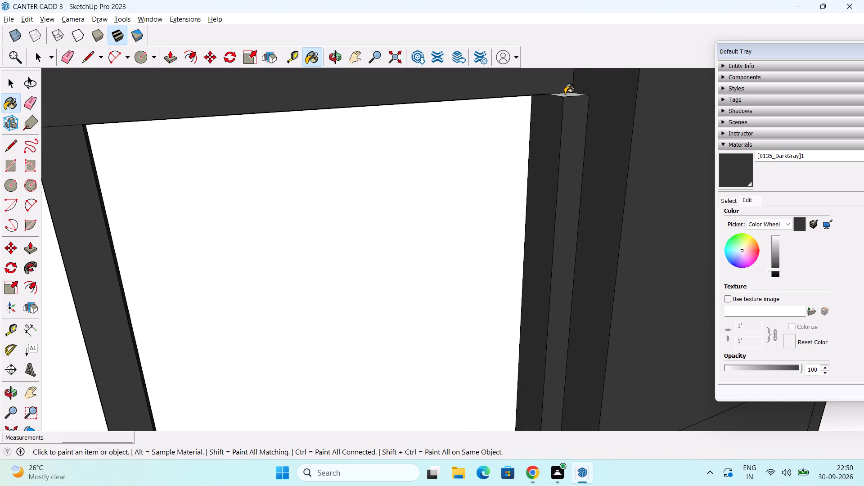
{"action": "left_click", "coordinate": [569, 94]}
Inspect the ground-floor side windows, the building's underside and the front facade for any surfaces still missing the dark gray material.
{"action": "scroll", "coordinate": [509, 180], "scroll_direction": "down", "scroll_amount": 11}
{"action": "middle_click_drag", "start_coordinate": [380, 270], "coordinate": [376, 153]}
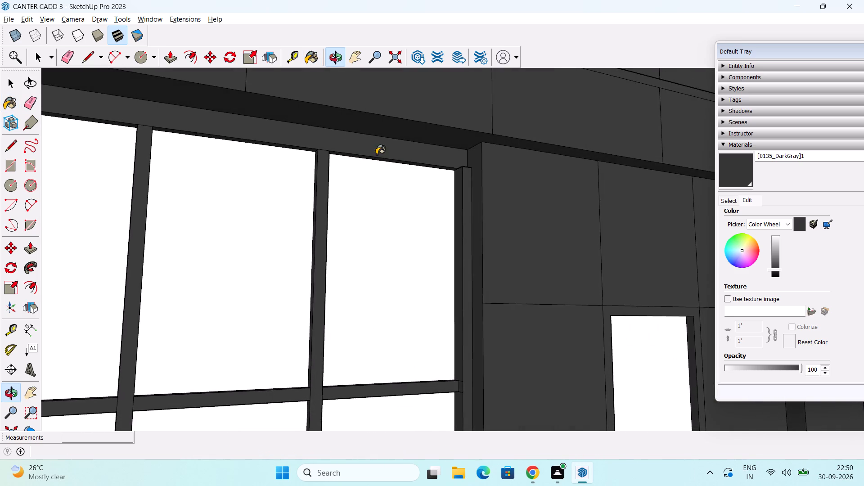
{"action": "scroll", "coordinate": [374, 164], "scroll_direction": "down", "scroll_amount": 4}
{"action": "middle_click_drag", "start_coordinate": [345, 270], "coordinate": [368, 184], "text": "shift"}
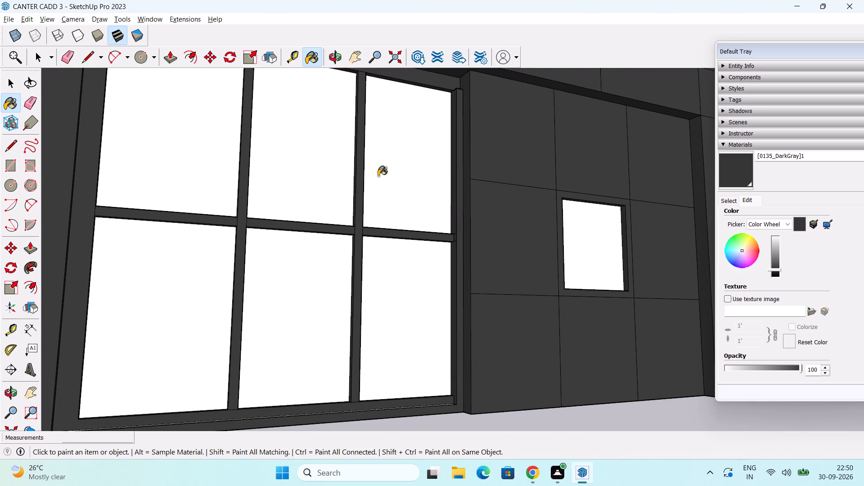
{"action": "scroll", "coordinate": [387, 159], "scroll_direction": "down", "scroll_amount": 1}
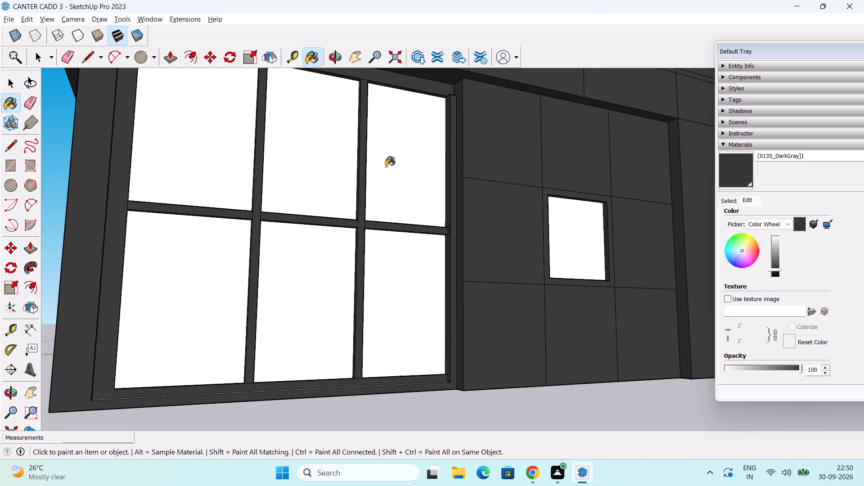
{"action": "scroll", "coordinate": [386, 181], "scroll_direction": "down", "scroll_amount": 1}
{"action": "middle_click_drag", "start_coordinate": [388, 237], "coordinate": [266, 388]}
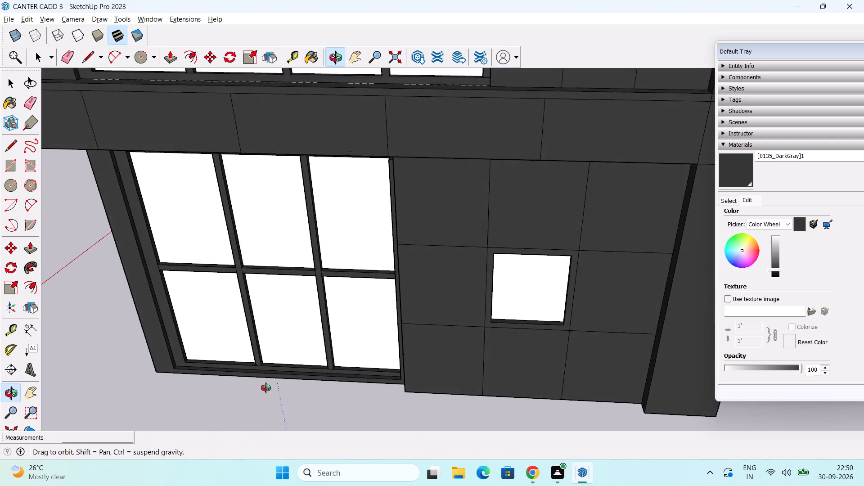
{"action": "middle_click_drag", "start_coordinate": [266, 388], "coordinate": [346, 203]}
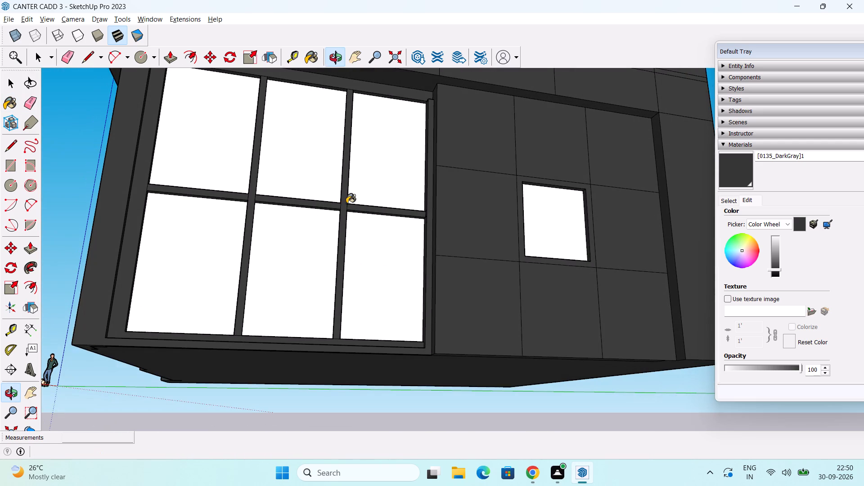
{"action": "middle_click_drag", "start_coordinate": [374, 198], "coordinate": [365, 303], "text": "shift"}
{"action": "middle_click_drag", "start_coordinate": [370, 309], "coordinate": [331, 211]}
{"action": "scroll", "coordinate": [342, 191], "scroll_direction": "down", "scroll_amount": 4}
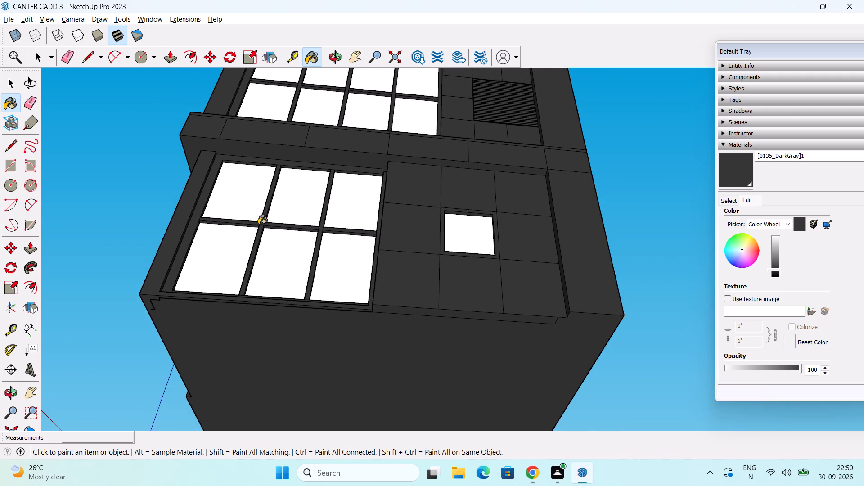
{"action": "middle_click_drag", "start_coordinate": [258, 225], "coordinate": [599, 329]}
{"action": "scroll", "coordinate": [567, 305], "scroll_direction": "down", "scroll_amount": 3}
{"action": "middle_click_drag", "start_coordinate": [567, 305], "coordinate": [474, 423]}
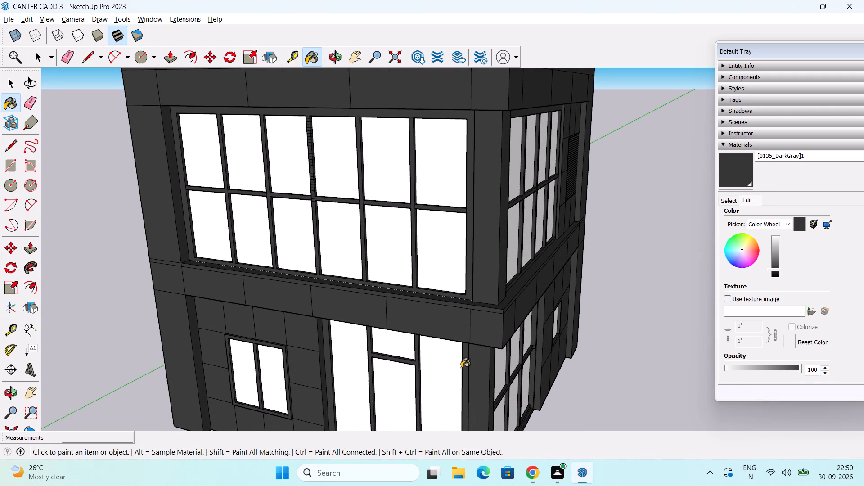
{"action": "middle_click_drag", "start_coordinate": [483, 353], "coordinate": [427, 318], "text": "shift"}
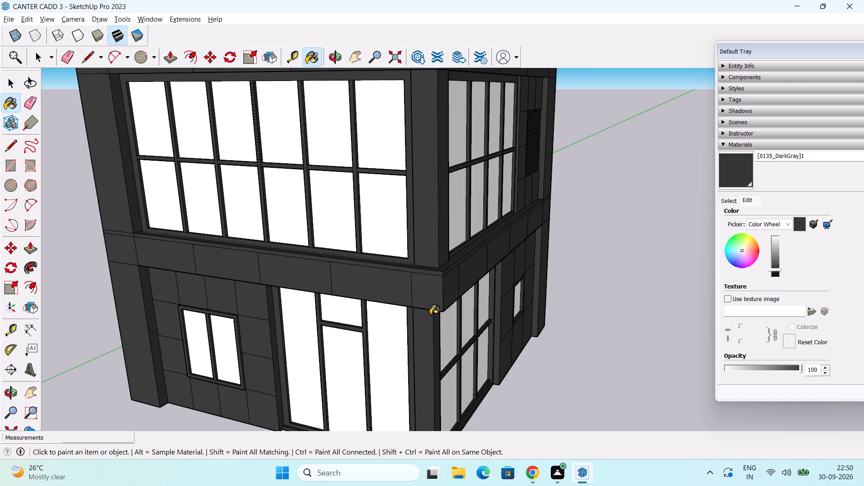
{"action": "key", "text": "space"}
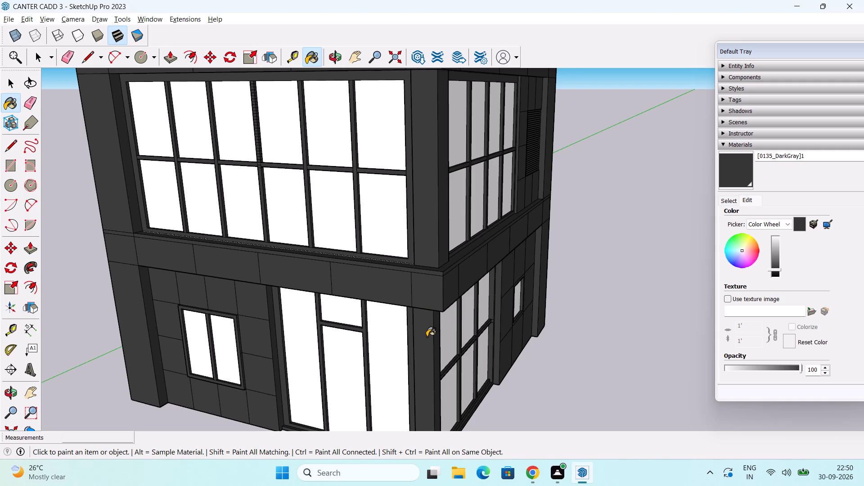
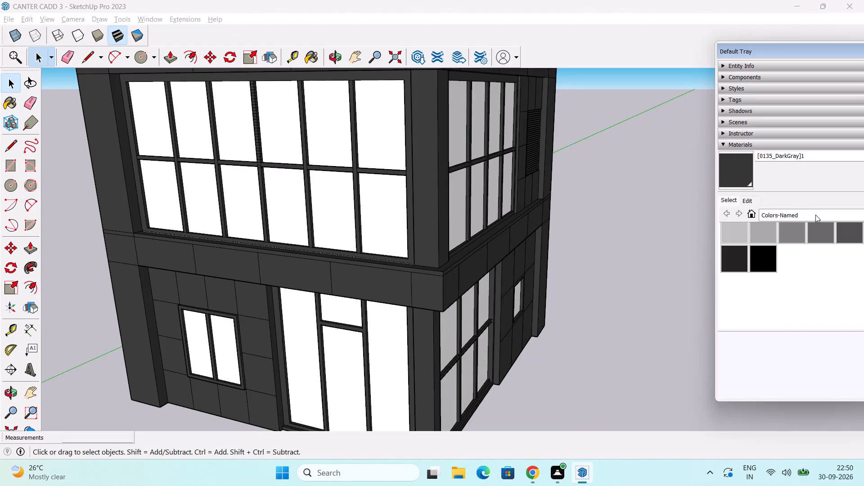
Paint the upper pane nearest the building corner on the first-floor front window wall with Translucent Glass Gray from the Glass and Mirrors collection.
{"action": "left_click", "coordinate": [815, 214]}
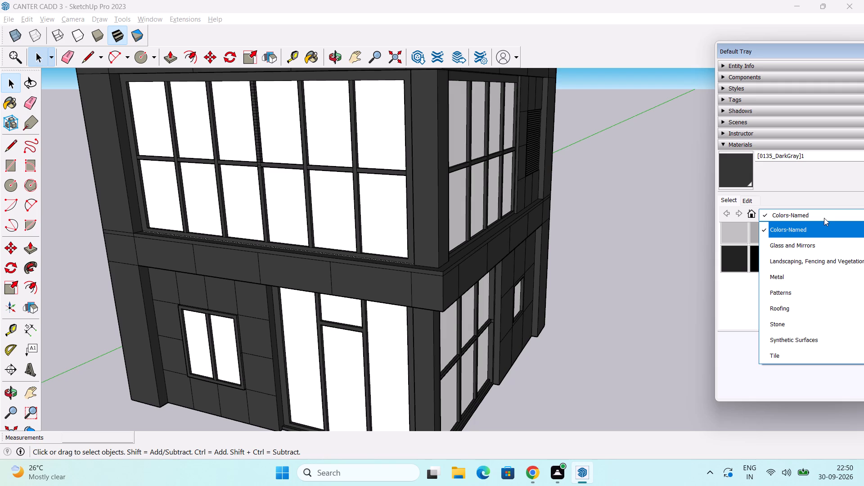
{"action": "scroll", "coordinate": [814, 306], "scroll_direction": "up", "scroll_amount": 3}
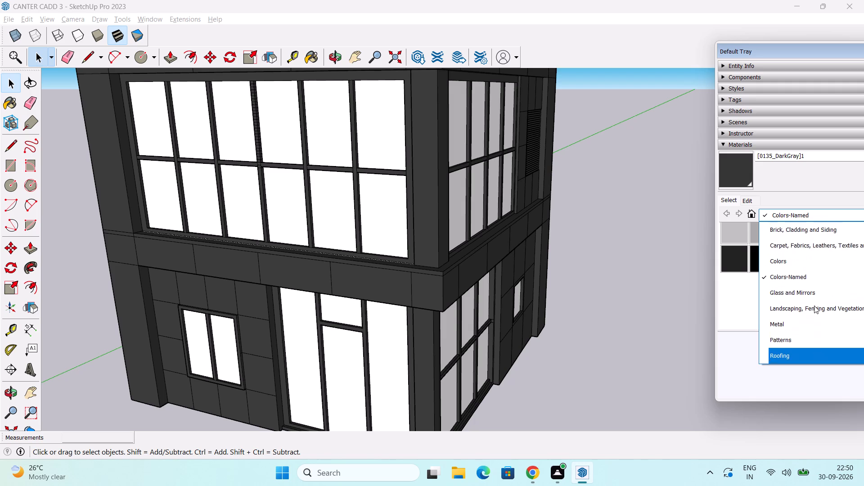
{"action": "scroll", "coordinate": [823, 281], "scroll_direction": "down", "scroll_amount": 2}
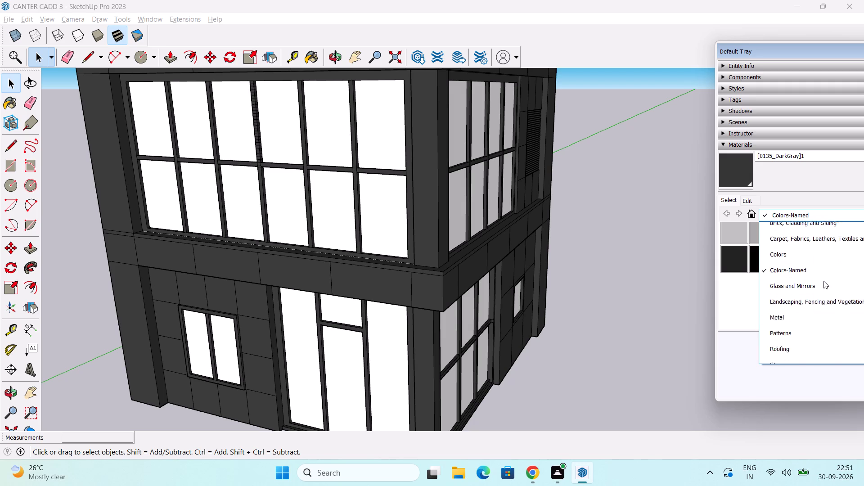
{"action": "left_click", "coordinate": [832, 258]}
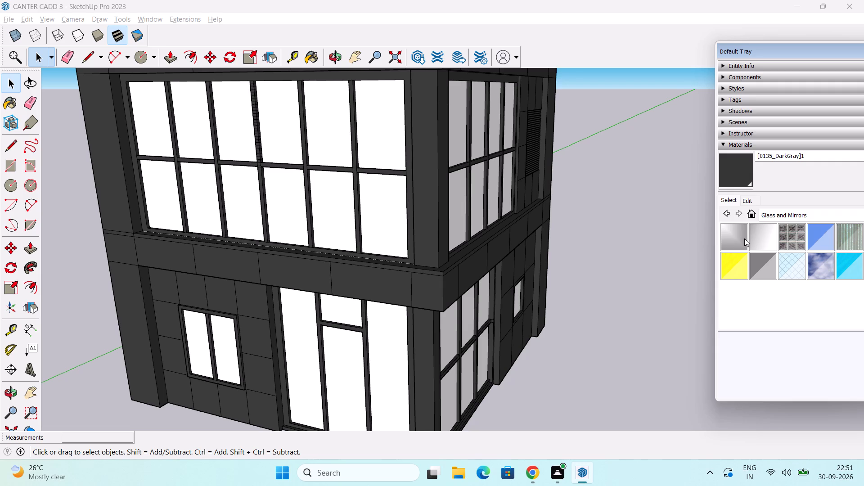
{"action": "left_click", "coordinate": [762, 265]}
{"action": "left_click", "coordinate": [384, 157]}
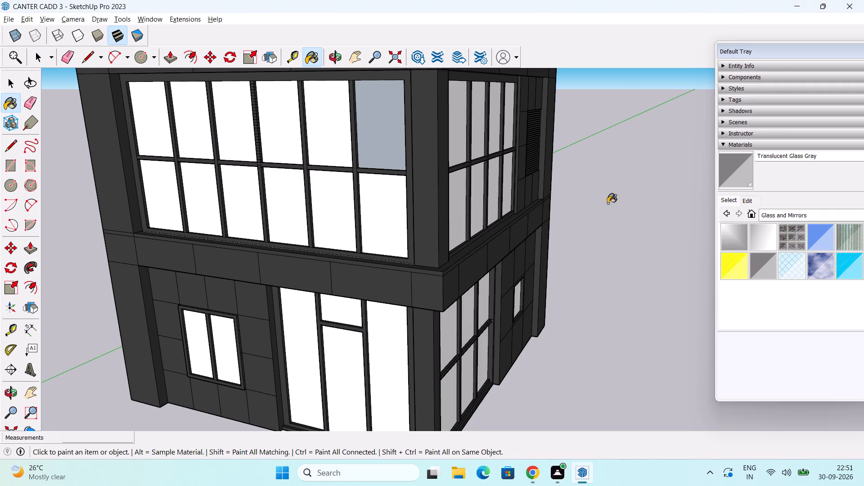
Darken the Translucent Glass Gray material to black by lowering its brightness to the minimum.
{"action": "left_click", "coordinate": [749, 200]}
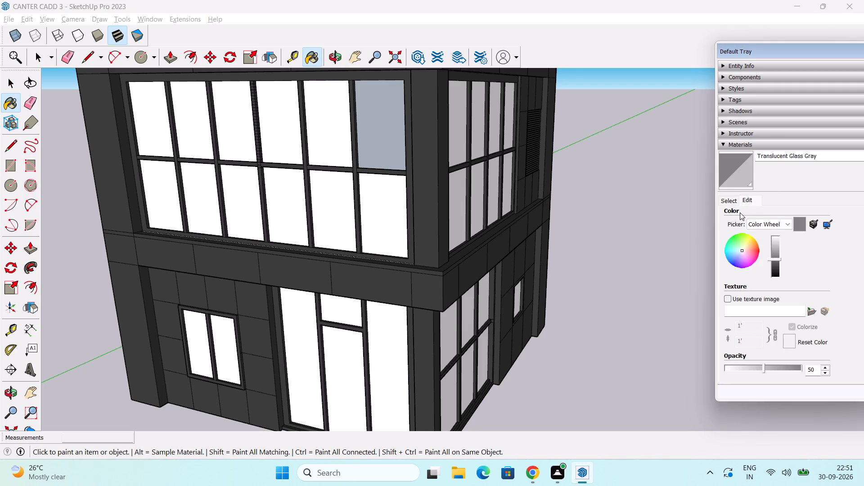
{"action": "left_click", "coordinate": [775, 273]}
{"action": "scroll", "coordinate": [775, 273], "scroll_direction": "up", "scroll_amount": 2}
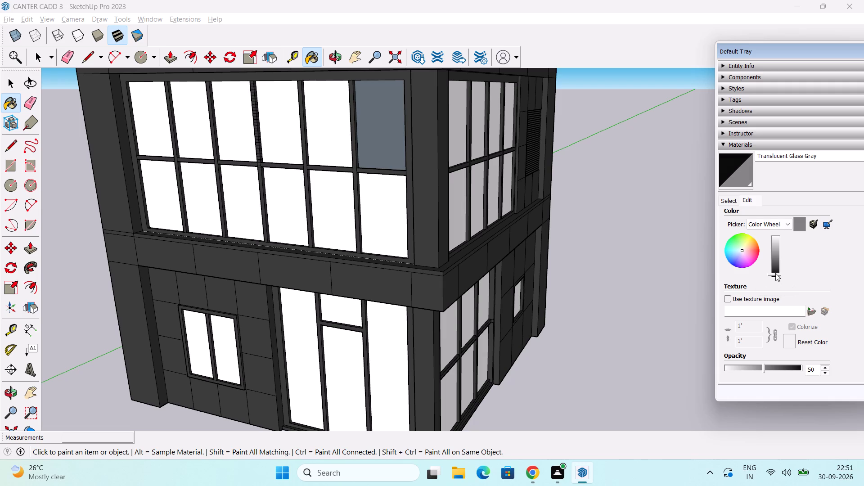
{"action": "scroll", "coordinate": [775, 273], "scroll_direction": "up", "scroll_amount": 2}
{"action": "scroll", "coordinate": [775, 273], "scroll_direction": "down", "scroll_amount": 13}
{"action": "scroll", "coordinate": [725, 298], "scroll_direction": "down", "scroll_amount": 6}
Paint the remaining five panes in the upper row of the first-floor front window wall with Translucent Glass Gray.
{"action": "middle_click_drag", "start_coordinate": [559, 289], "coordinate": [507, 280]}
{"action": "scroll", "coordinate": [413, 224], "scroll_direction": "up", "scroll_amount": 12}
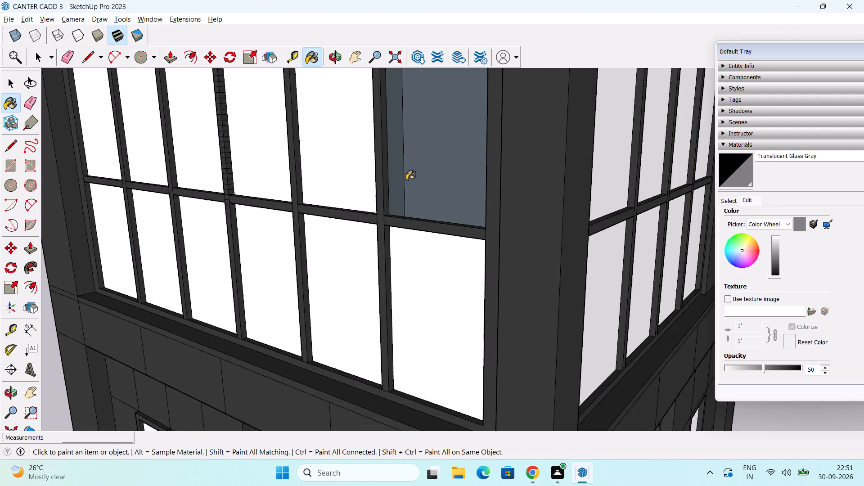
{"action": "middle_click_drag", "start_coordinate": [406, 180], "coordinate": [561, 191]}
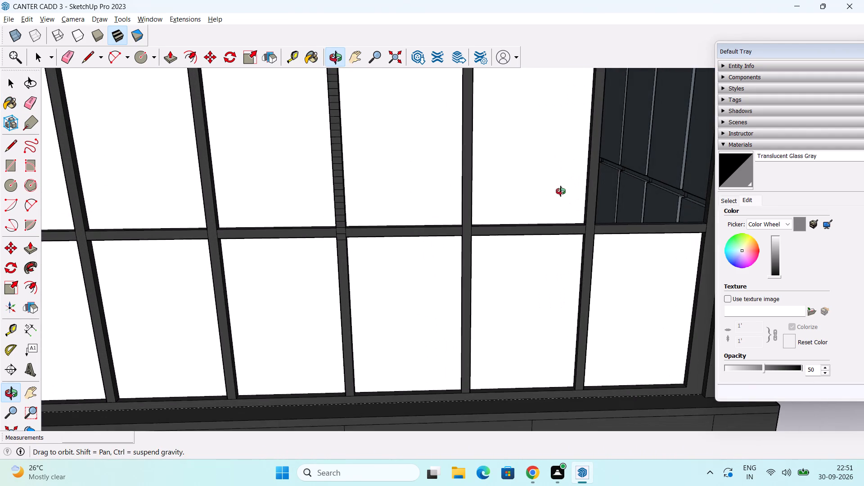
{"action": "middle_click_drag", "start_coordinate": [561, 191], "coordinate": [375, 180]}
{"action": "scroll", "coordinate": [375, 176], "scroll_direction": "down", "scroll_amount": 5}
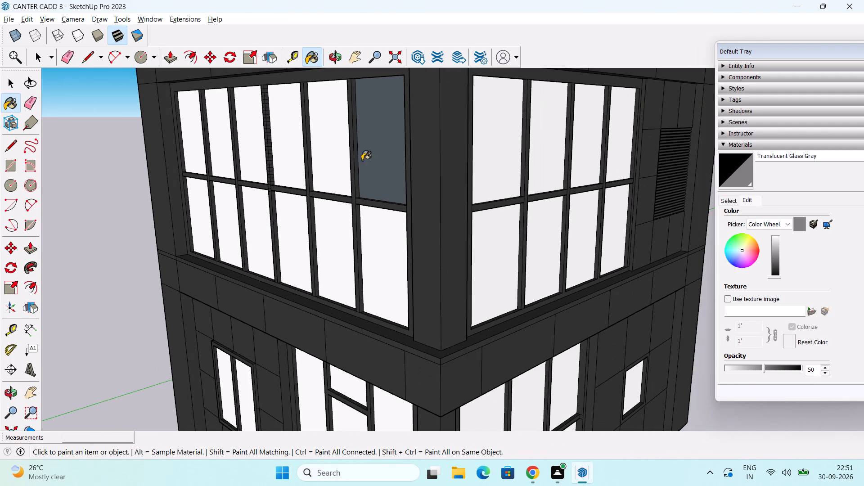
{"action": "left_click", "coordinate": [325, 149]}
{"action": "left_click", "coordinate": [287, 151]}
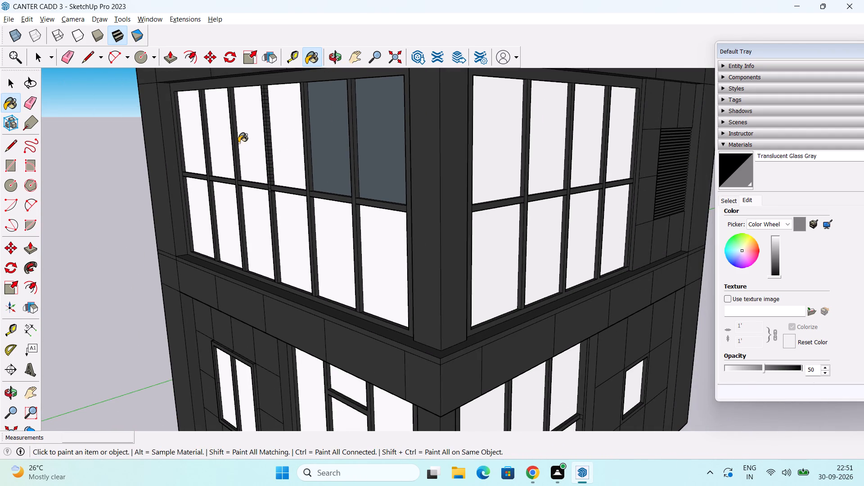
{"action": "left_click", "coordinate": [238, 143]}
{"action": "left_click", "coordinate": [252, 151]}
{"action": "left_click", "coordinate": [220, 144]}
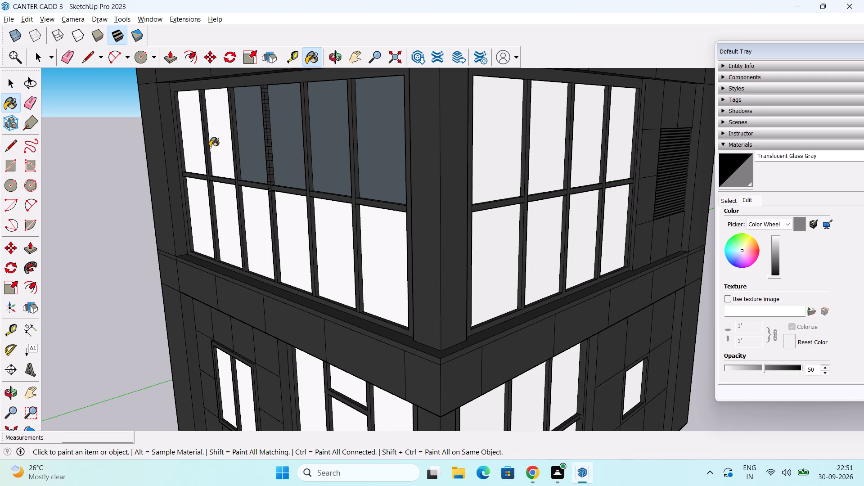
{"action": "left_click", "coordinate": [186, 137]}
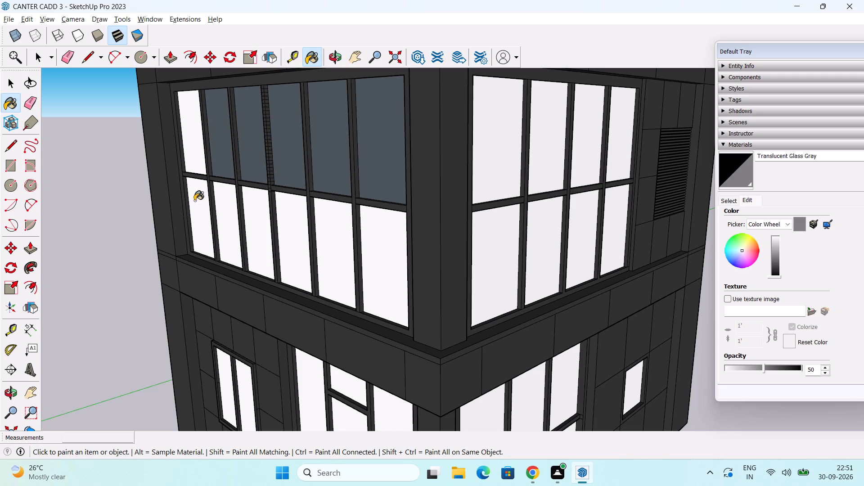
Paint all six panes in the lower row of the first-floor front window wall with Translucent Glass Gray.
{"action": "left_click", "coordinate": [194, 201]}
{"action": "left_click", "coordinate": [229, 206]}
{"action": "scroll", "coordinate": [337, 293], "scroll_direction": "down", "scroll_amount": 1}
{"action": "middle_click_drag", "start_coordinate": [341, 288], "coordinate": [336, 252]}
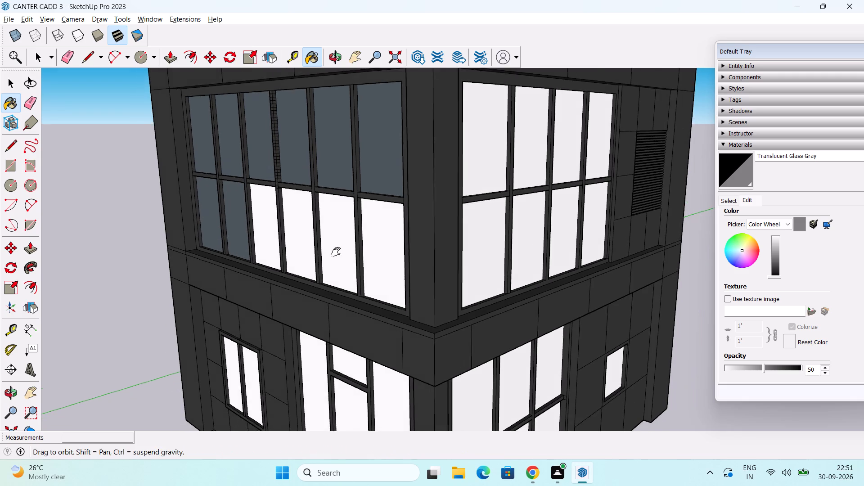
{"action": "middle_click_drag", "start_coordinate": [336, 252], "coordinate": [310, 218]}
{"action": "left_click", "coordinate": [234, 187]}
{"action": "left_click", "coordinate": [273, 186]}
{"action": "left_click", "coordinate": [309, 185]}
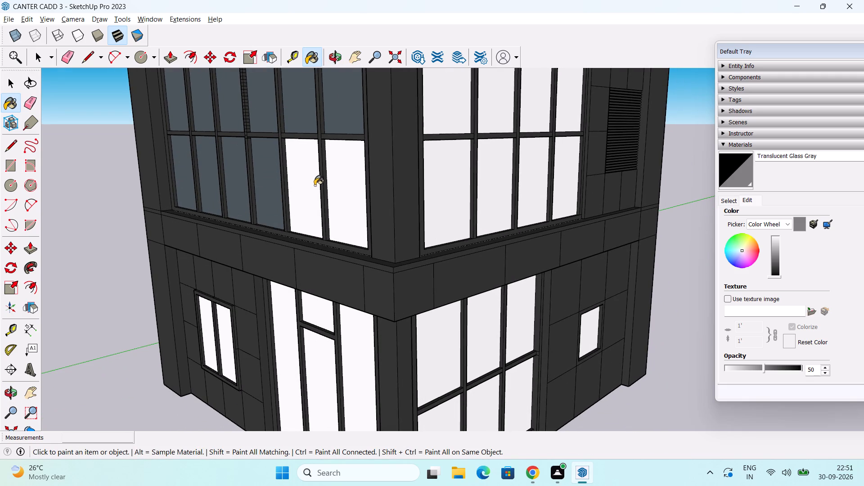
{"action": "left_click", "coordinate": [357, 185]}
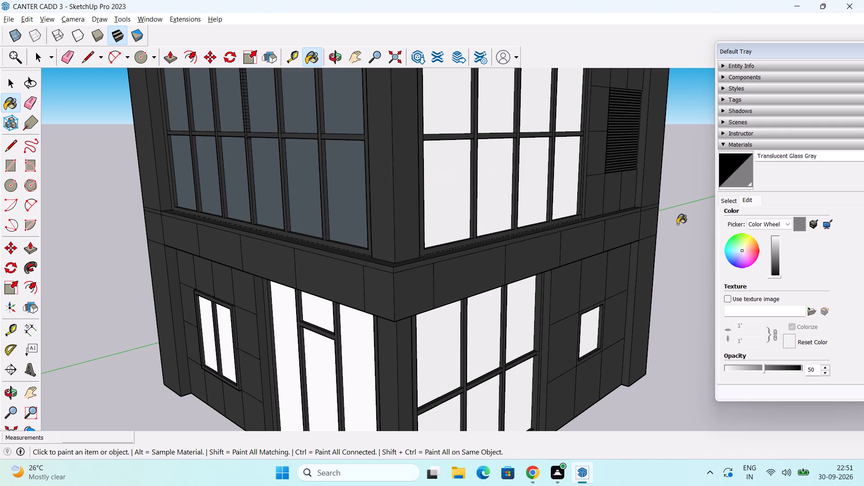
Raise the brightness of the Translucent Glass Gray material slightly to a very dark gray.
{"action": "scroll", "coordinate": [677, 224], "scroll_direction": "up", "scroll_amount": 1}
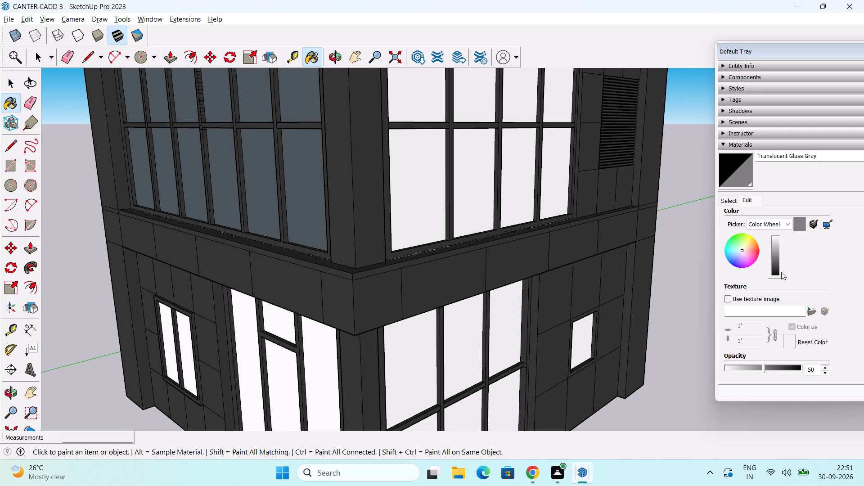
{"action": "scroll", "coordinate": [775, 274], "scroll_direction": "up", "scroll_amount": 6}
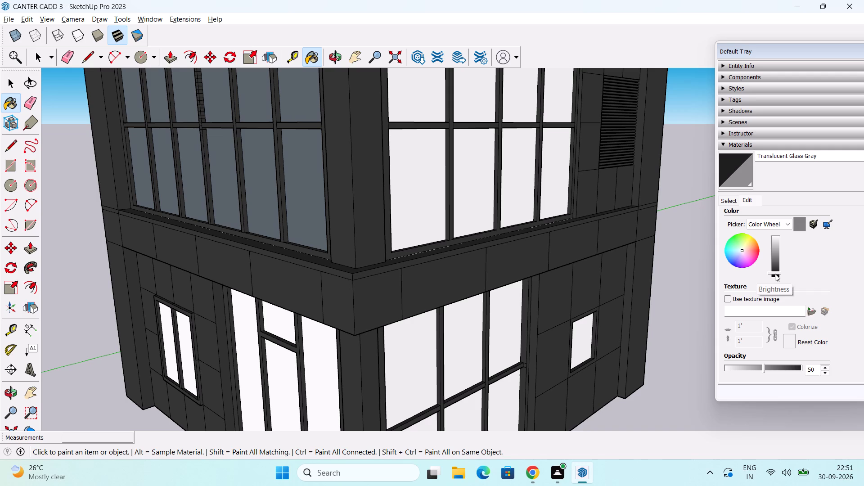
{"action": "scroll", "coordinate": [775, 274], "scroll_direction": "up", "scroll_amount": 1}
Examine the tinted glass and mullions of the first-floor front window wall from close up and from the building corner.
{"action": "scroll", "coordinate": [219, 185], "scroll_direction": "down", "scroll_amount": 5}
{"action": "scroll", "coordinate": [192, 123], "scroll_direction": "up", "scroll_amount": 14}
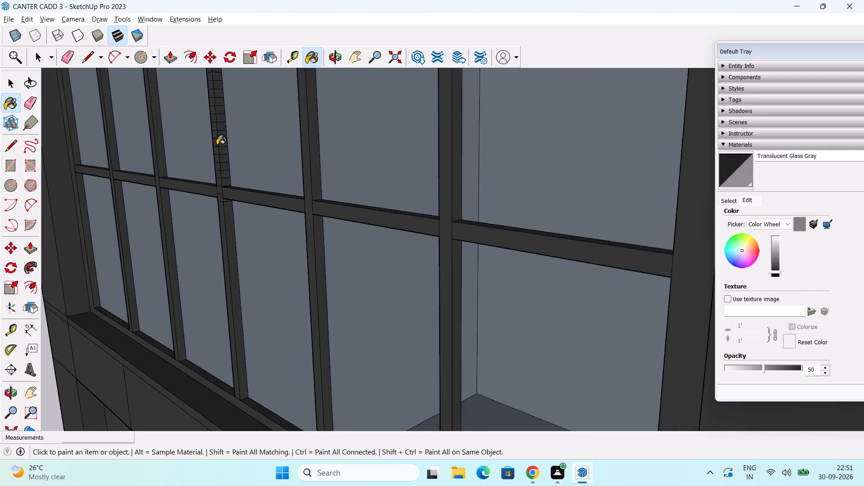
{"action": "scroll", "coordinate": [217, 145], "scroll_direction": "up", "scroll_amount": 6}
{"action": "middle_click_drag", "start_coordinate": [220, 147], "coordinate": [393, 198]}
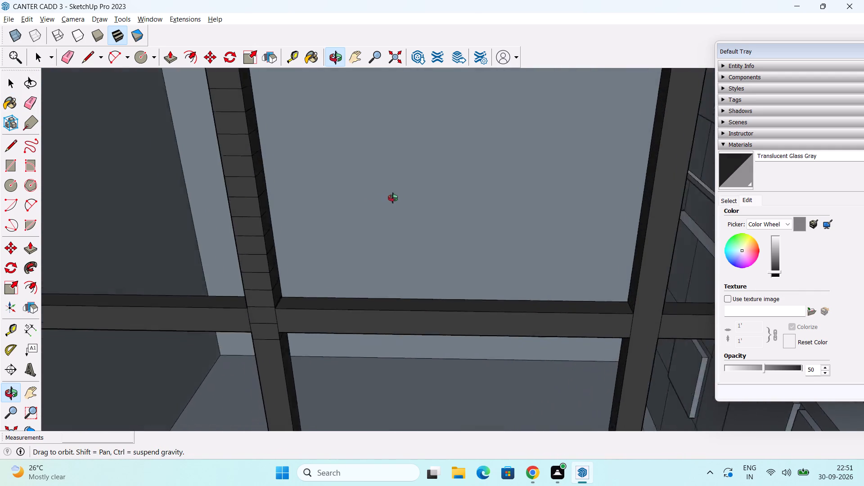
{"action": "middle_click_drag", "start_coordinate": [393, 198], "coordinate": [306, 201]}
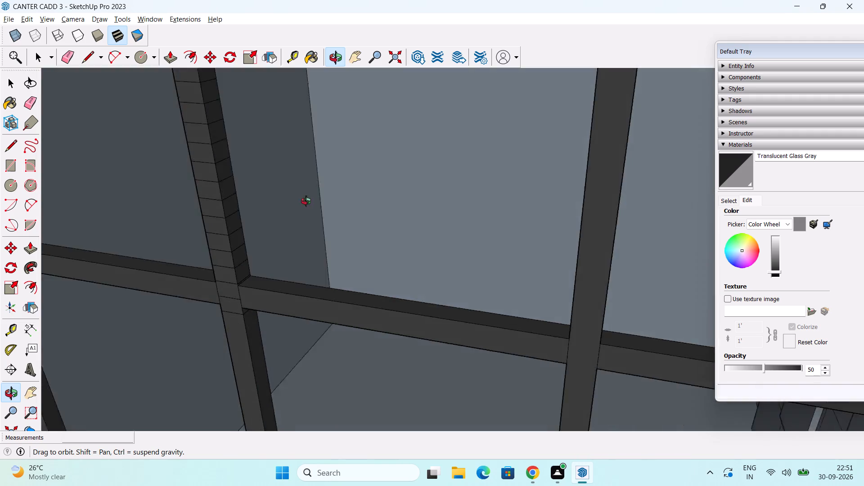
{"action": "middle_click_drag", "start_coordinate": [306, 201], "coordinate": [209, 194]}
{"action": "scroll", "coordinate": [209, 185], "scroll_direction": "down", "scroll_amount": 11}
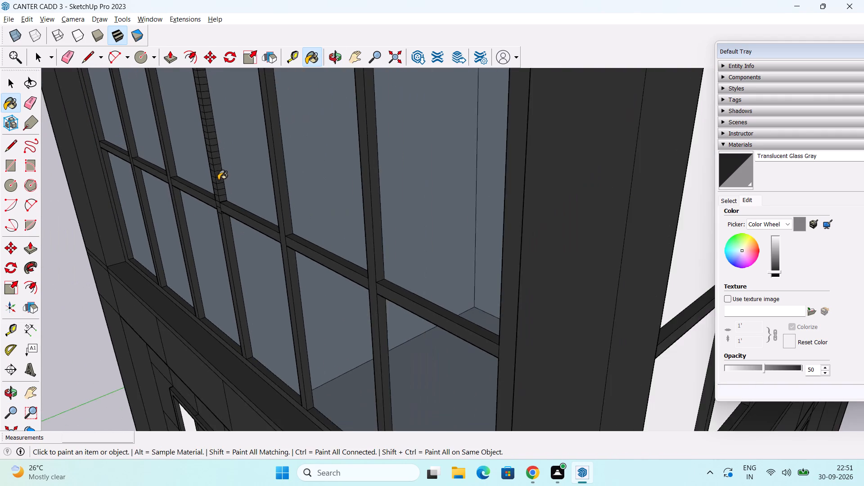
{"action": "scroll", "coordinate": [219, 180], "scroll_direction": "down", "scroll_amount": 6}
{"action": "middle_click_drag", "start_coordinate": [226, 187], "coordinate": [249, 148]}
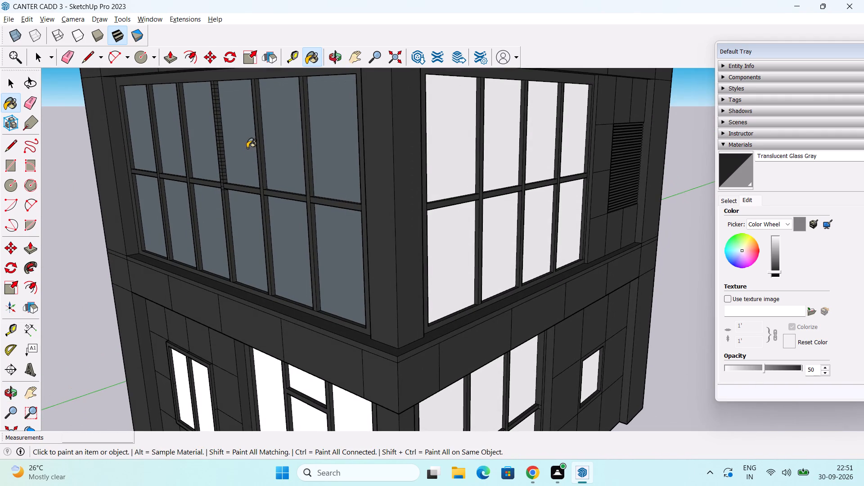
{"action": "scroll", "coordinate": [669, 230], "scroll_direction": "down", "scroll_amount": 3}
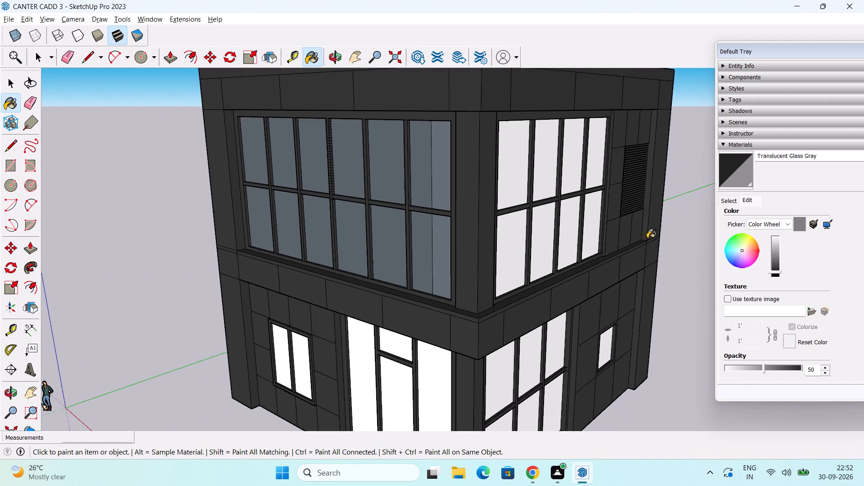
Paint all eight panes of the first-floor side facade window with Translucent Glass Gray.
{"action": "middle_click_drag", "start_coordinate": [572, 265], "coordinate": [545, 231]}
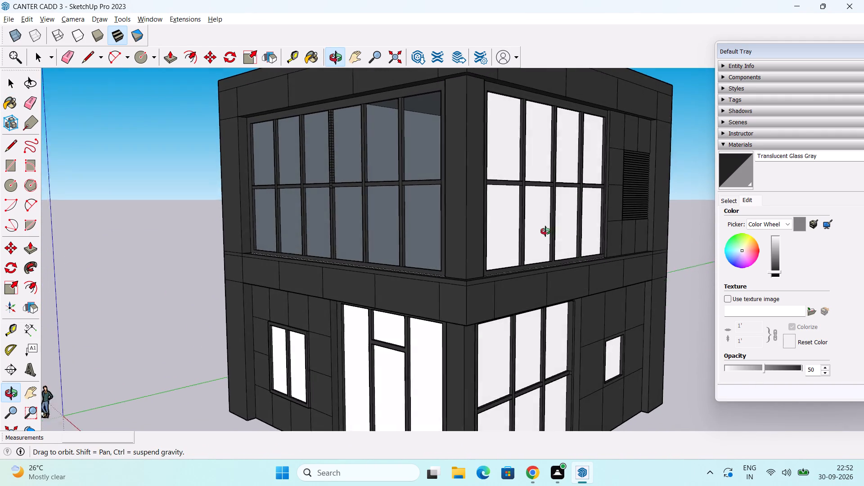
{"action": "middle_click_drag", "start_coordinate": [545, 231], "coordinate": [540, 232]}
{"action": "left_click", "coordinate": [495, 154]}
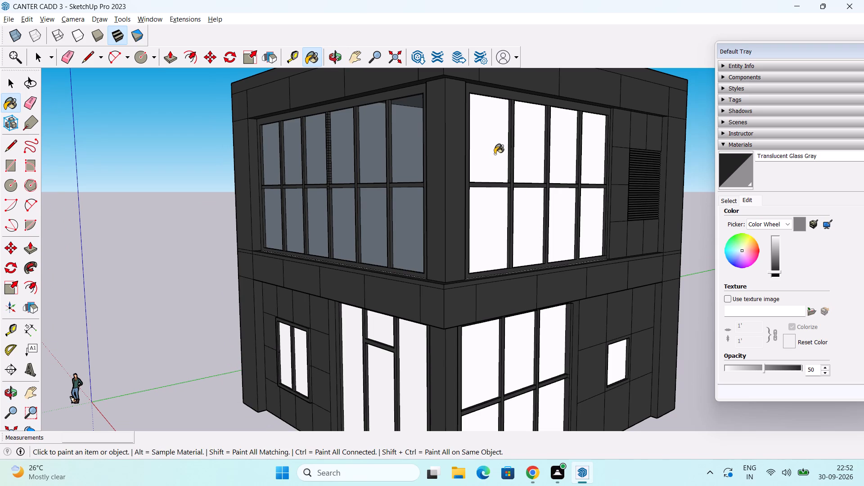
{"action": "left_click", "coordinate": [525, 155]}
{"action": "left_click", "coordinate": [563, 155]}
{"action": "left_click", "coordinate": [589, 156]}
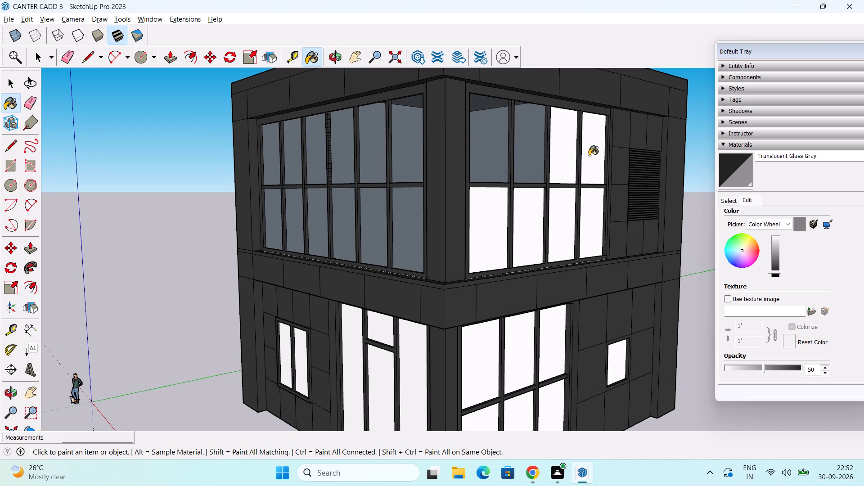
{"action": "left_click", "coordinate": [480, 236]}
{"action": "left_click", "coordinate": [535, 236]}
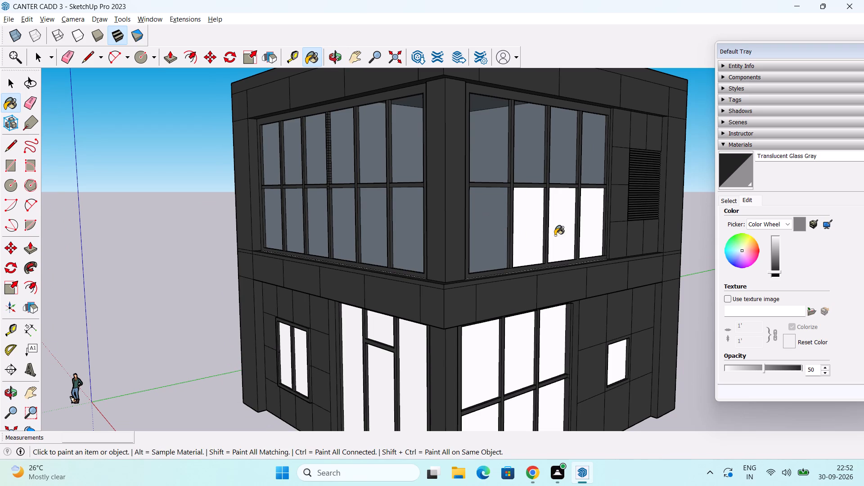
{"action": "left_click", "coordinate": [564, 235]}
{"action": "left_click", "coordinate": [594, 233]}
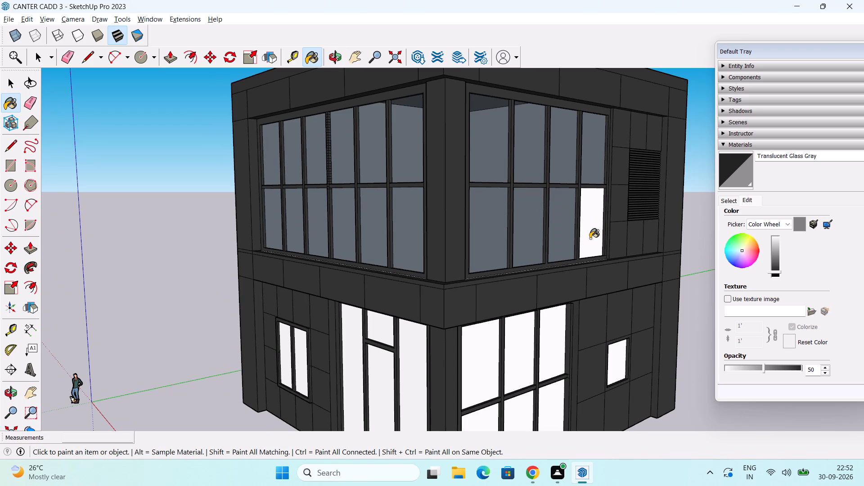
Paint both panes of the small ground-floor front window with Translucent Glass Gray.
{"action": "middle_click_drag", "start_coordinate": [587, 260], "coordinate": [544, 256]}
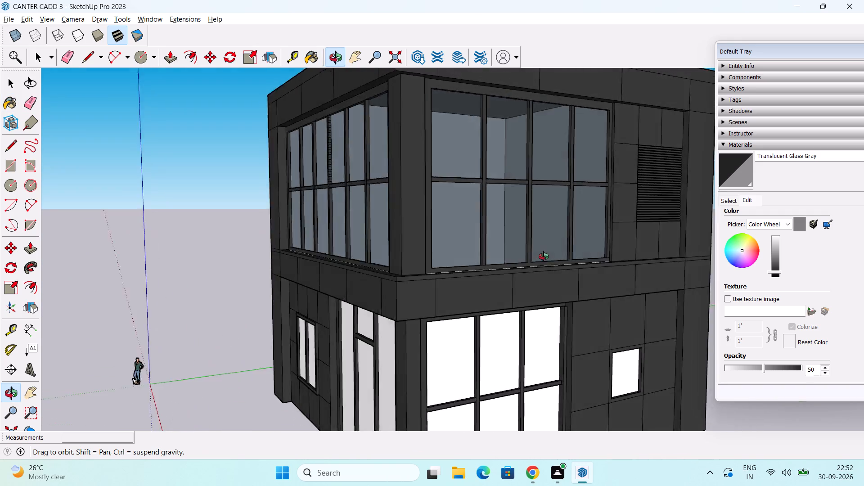
{"action": "middle_click_drag", "start_coordinate": [544, 256], "coordinate": [573, 299]}
{"action": "scroll", "coordinate": [573, 299], "scroll_direction": "down", "scroll_amount": 2}
{"action": "middle_click_drag", "start_coordinate": [560, 325], "coordinate": [580, 292]}
{"action": "left_click", "coordinate": [326, 354]}
{"action": "left_click", "coordinate": [342, 354]}
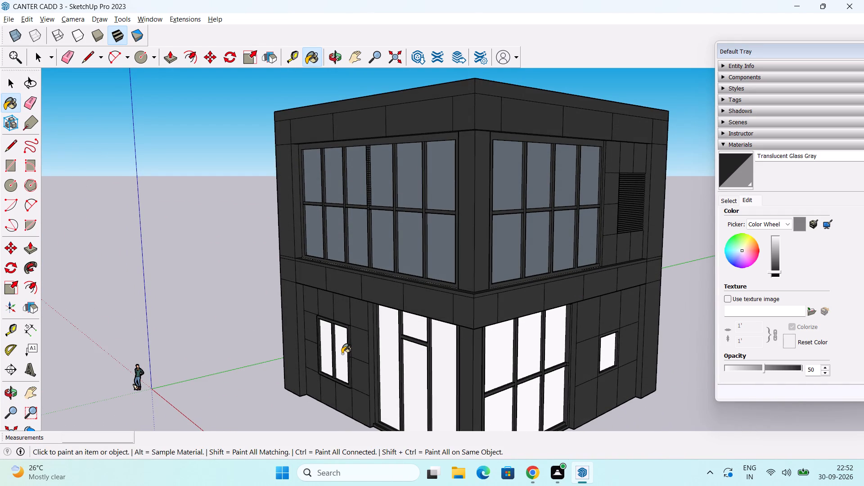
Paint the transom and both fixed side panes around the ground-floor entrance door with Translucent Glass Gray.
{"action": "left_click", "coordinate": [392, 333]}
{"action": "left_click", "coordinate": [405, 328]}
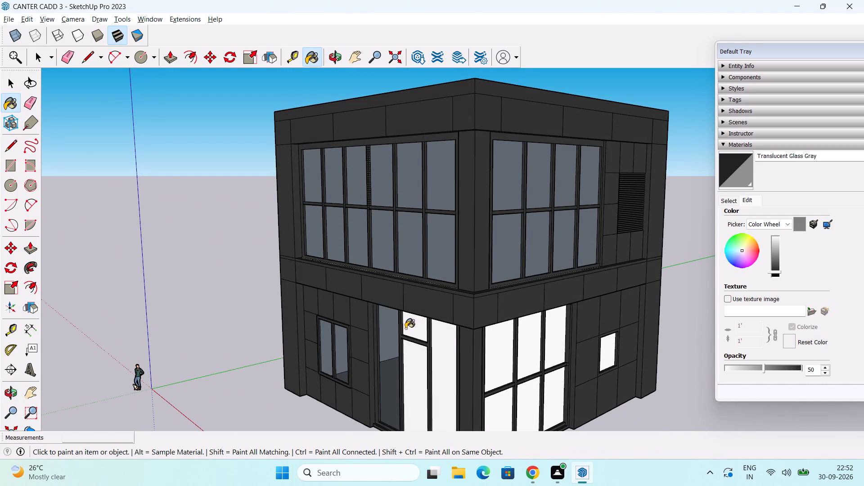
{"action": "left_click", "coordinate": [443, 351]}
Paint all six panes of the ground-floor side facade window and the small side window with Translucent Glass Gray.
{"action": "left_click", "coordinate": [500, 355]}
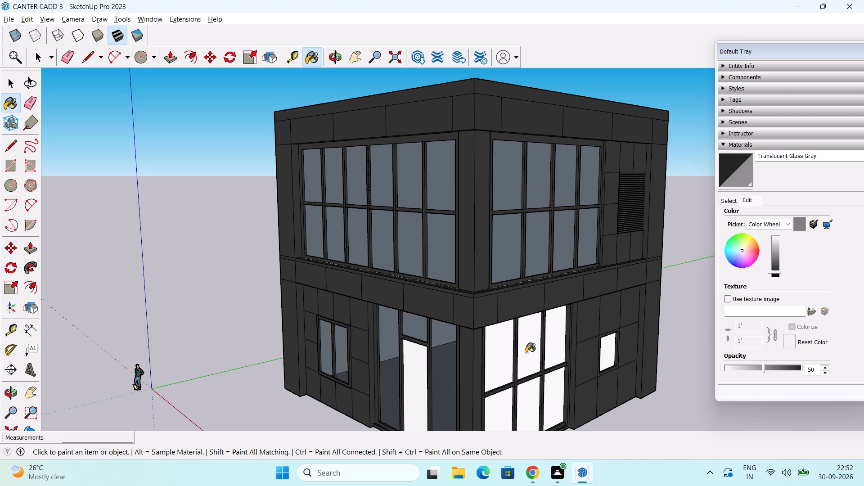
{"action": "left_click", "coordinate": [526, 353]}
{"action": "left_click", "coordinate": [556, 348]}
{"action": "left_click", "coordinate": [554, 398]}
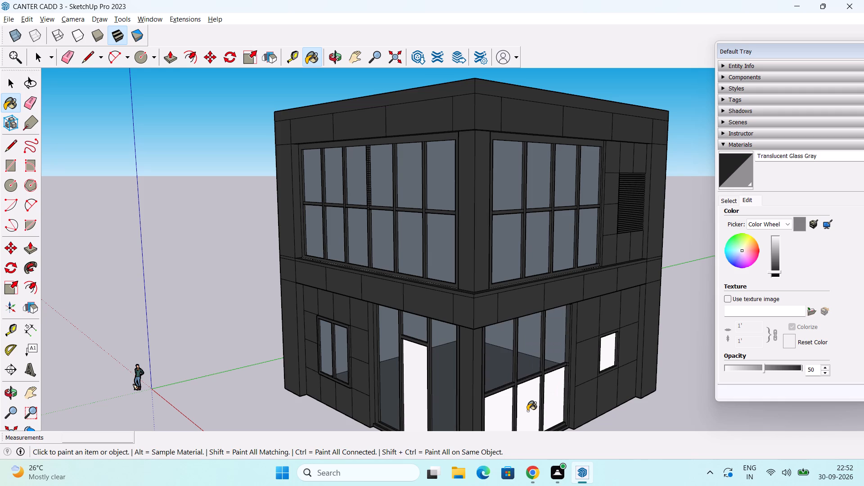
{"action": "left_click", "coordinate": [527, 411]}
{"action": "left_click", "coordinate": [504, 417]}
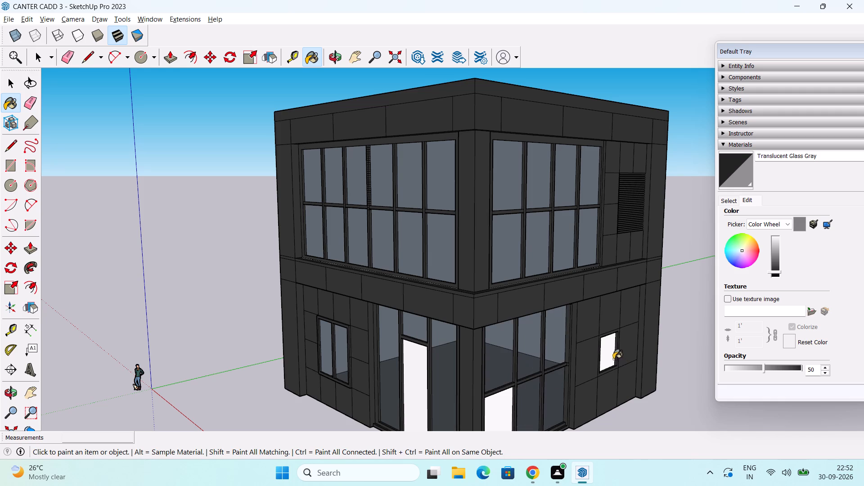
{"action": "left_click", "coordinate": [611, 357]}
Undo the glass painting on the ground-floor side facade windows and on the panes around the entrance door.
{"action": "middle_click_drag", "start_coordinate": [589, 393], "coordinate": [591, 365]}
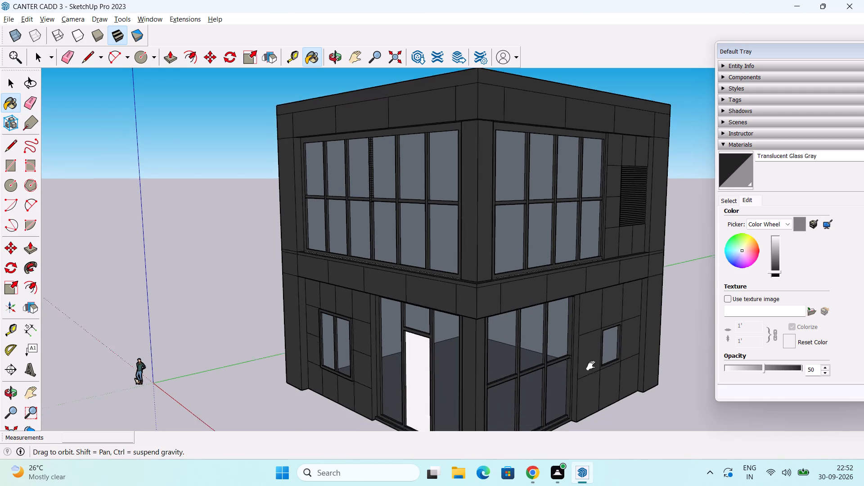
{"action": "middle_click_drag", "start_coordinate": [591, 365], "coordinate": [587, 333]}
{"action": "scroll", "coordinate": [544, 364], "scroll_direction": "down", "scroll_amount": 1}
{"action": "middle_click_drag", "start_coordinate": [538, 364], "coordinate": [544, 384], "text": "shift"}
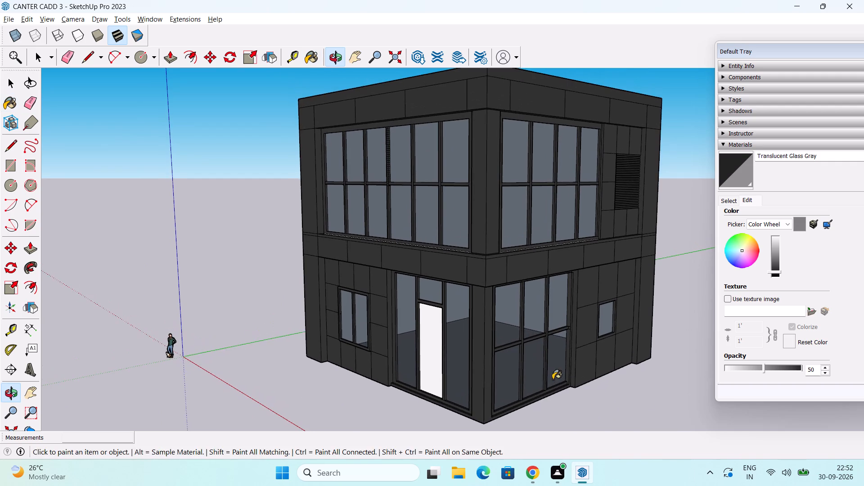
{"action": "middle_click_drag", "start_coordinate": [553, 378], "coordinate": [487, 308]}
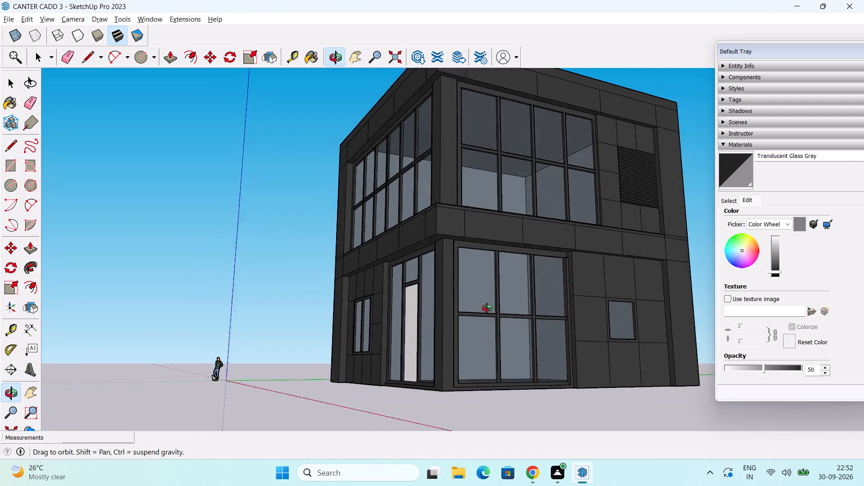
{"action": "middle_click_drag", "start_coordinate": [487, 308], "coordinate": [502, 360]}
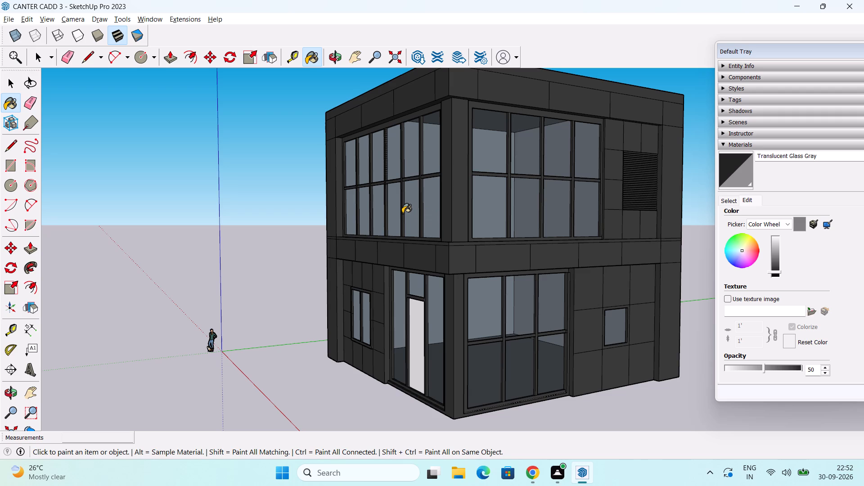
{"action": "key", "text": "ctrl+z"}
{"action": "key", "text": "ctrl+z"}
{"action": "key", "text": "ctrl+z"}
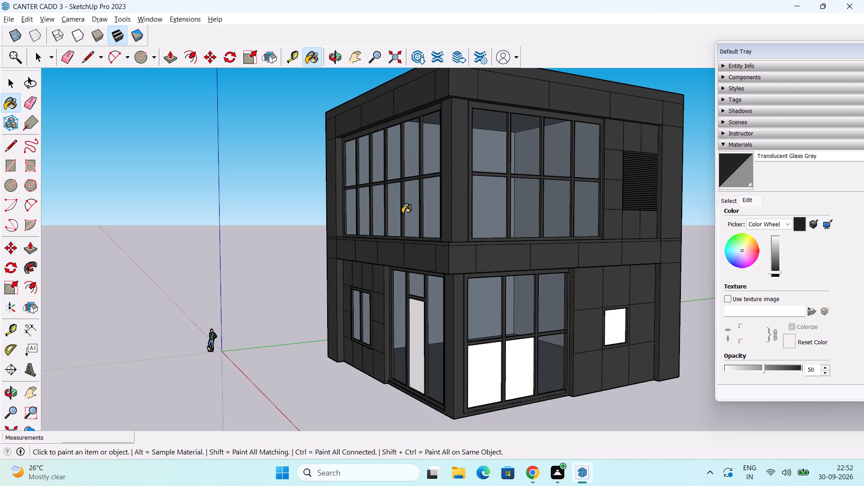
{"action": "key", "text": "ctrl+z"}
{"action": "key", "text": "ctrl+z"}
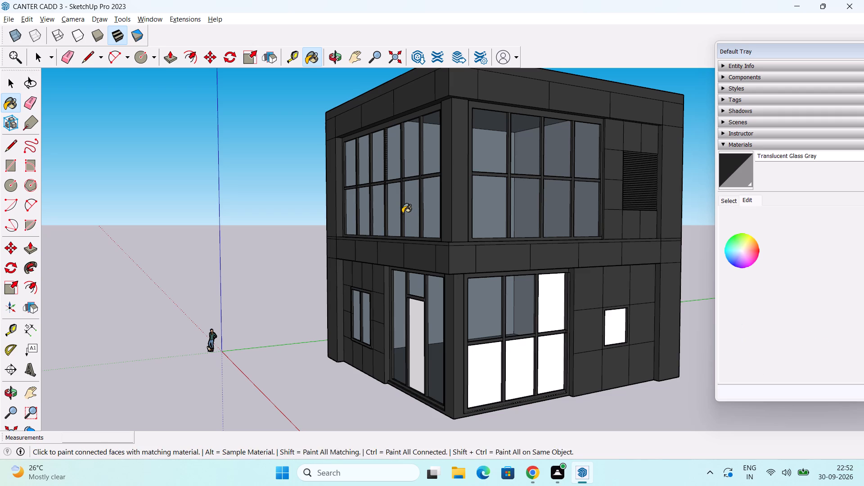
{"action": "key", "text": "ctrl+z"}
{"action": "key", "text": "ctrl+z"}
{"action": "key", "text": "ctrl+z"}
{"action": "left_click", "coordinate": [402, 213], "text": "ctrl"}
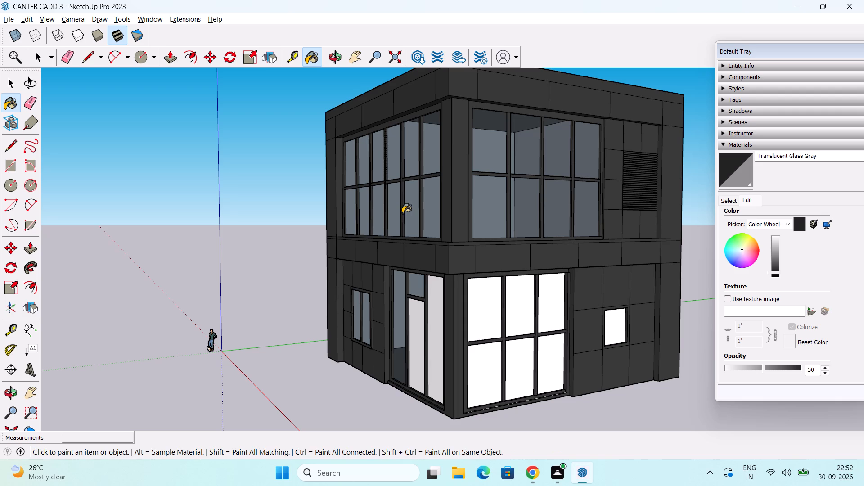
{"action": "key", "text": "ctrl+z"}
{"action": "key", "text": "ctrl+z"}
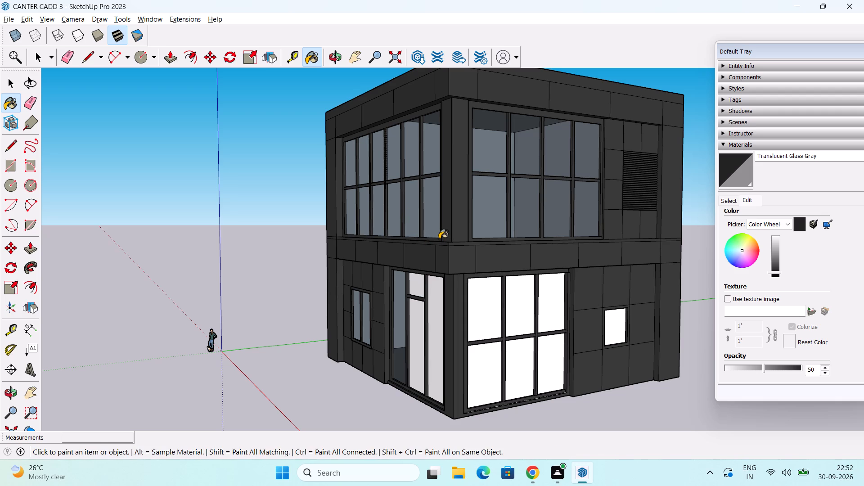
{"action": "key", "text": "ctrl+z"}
Undo the glass painting on the small ground-floor front window and all eight first-floor side facade panes.
{"action": "key", "text": "ctrl+z"}
{"action": "key", "text": "ctrl+z"}
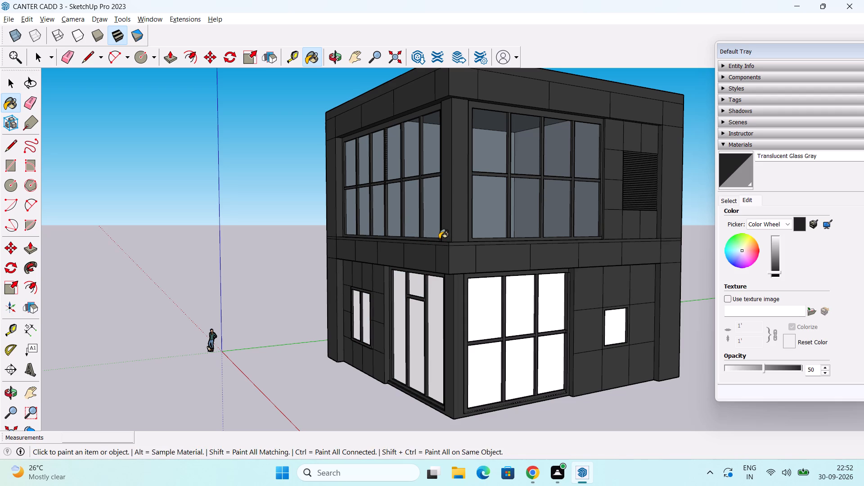
{"action": "key", "text": "ctrl+z"}
{"action": "key", "text": "space"}
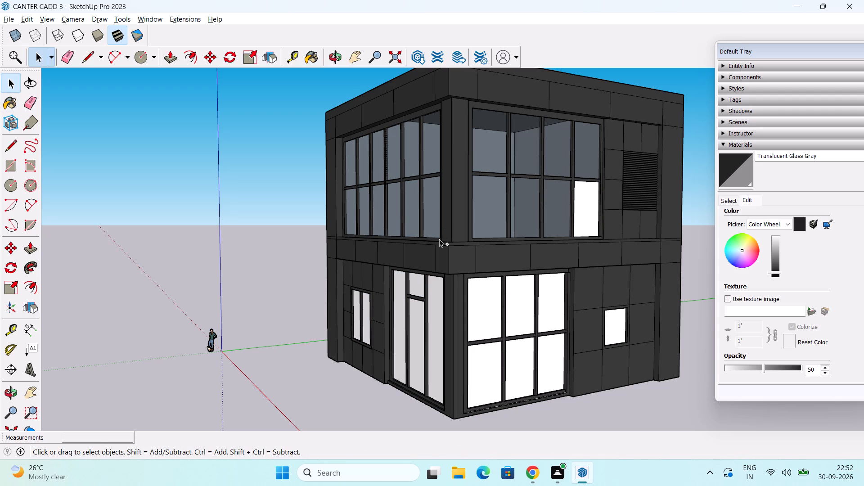
{"action": "key", "text": "ctrl+z"}
{"action": "key", "text": "ctrl+z"}
{"action": "key", "text": "ctrl+z"}
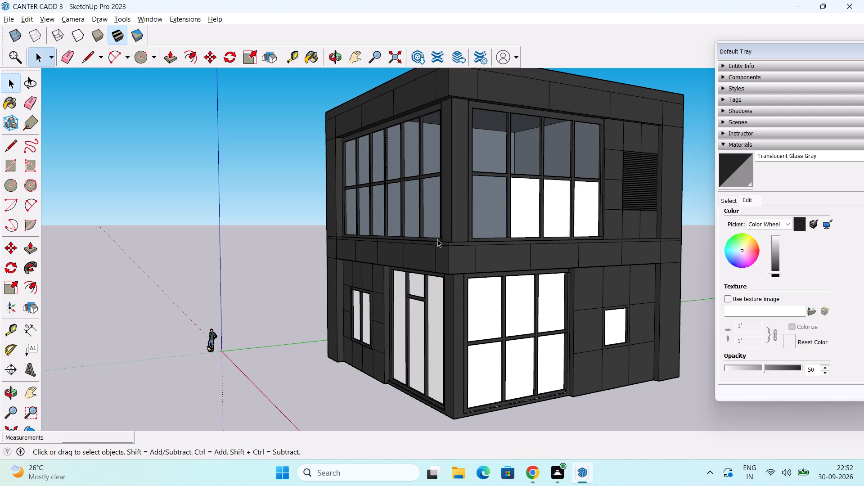
{"action": "key", "text": "ctrl+z"}
{"action": "key", "text": "ctrl+z"}
{"action": "key", "text": "ctrl+z"}
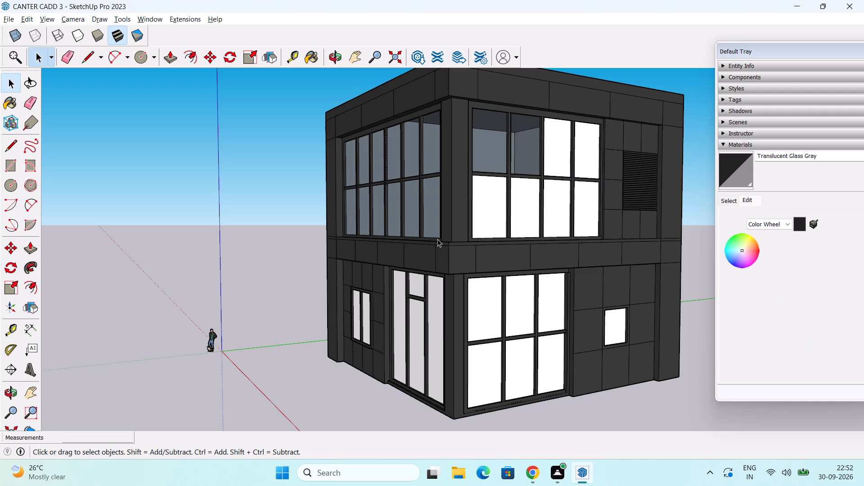
{"action": "key", "text": "ctrl+z"}
Undo the brightness changes to Translucent Glass Gray and the glass painting on all first-floor front window panes.
{"action": "key", "text": "ctrl+z"}
{"action": "key", "text": "ctrl+z"}
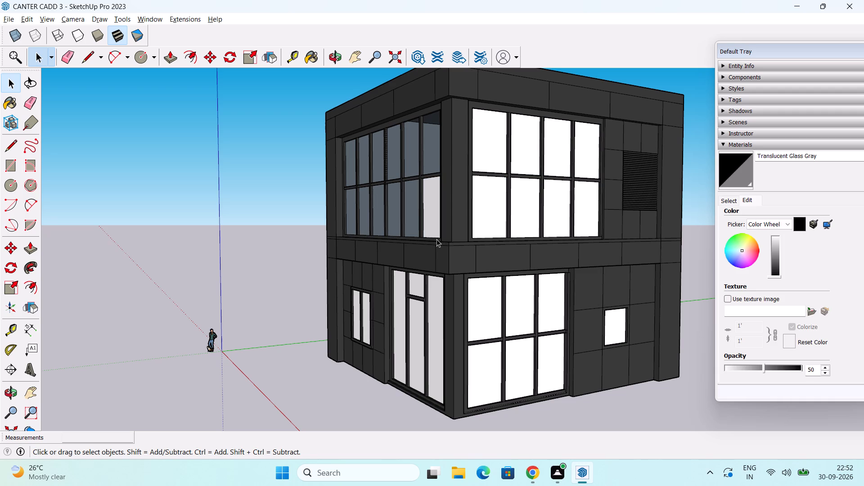
{"action": "key", "text": "ctrl+z"}
{"action": "key", "text": "ctrl+z"}
{"action": "left_click", "coordinate": [435, 239], "text": "ctrl"}
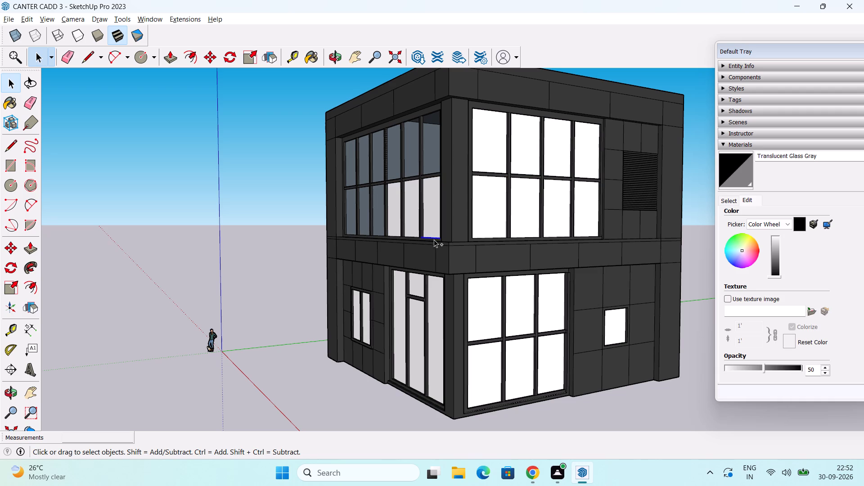
{"action": "key", "text": "ctrl+z"}
{"action": "key", "text": "ctrl+z"}
{"action": "key", "text": "ctrl+z"}
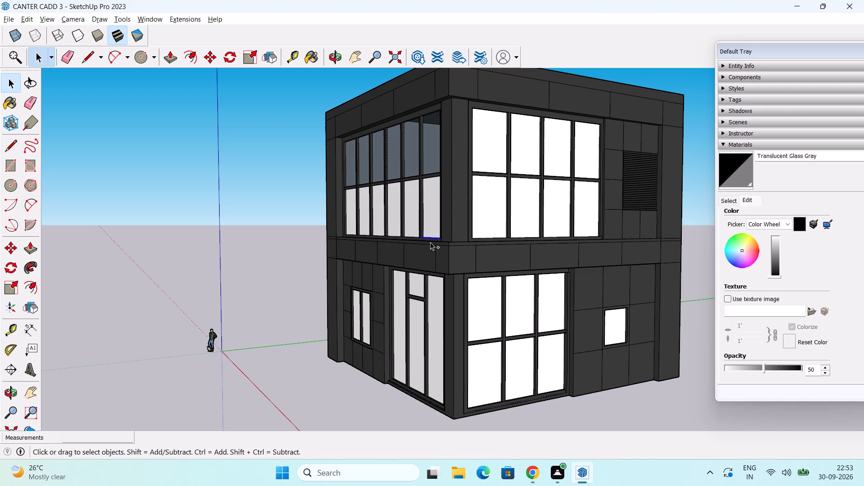
{"action": "key", "text": "ctrl+z"}
{"action": "key", "text": "ctrl+z"}
{"action": "key", "text": "ctrl+z"}
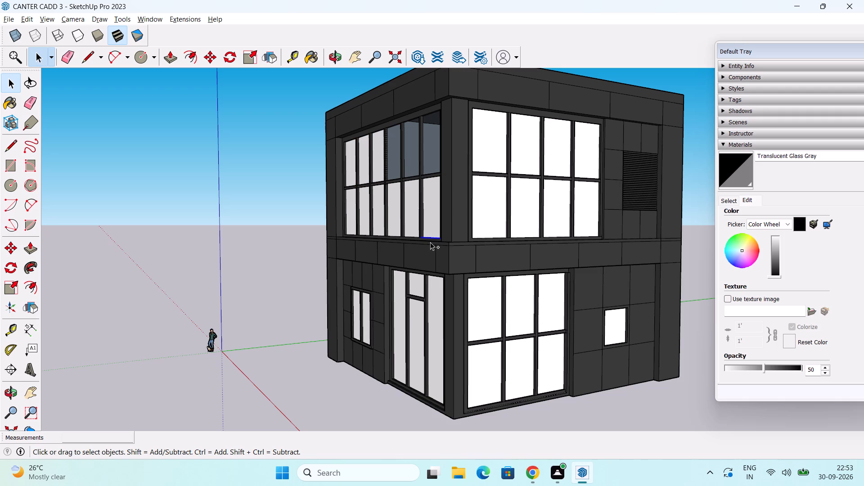
{"action": "key", "text": "ctrl+z"}
{"action": "key", "text": "ctrl+z"}
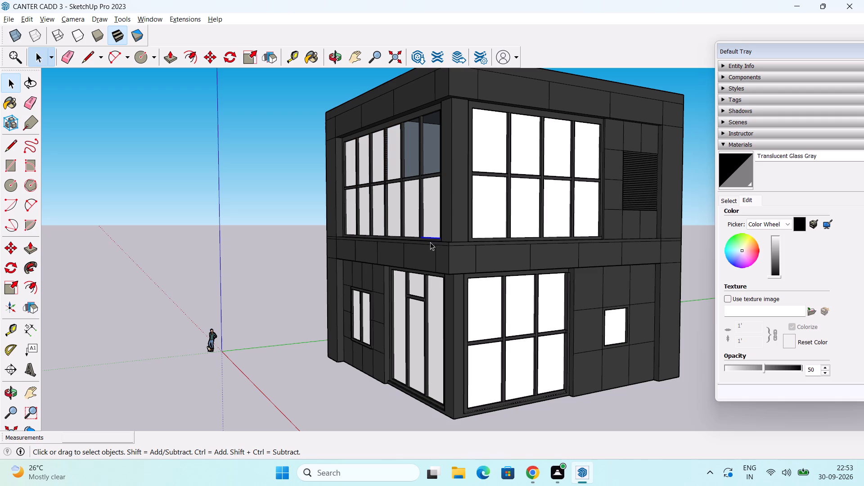
{"action": "key", "text": "ctrl+z"}
{"action": "key", "text": "ctrl+z"}
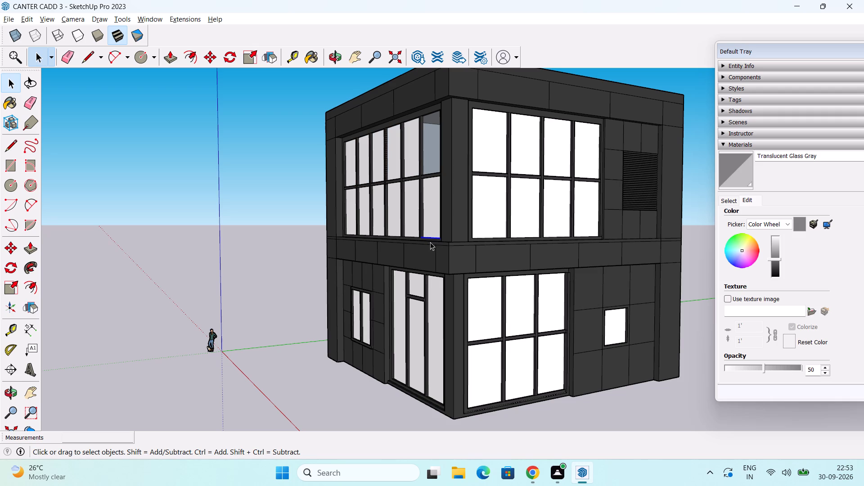
{"action": "key", "text": "ctrl+z"}
Undo six further edits made before the window glass was painted.
{"action": "scroll", "coordinate": [362, 157], "scroll_direction": "up", "scroll_amount": 6}
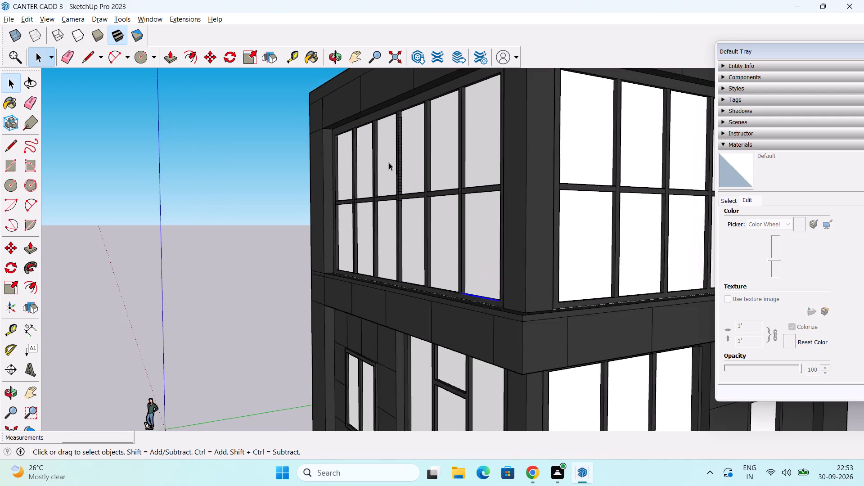
{"action": "scroll", "coordinate": [389, 162], "scroll_direction": "up", "scroll_amount": 3}
{"action": "key", "text": "ctrl+z"}
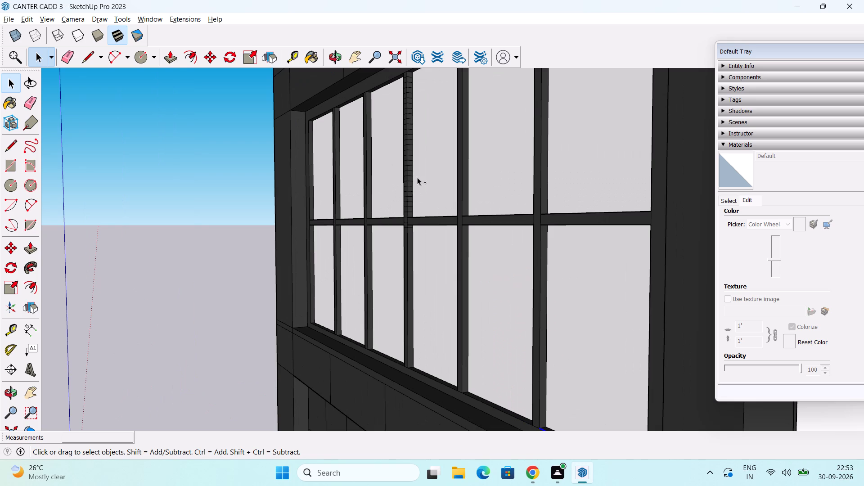
{"action": "scroll", "coordinate": [417, 177], "scroll_direction": "down", "scroll_amount": 10}
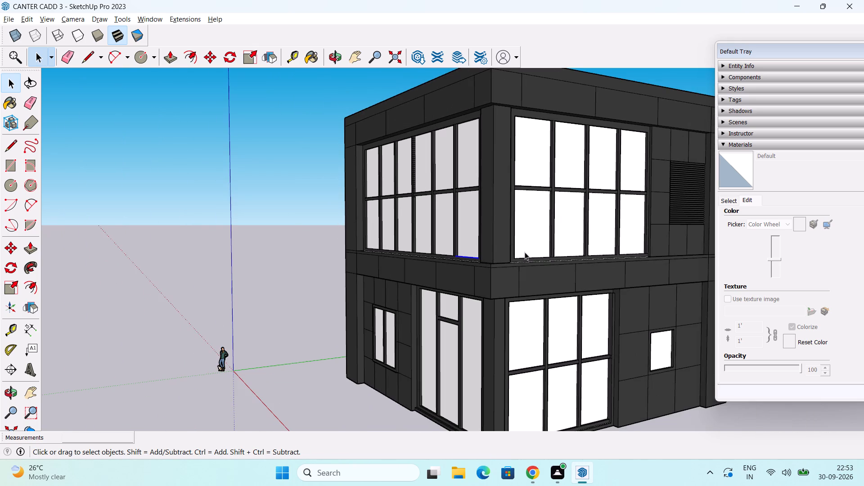
{"action": "scroll", "coordinate": [525, 252], "scroll_direction": "down", "scroll_amount": 2}
{"action": "middle_click_drag", "start_coordinate": [567, 299], "coordinate": [510, 297], "text": "shift"}
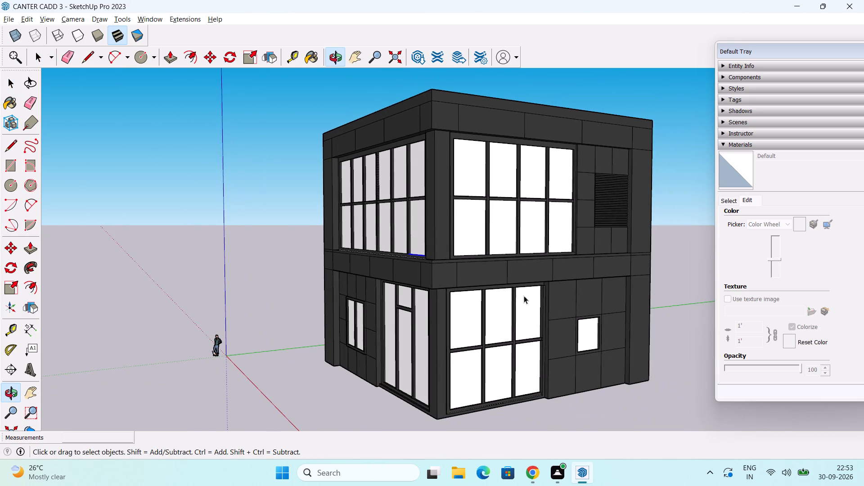
{"action": "key", "text": "ctrl+z"}
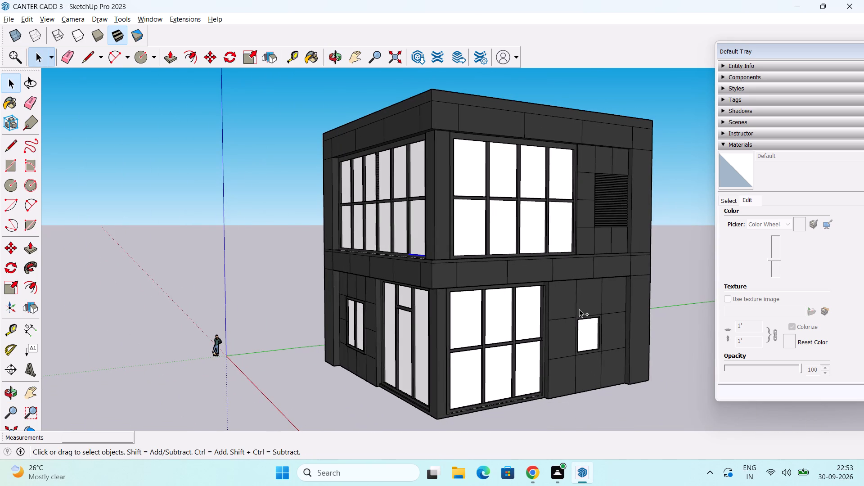
{"action": "key", "text": "ctrl+z"}
{"action": "key", "text": "ctrl+z"}
{"action": "key", "text": "ctrl+z"}
{"action": "key", "text": "ctrl+z"}
Redo the last undone edit.
{"action": "scroll", "coordinate": [577, 202], "scroll_direction": "up", "scroll_amount": 8}
{"action": "middle_click_drag", "start_coordinate": [646, 276], "coordinate": [433, 295]}
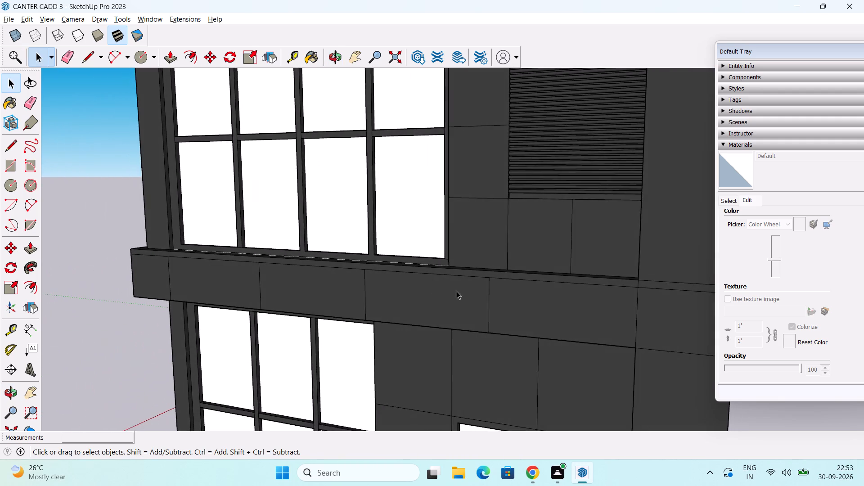
{"action": "scroll", "coordinate": [504, 273], "scroll_direction": "up", "scroll_amount": 3}
{"action": "key", "text": "ctrl+y"}
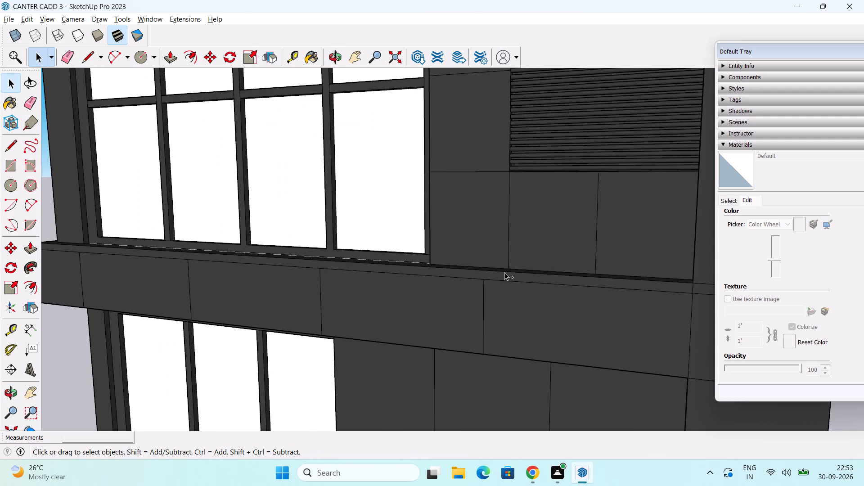
Examine the window panes and frames on both facades from close up and from below.
{"action": "scroll", "coordinate": [504, 272], "scroll_direction": "down", "scroll_amount": 4}
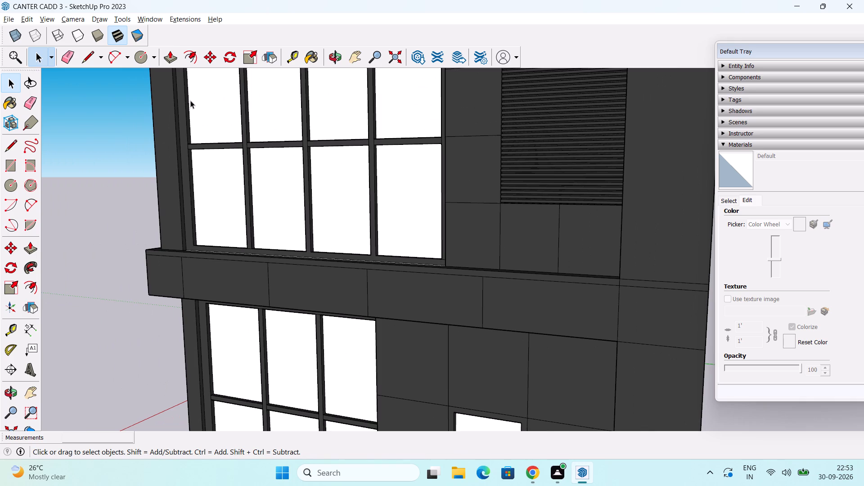
{"action": "middle_click_drag", "start_coordinate": [244, 226], "coordinate": [290, 209]}
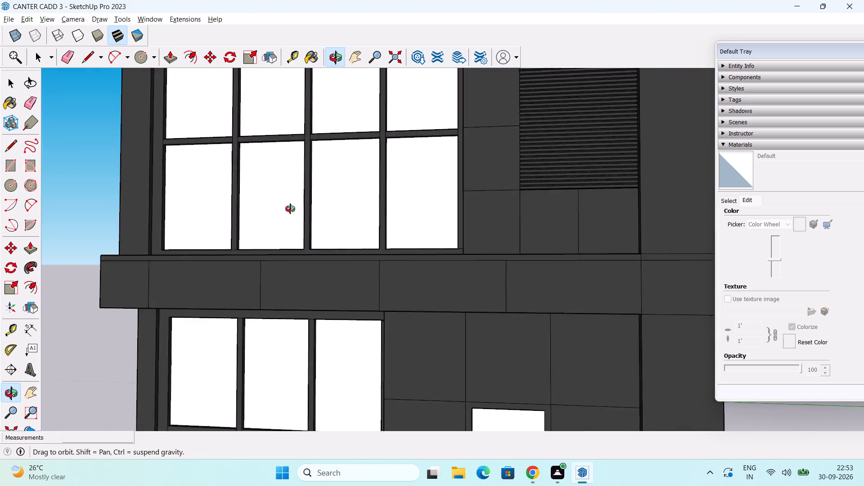
{"action": "middle_click_drag", "start_coordinate": [290, 209], "coordinate": [287, 219]}
{"action": "scroll", "coordinate": [287, 219], "scroll_direction": "down", "scroll_amount": 6}
{"action": "middle_click_drag", "start_coordinate": [280, 255], "coordinate": [432, 32]}
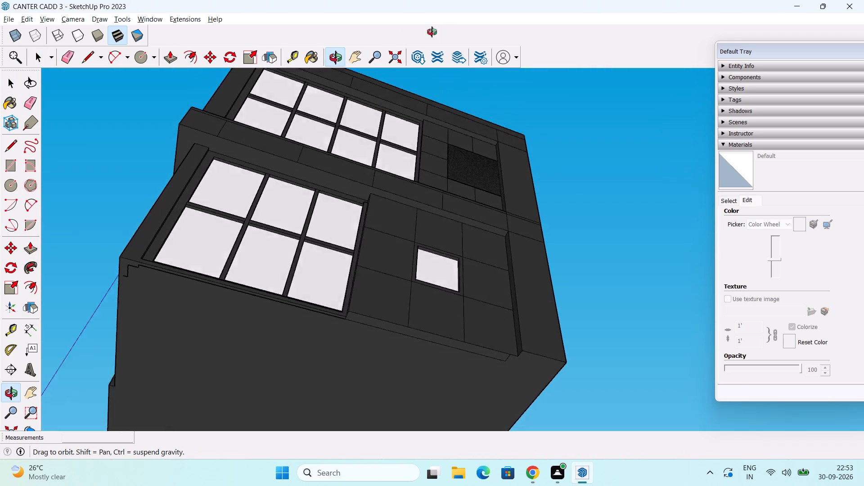
{"action": "middle_click_drag", "start_coordinate": [432, 32], "coordinate": [556, 123]}
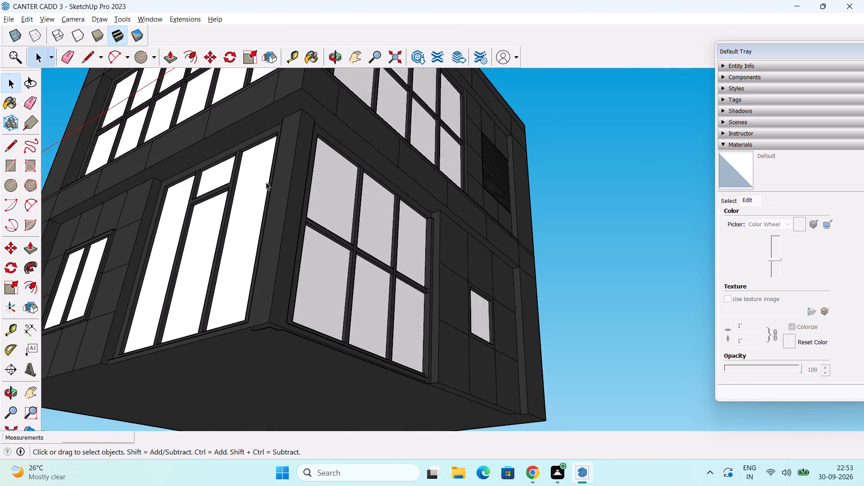
Examine the window panes, mullions and door frames on the front and side facades from above and close up.
{"action": "scroll", "coordinate": [265, 181], "scroll_direction": "down", "scroll_amount": 6}
{"action": "middle_click_drag", "start_coordinate": [270, 189], "coordinate": [278, 387]}
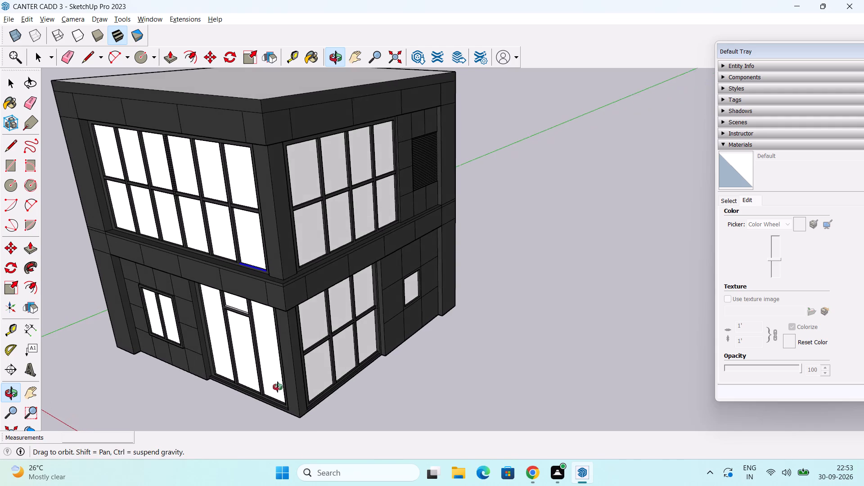
{"action": "middle_click_drag", "start_coordinate": [278, 387], "coordinate": [275, 383]}
{"action": "scroll", "coordinate": [251, 292], "scroll_direction": "up", "scroll_amount": 6}
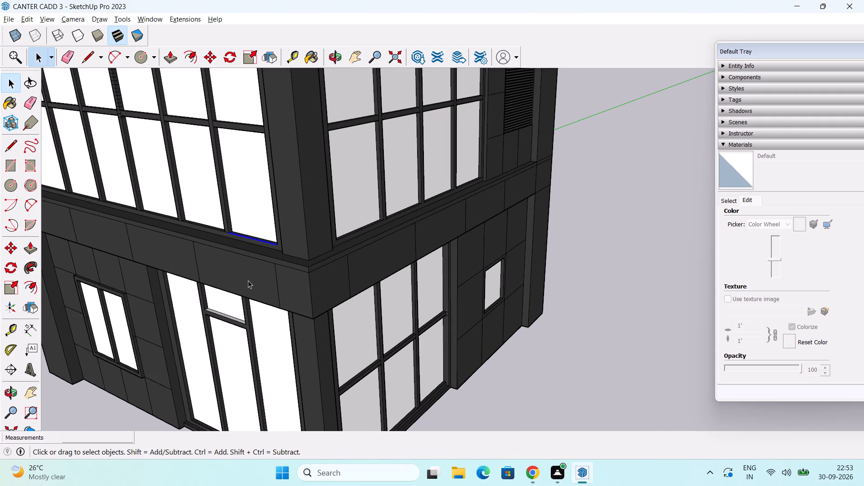
{"action": "scroll", "coordinate": [250, 272], "scroll_direction": "down", "scroll_amount": 3}
{"action": "middle_click_drag", "start_coordinate": [243, 225], "coordinate": [445, 205]}
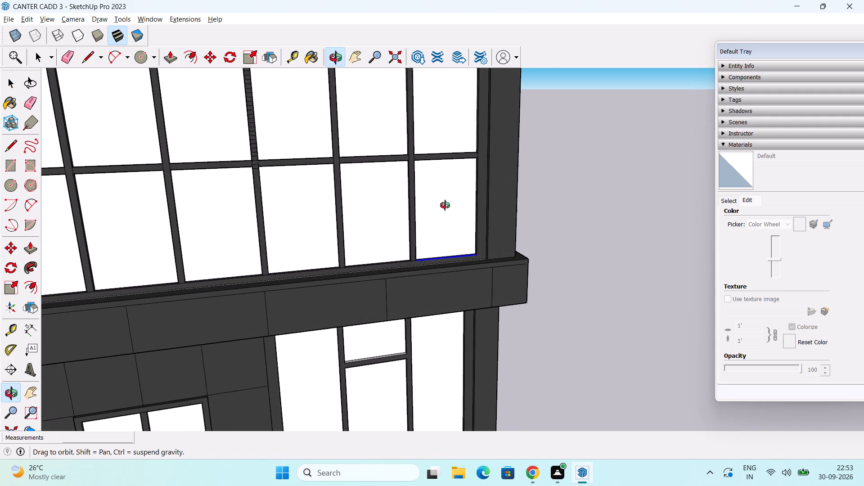
{"action": "middle_click_drag", "start_coordinate": [445, 205], "coordinate": [343, 228]}
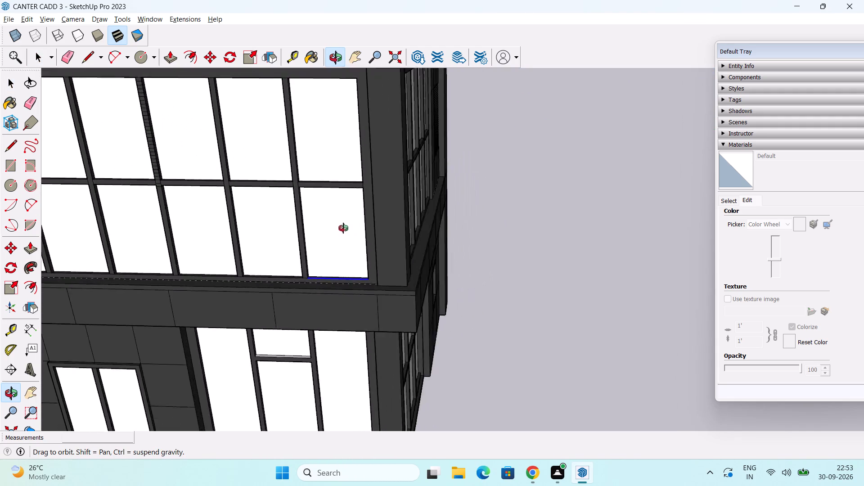
{"action": "middle_click_drag", "start_coordinate": [343, 228], "coordinate": [212, 236]}
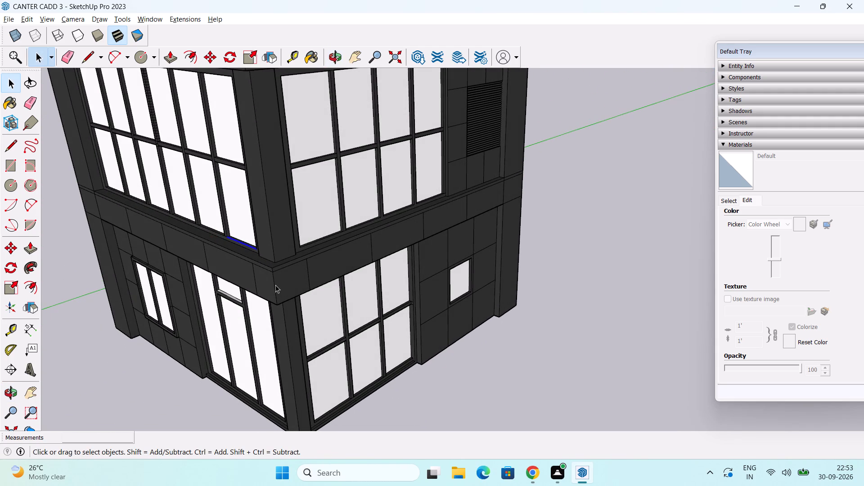
Redo the last three undone edits.
{"action": "key", "text": "ctrl+y"}
{"action": "key", "text": "ctrl+y"}
{"action": "key", "text": "ctrl+y"}
Delete the topmost short cross edge on the corner-facing side of the first-floor front window's segmented upper mullion, third from the building corner.
{"action": "scroll", "coordinate": [228, 399], "scroll_direction": "down", "scroll_amount": 1}
{"action": "middle_click_drag", "start_coordinate": [227, 407], "coordinate": [322, 163]}
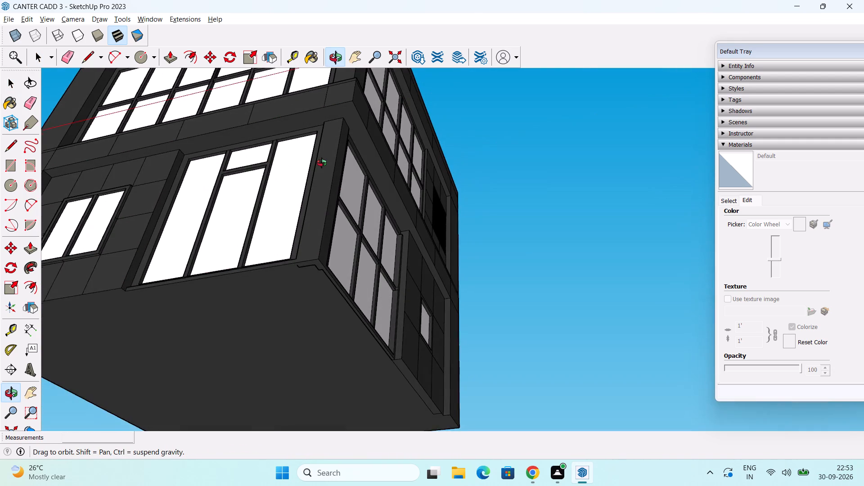
{"action": "middle_click_drag", "start_coordinate": [322, 163], "coordinate": [218, 308]}
{"action": "key", "text": "space"}
{"action": "scroll", "coordinate": [210, 135], "scroll_direction": "up", "scroll_amount": 4}
{"action": "scroll", "coordinate": [136, 155], "scroll_direction": "up", "scroll_amount": 9}
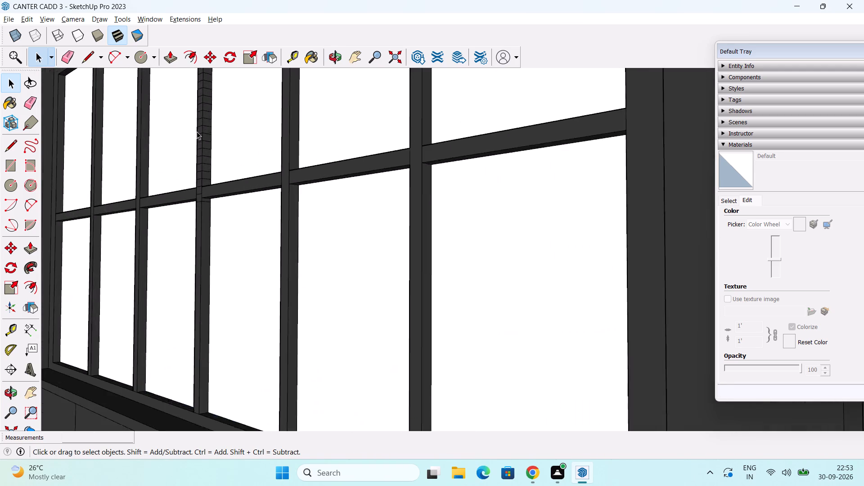
{"action": "scroll", "coordinate": [197, 131], "scroll_direction": "up", "scroll_amount": 2}
{"action": "middle_click_drag", "start_coordinate": [207, 127], "coordinate": [201, 260], "text": "shift"}
{"action": "scroll", "coordinate": [203, 65], "scroll_direction": "up", "scroll_amount": 1}
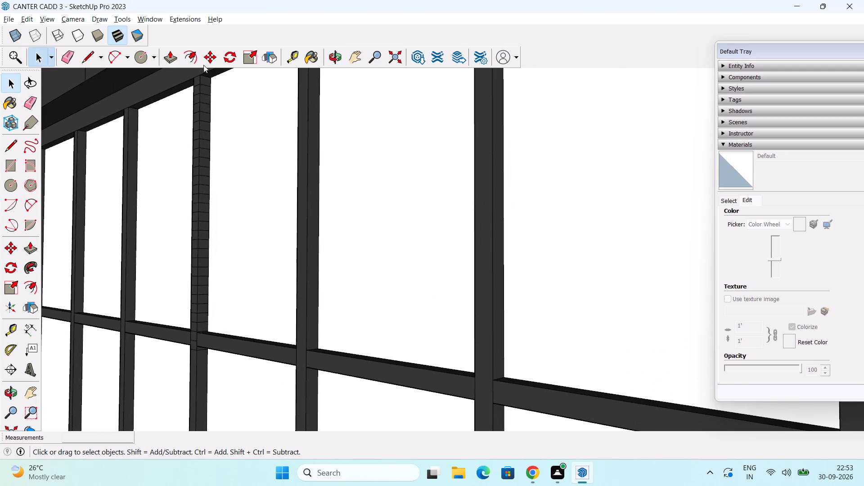
{"action": "scroll", "coordinate": [203, 65], "scroll_direction": "up", "scroll_amount": 5}
{"action": "middle_click_drag", "start_coordinate": [199, 79], "coordinate": [193, 128], "text": "shift"}
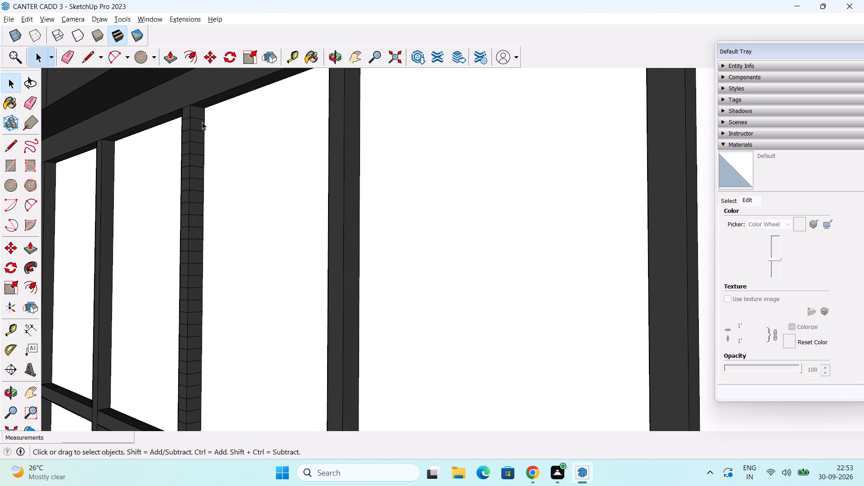
{"action": "left_click_drag", "start_coordinate": [200, 120], "coordinate": [198, 136]}
{"action": "key", "text": "Escape"}
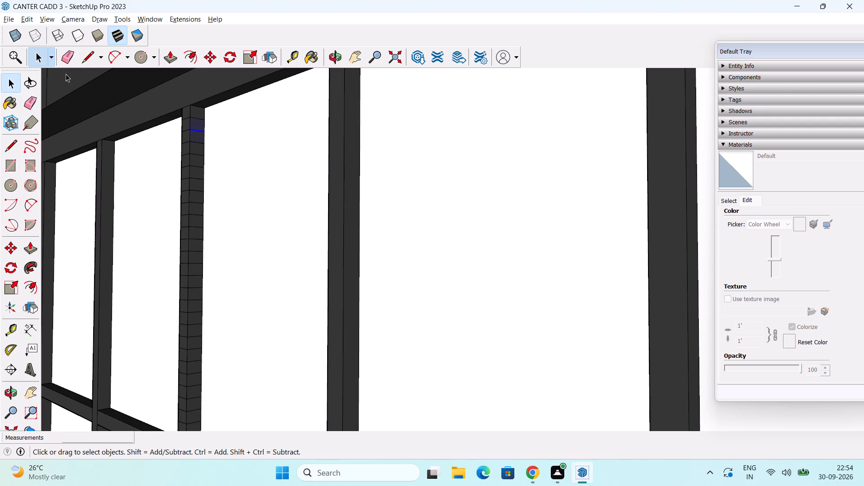
{"action": "left_click", "coordinate": [66, 74]}
{"action": "left_click", "coordinate": [200, 121]}
{"action": "scroll", "coordinate": [199, 118], "scroll_direction": "up", "scroll_amount": 7}
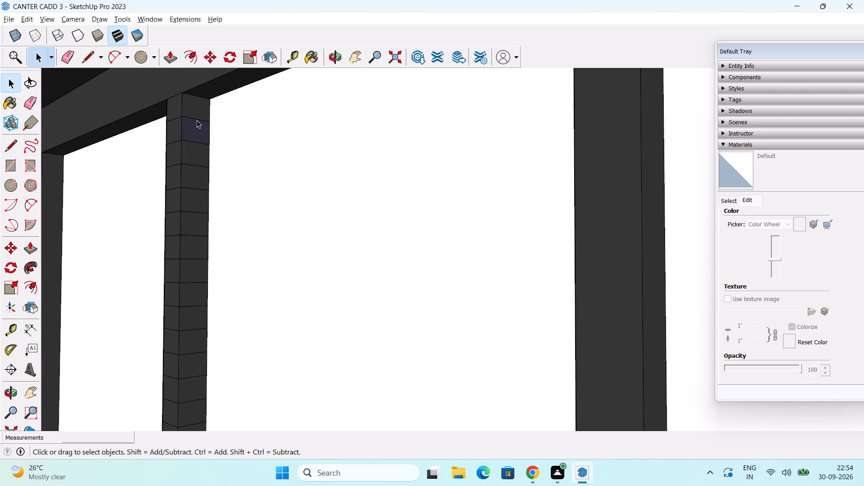
{"action": "left_click", "coordinate": [198, 120]}
{"action": "key", "text": "Delete"}
Erase the remaining short cross edges along the corner-facing side of the segmented mullion, down to the horizontal crossbar.
{"action": "scroll", "coordinate": [202, 151], "scroll_direction": "down", "scroll_amount": 9}
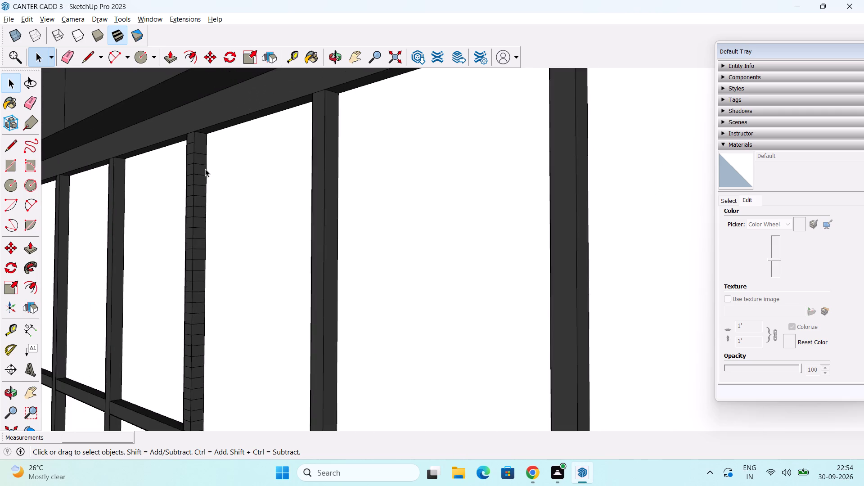
{"action": "middle_click_drag", "start_coordinate": [194, 209], "coordinate": [301, 246]}
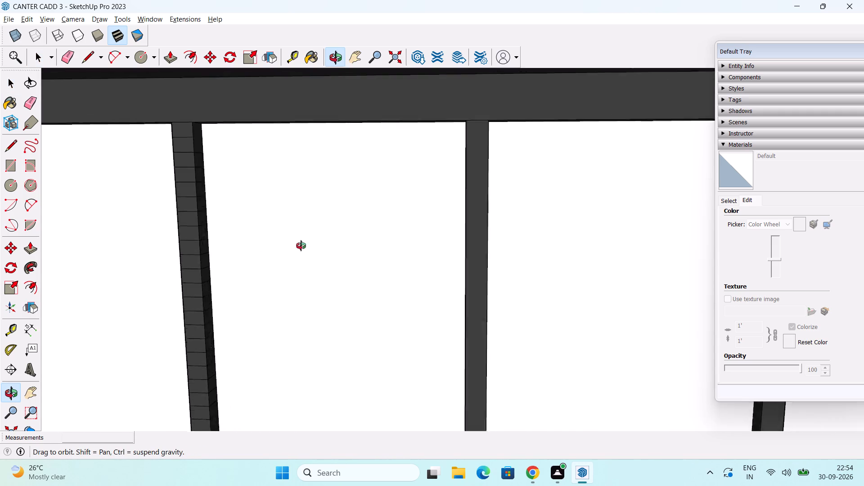
{"action": "middle_click_drag", "start_coordinate": [301, 246], "coordinate": [149, 242]}
{"action": "middle_click_drag", "start_coordinate": [233, 263], "coordinate": [225, 243], "text": "shift"}
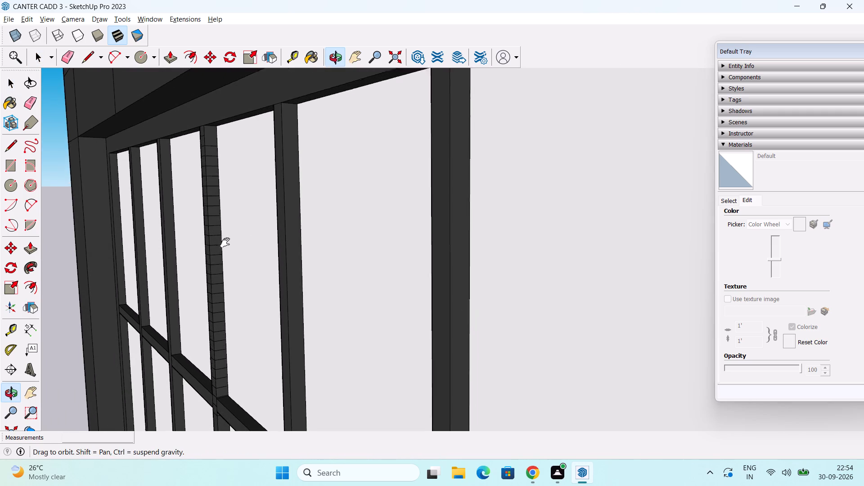
{"action": "middle_click_drag", "start_coordinate": [225, 243], "coordinate": [218, 232], "text": "shift"}
{"action": "scroll", "coordinate": [214, 216], "scroll_direction": "up", "scroll_amount": 6}
{"action": "scroll", "coordinate": [210, 210], "scroll_direction": "down", "scroll_amount": 3}
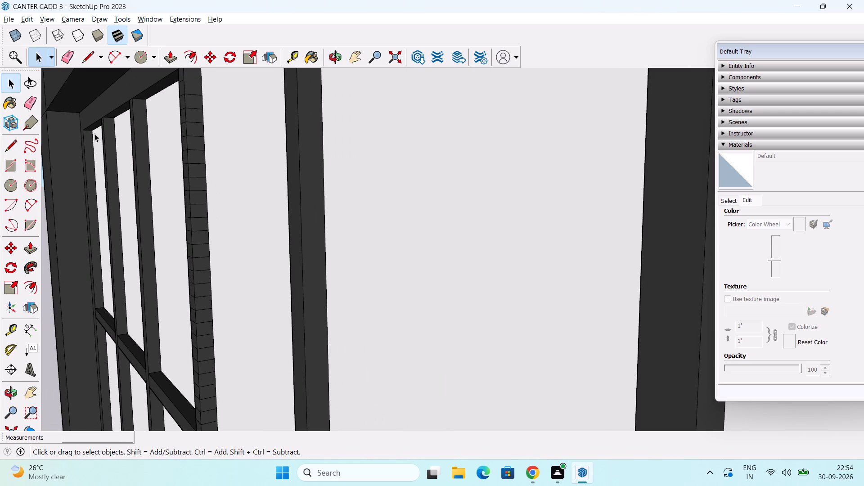
{"action": "left_click", "coordinate": [28, 101]}
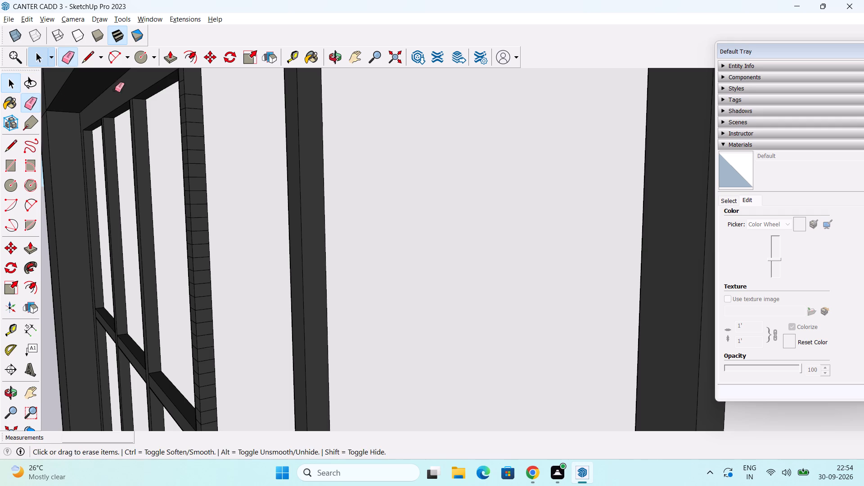
{"action": "left_click_drag", "start_coordinate": [191, 94], "coordinate": [191, 103]}
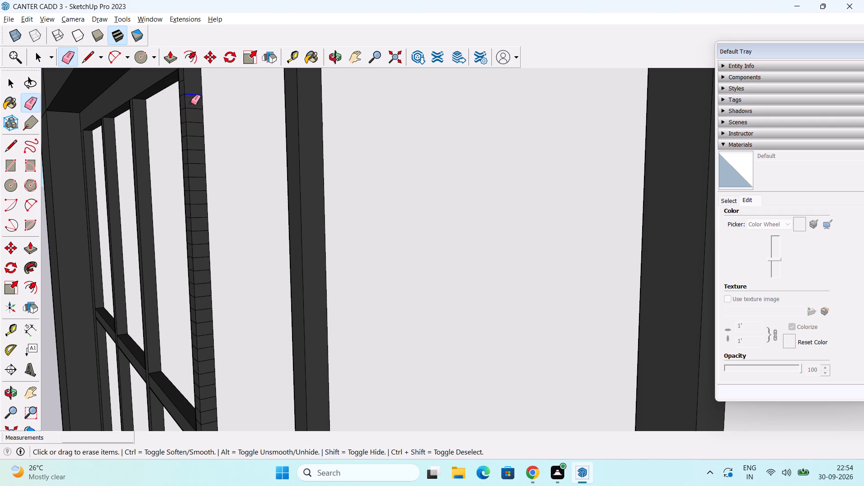
{"action": "left_click_drag", "start_coordinate": [191, 103], "coordinate": [200, 203]}
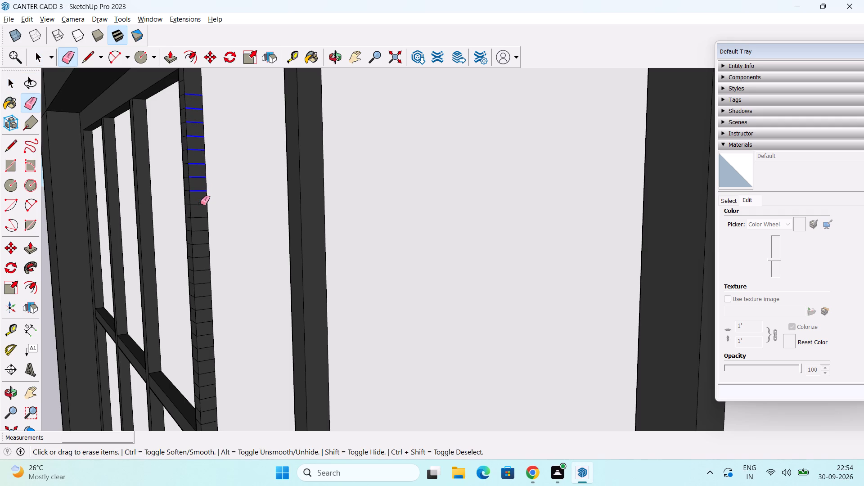
{"action": "left_click_drag", "start_coordinate": [200, 203], "coordinate": [209, 314]}
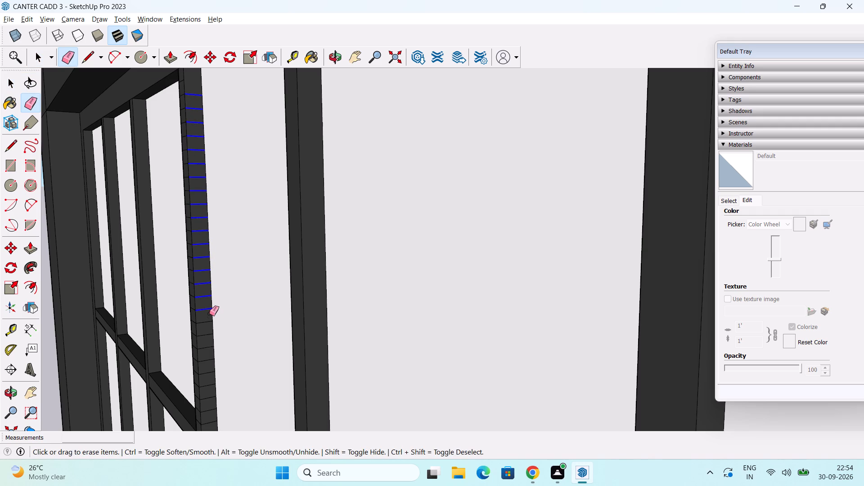
{"action": "left_click_drag", "start_coordinate": [209, 314], "coordinate": [207, 349]}
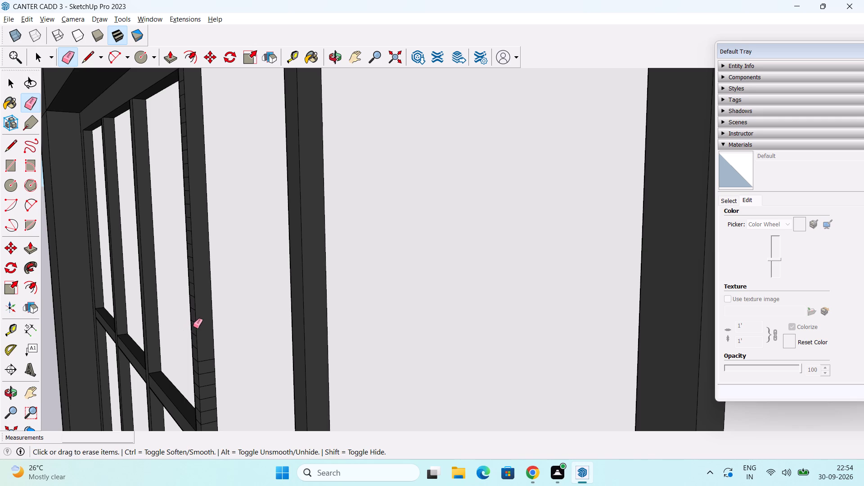
{"action": "middle_click_drag", "start_coordinate": [256, 352], "coordinate": [261, 256], "text": "shift"}
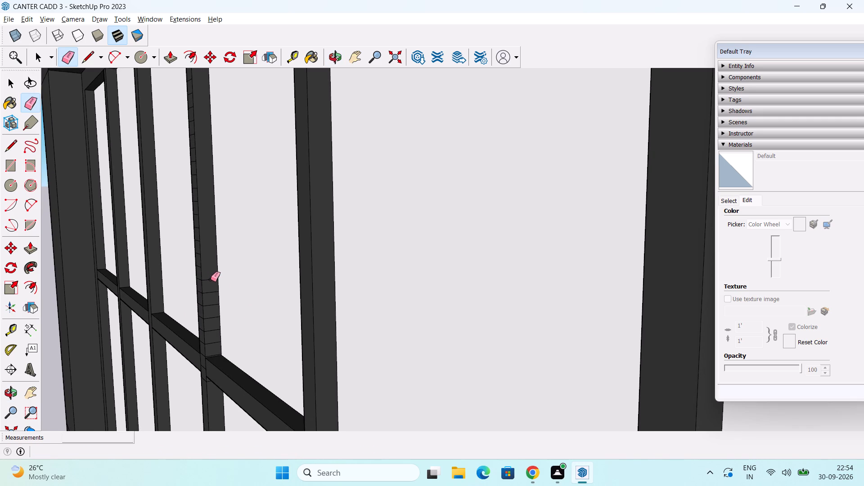
{"action": "left_click_drag", "start_coordinate": [211, 279], "coordinate": [217, 351]}
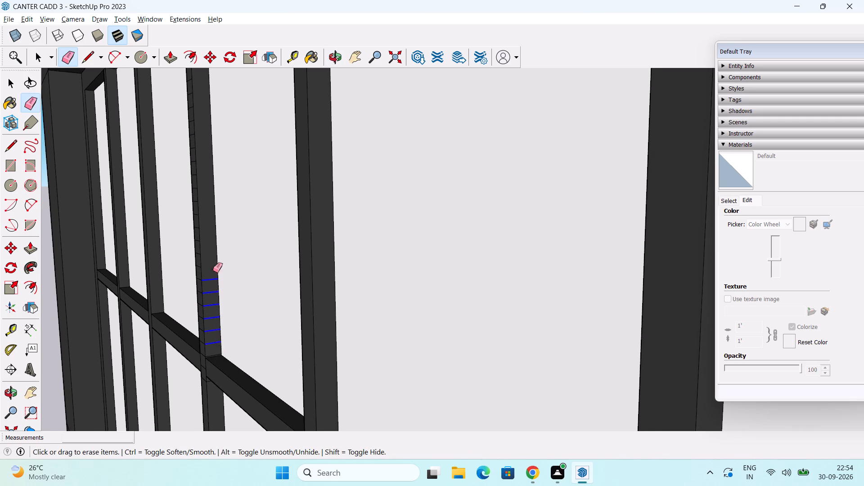
Erase all the short cross edges on the segmented mullion's front face, from the top frame to just below the crossbar.
{"action": "scroll", "coordinate": [210, 258], "scroll_direction": "down", "scroll_amount": 3}
{"action": "middle_click_drag", "start_coordinate": [199, 264], "coordinate": [358, 271]}
{"action": "scroll", "coordinate": [358, 271], "scroll_direction": "down", "scroll_amount": 3}
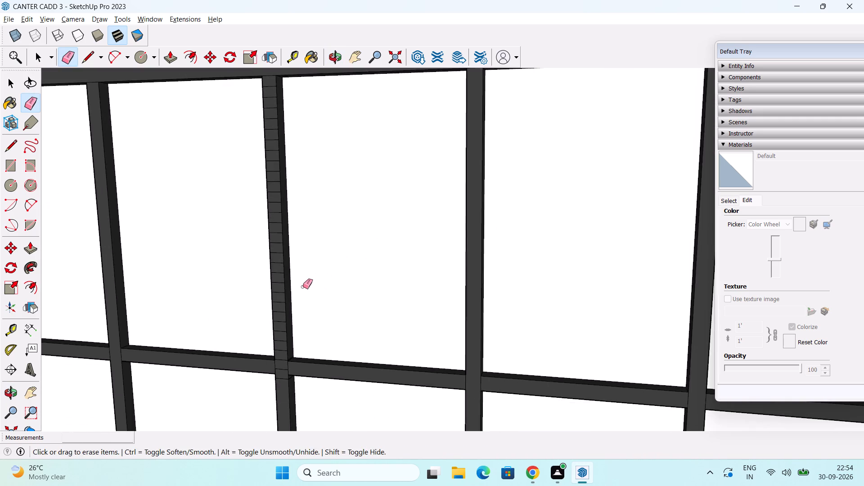
{"action": "scroll", "coordinate": [303, 287], "scroll_direction": "down", "scroll_amount": 2}
{"action": "middle_click_drag", "start_coordinate": [297, 291], "coordinate": [437, 254]}
{"action": "scroll", "coordinate": [345, 108], "scroll_direction": "up", "scroll_amount": 1}
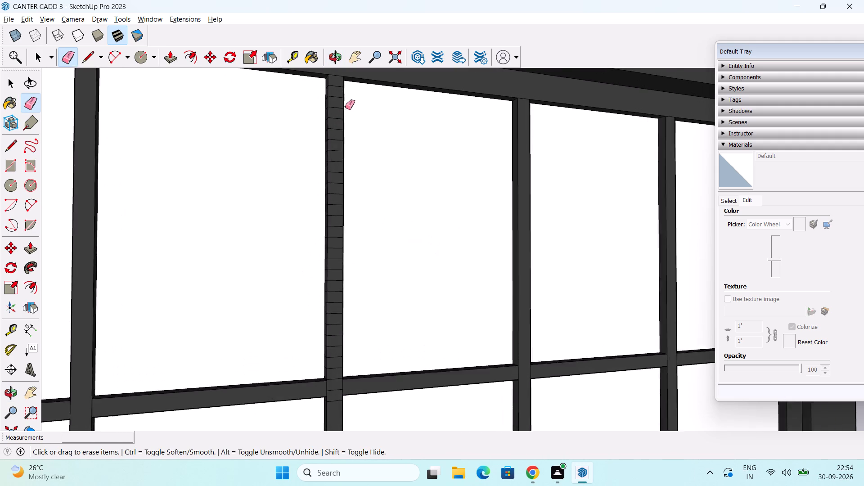
{"action": "scroll", "coordinate": [345, 108], "scroll_direction": "up", "scroll_amount": 1}
{"action": "scroll", "coordinate": [345, 108], "scroll_direction": "down", "scroll_amount": 2}
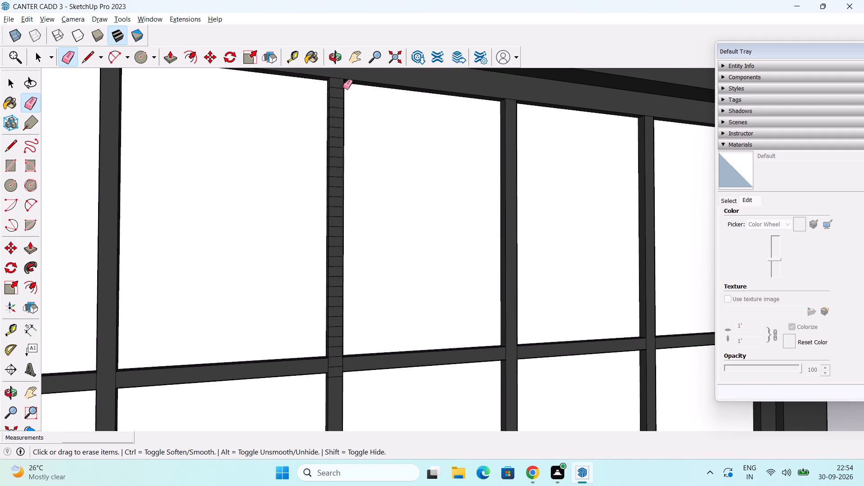
{"action": "left_click_drag", "start_coordinate": [337, 85], "coordinate": [335, 154]}
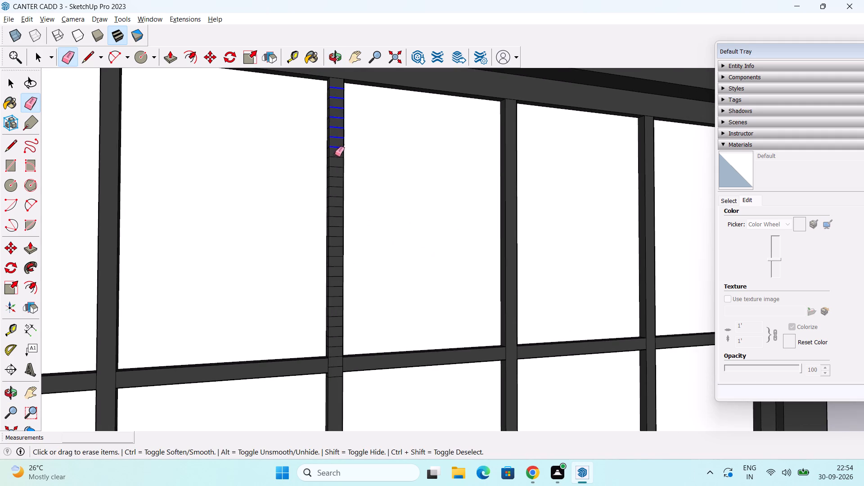
{"action": "left_click_drag", "start_coordinate": [335, 154], "coordinate": [338, 234]}
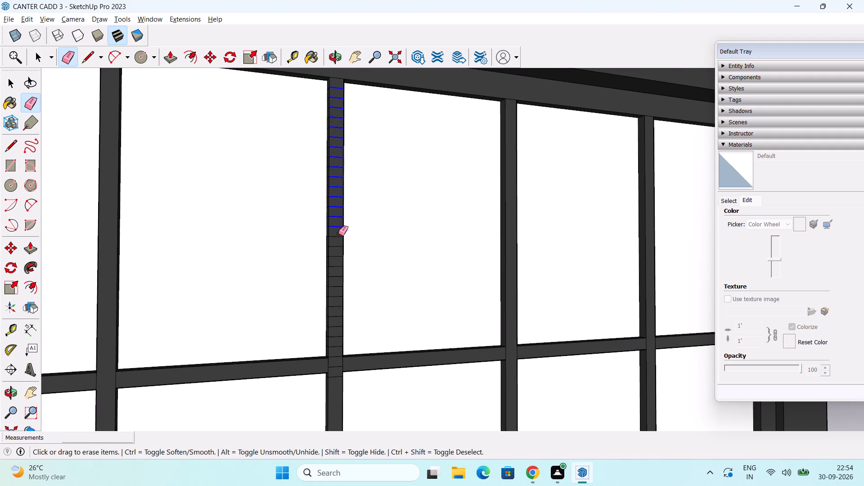
{"action": "left_click_drag", "start_coordinate": [338, 234], "coordinate": [334, 333]}
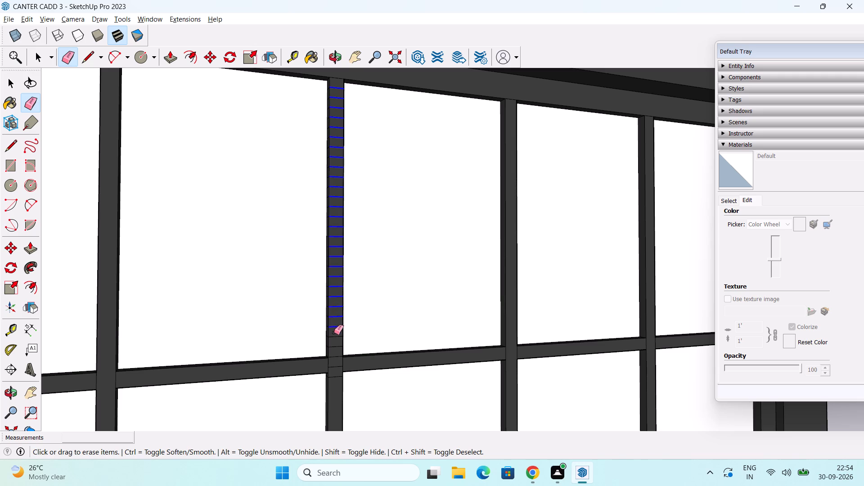
{"action": "left_click_drag", "start_coordinate": [334, 333], "coordinate": [335, 382]}
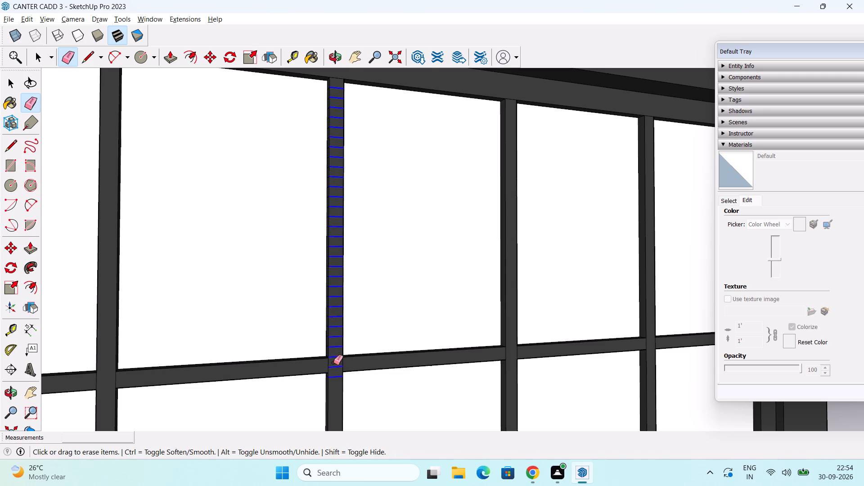
Erase all the short cross edges on the segmented mullion's side facing away from the building corner, from the top frame down to the crossbar.
{"action": "scroll", "coordinate": [333, 324], "scroll_direction": "down", "scroll_amount": 1}
{"action": "middle_click_drag", "start_coordinate": [289, 318], "coordinate": [453, 352]}
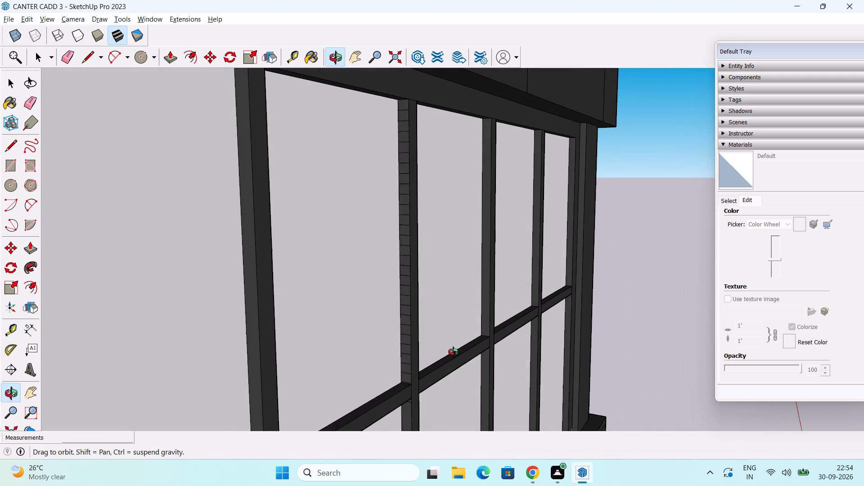
{"action": "middle_click_drag", "start_coordinate": [453, 352], "coordinate": [454, 350]}
{"action": "scroll", "coordinate": [411, 110], "scroll_direction": "up", "scroll_amount": 2}
{"action": "left_click_drag", "start_coordinate": [403, 108], "coordinate": [402, 171]}
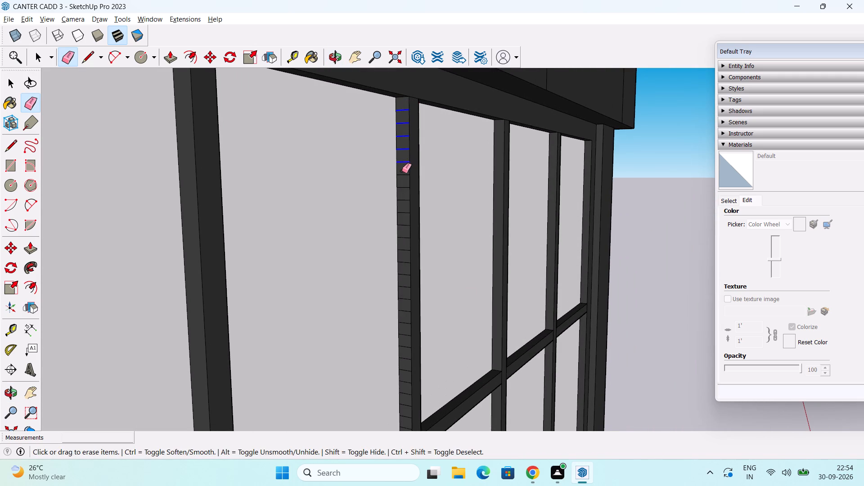
{"action": "left_click_drag", "start_coordinate": [402, 171], "coordinate": [404, 292]}
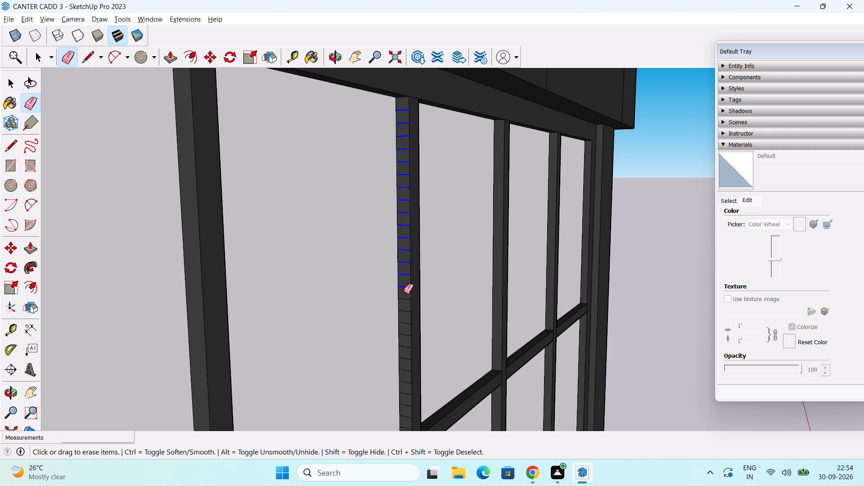
{"action": "left_click_drag", "start_coordinate": [404, 292], "coordinate": [404, 308]}
{"action": "scroll", "coordinate": [399, 294], "scroll_direction": "down", "scroll_amount": 1}
{"action": "middle_click_drag", "start_coordinate": [399, 294], "coordinate": [400, 270]}
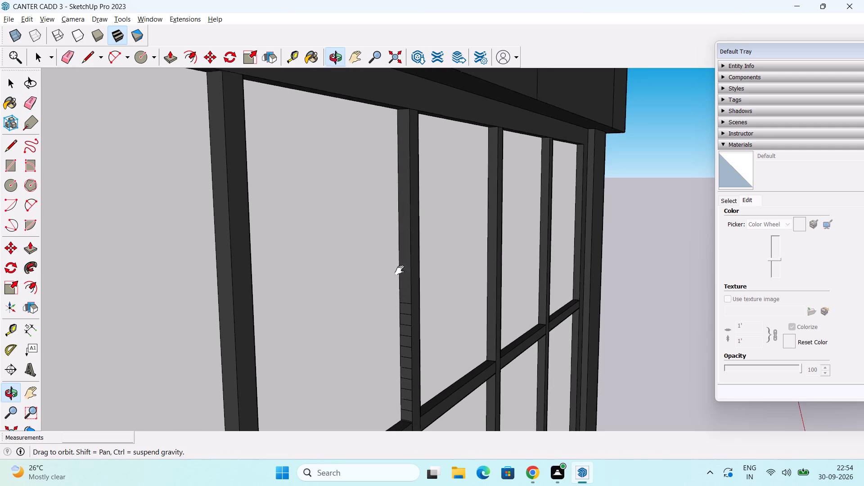
{"action": "middle_click_drag", "start_coordinate": [400, 270], "coordinate": [391, 190]}
{"action": "left_click_drag", "start_coordinate": [397, 203], "coordinate": [396, 220]}
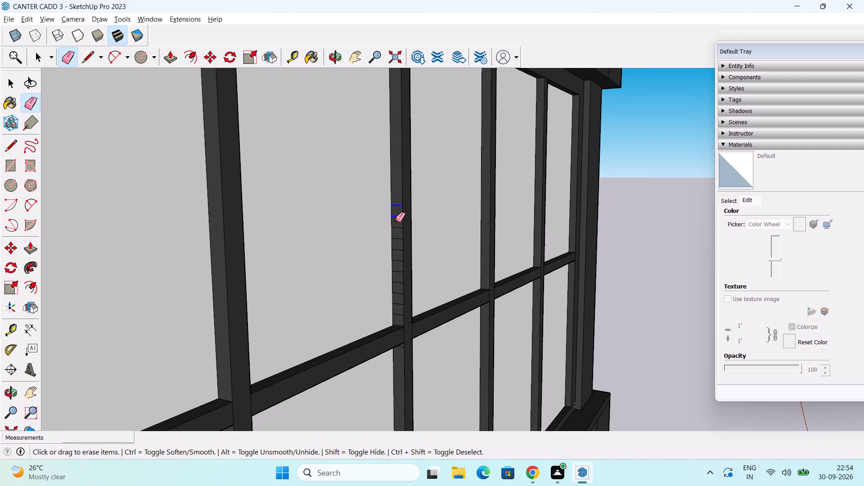
{"action": "left_click_drag", "start_coordinate": [396, 220], "coordinate": [395, 317]}
{"action": "left_click_drag", "start_coordinate": [395, 317], "coordinate": [395, 319]}
{"action": "key", "text": "space"}
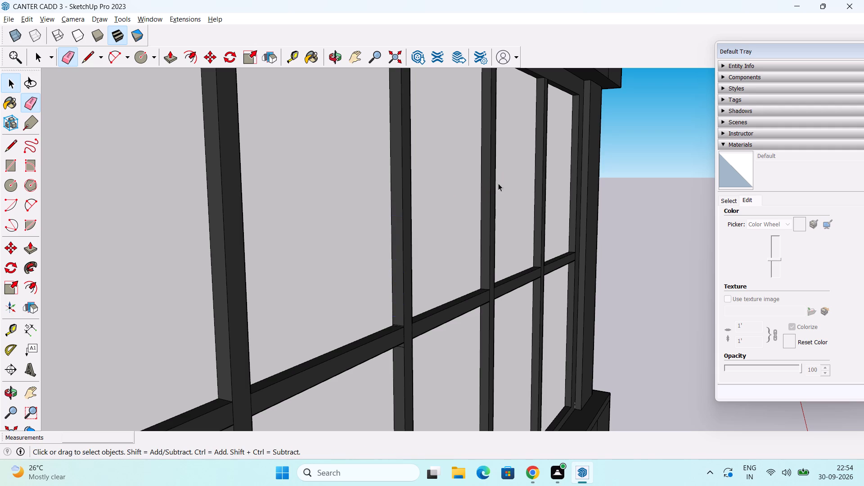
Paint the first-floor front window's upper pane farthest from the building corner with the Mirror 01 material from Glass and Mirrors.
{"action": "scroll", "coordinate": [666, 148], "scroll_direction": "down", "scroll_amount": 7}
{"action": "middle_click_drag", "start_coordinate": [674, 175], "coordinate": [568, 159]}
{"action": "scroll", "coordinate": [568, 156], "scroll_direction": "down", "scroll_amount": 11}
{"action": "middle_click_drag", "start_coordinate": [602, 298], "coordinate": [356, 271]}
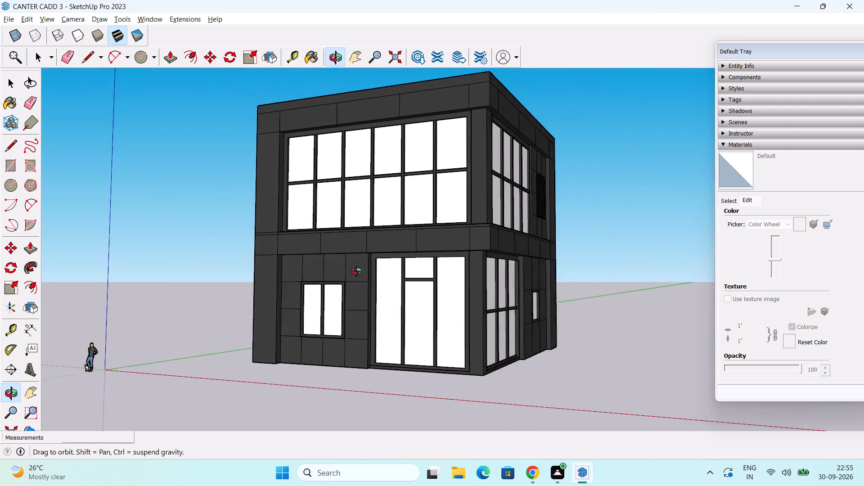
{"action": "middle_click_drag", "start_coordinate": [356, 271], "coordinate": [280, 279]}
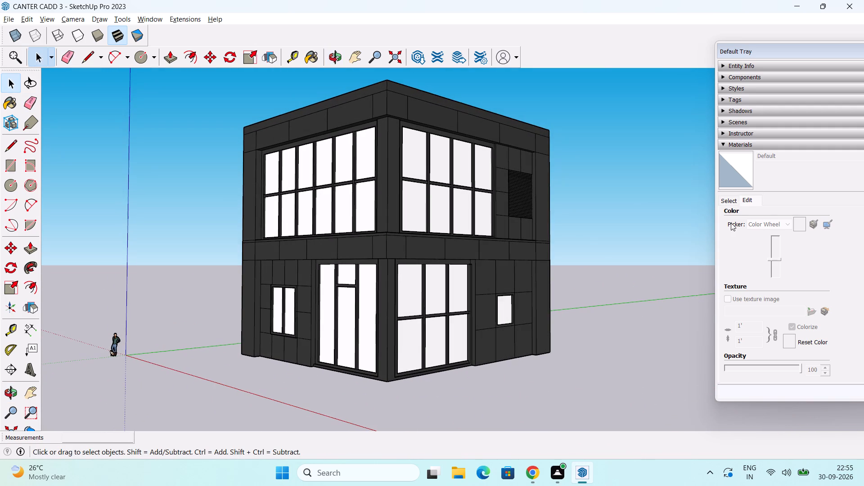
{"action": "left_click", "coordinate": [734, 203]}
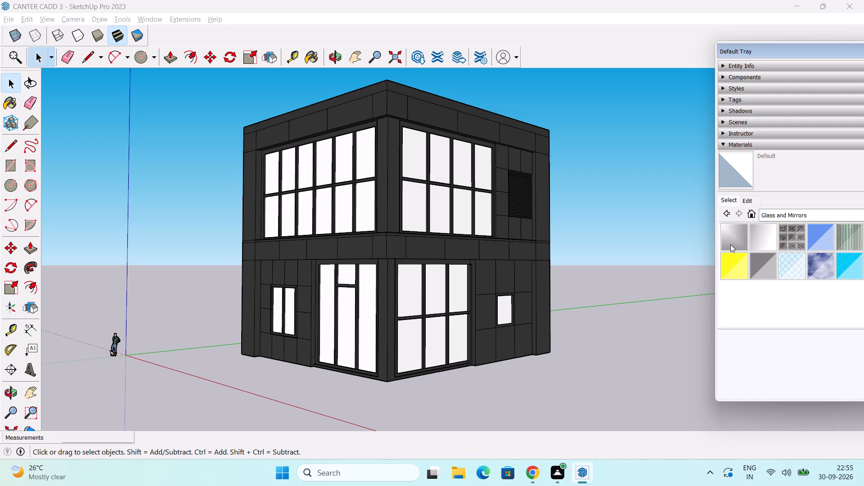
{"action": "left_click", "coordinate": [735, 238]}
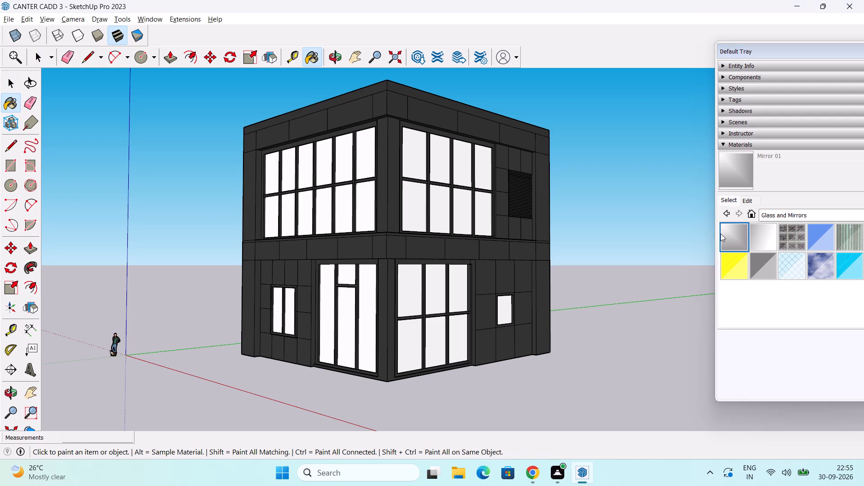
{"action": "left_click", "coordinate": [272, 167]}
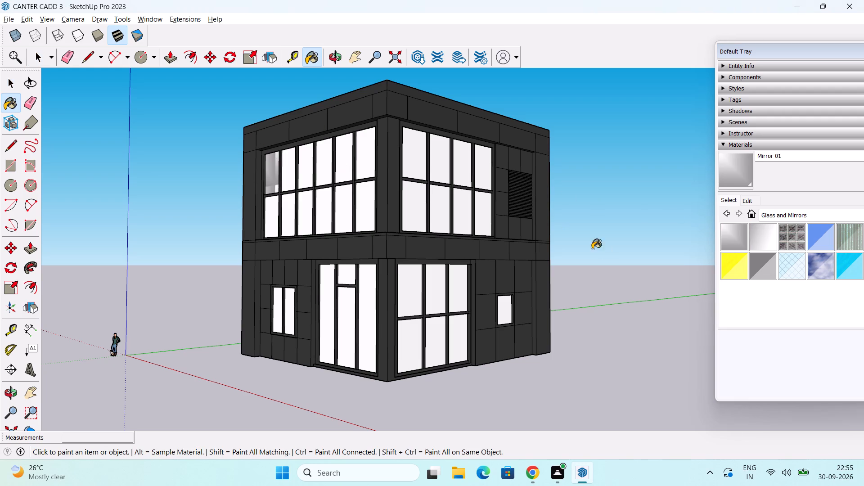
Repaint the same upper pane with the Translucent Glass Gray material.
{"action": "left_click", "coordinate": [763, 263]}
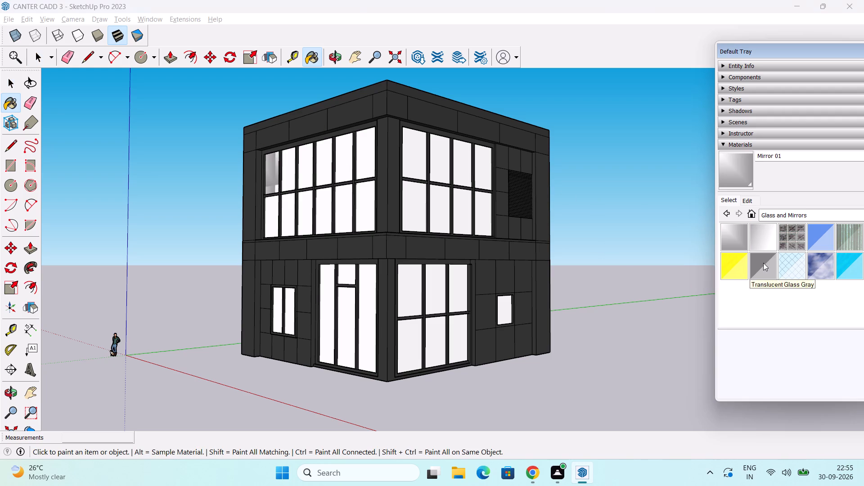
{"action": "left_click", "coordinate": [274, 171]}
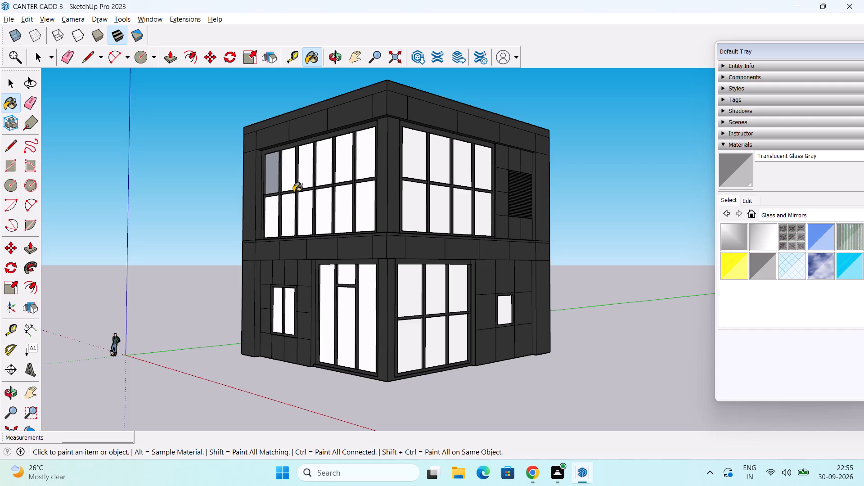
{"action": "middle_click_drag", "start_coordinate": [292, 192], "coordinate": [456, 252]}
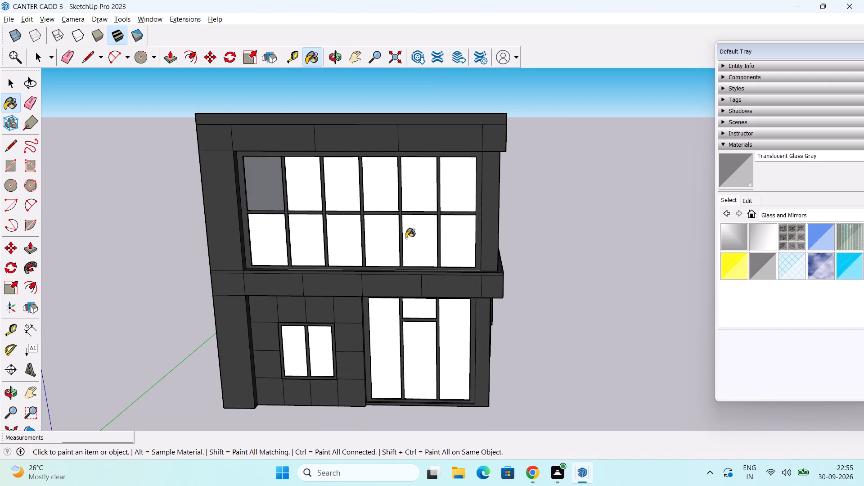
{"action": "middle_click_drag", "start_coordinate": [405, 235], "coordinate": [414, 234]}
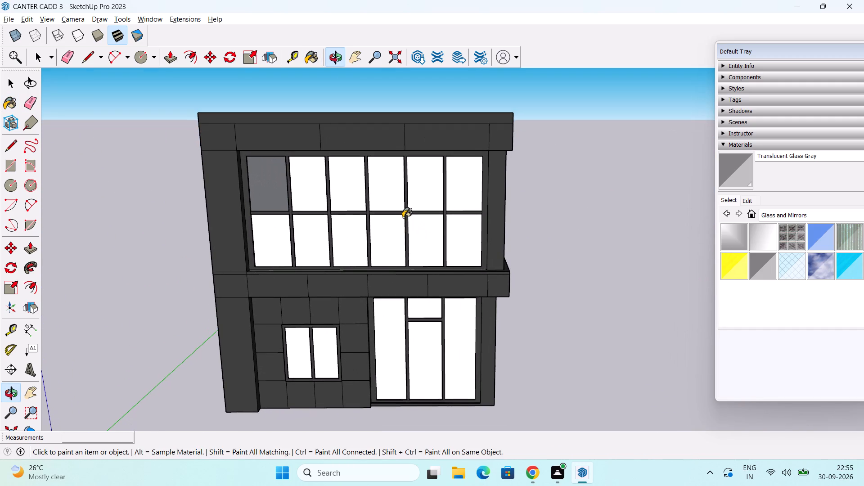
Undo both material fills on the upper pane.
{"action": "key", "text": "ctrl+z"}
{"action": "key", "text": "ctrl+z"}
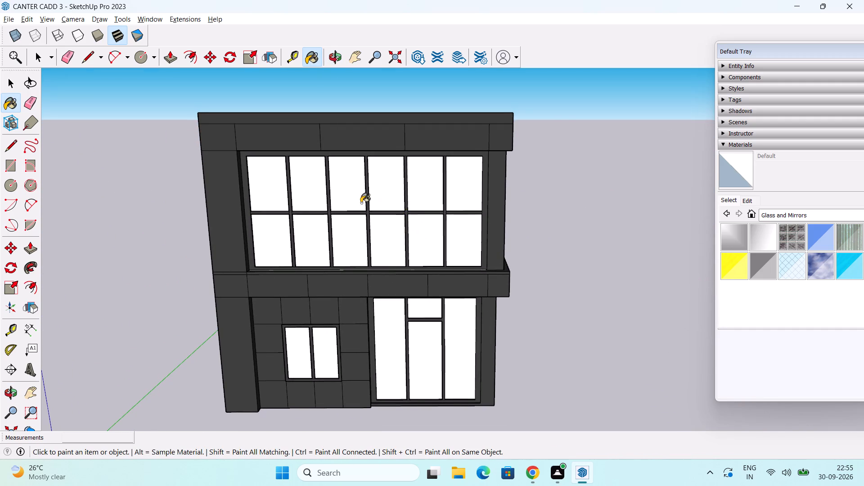
Push/Pull the first-floor front window's upper pane farthest from the building corner outward by 3".
{"action": "scroll", "coordinate": [278, 193], "scroll_direction": "up", "scroll_amount": 4}
{"action": "middle_click_drag", "start_coordinate": [278, 193], "coordinate": [207, 210]}
{"action": "scroll", "coordinate": [210, 207], "scroll_direction": "up", "scroll_amount": 4}
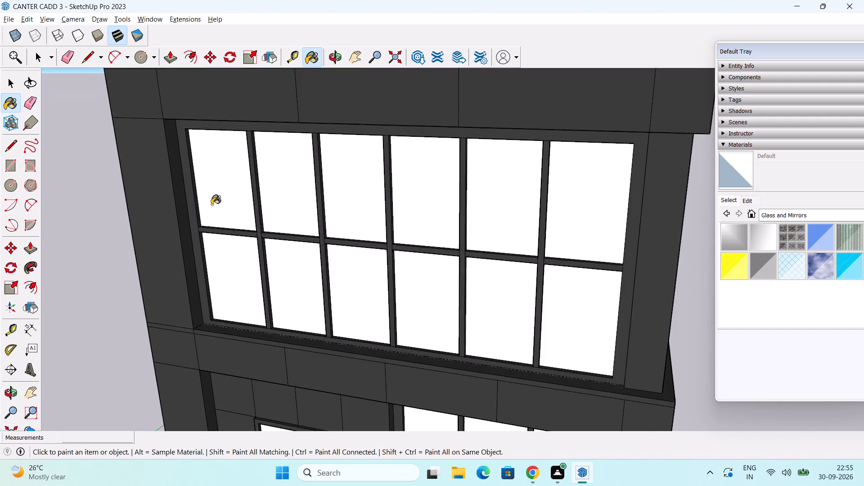
{"action": "scroll", "coordinate": [211, 205], "scroll_direction": "up", "scroll_amount": 2}
{"action": "scroll", "coordinate": [266, 198], "scroll_direction": "down", "scroll_amount": 9}
{"action": "middle_click_drag", "start_coordinate": [289, 209], "coordinate": [250, 208]}
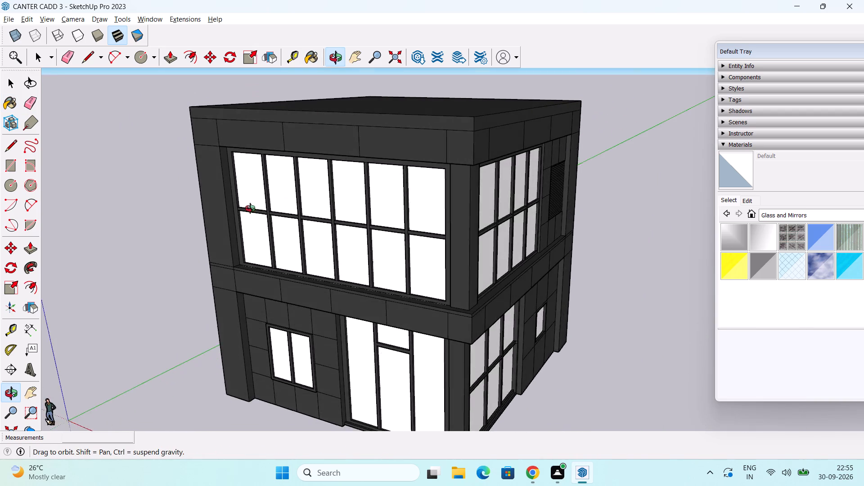
{"action": "middle_click_drag", "start_coordinate": [250, 208], "coordinate": [165, 211]}
{"action": "scroll", "coordinate": [271, 198], "scroll_direction": "up", "scroll_amount": 3}
{"action": "left_click_drag", "start_coordinate": [271, 197], "coordinate": [267, 186]}
{"action": "key", "text": "space"}
{"action": "scroll", "coordinate": [265, 180], "scroll_direction": "up", "scroll_amount": 2}
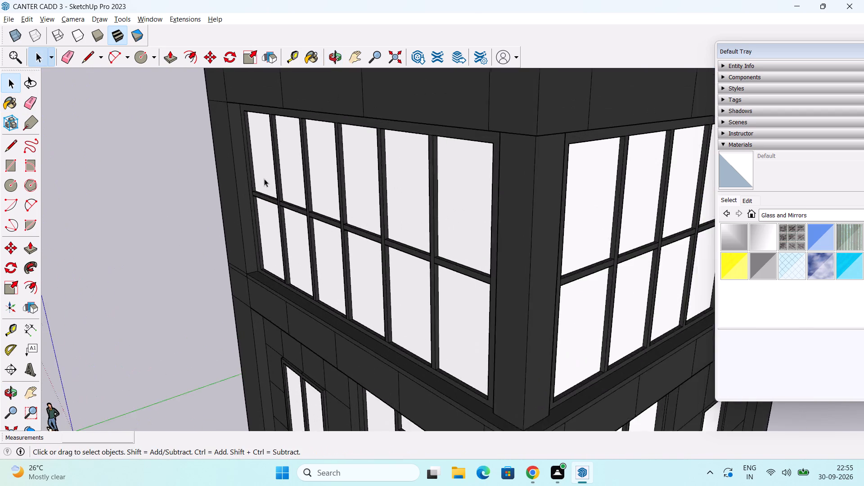
{"action": "scroll", "coordinate": [264, 179], "scroll_direction": "up", "scroll_amount": 10}
{"action": "middle_click_drag", "start_coordinate": [267, 176], "coordinate": [269, 241]}
{"action": "scroll", "coordinate": [275, 224], "scroll_direction": "up", "scroll_amount": 3}
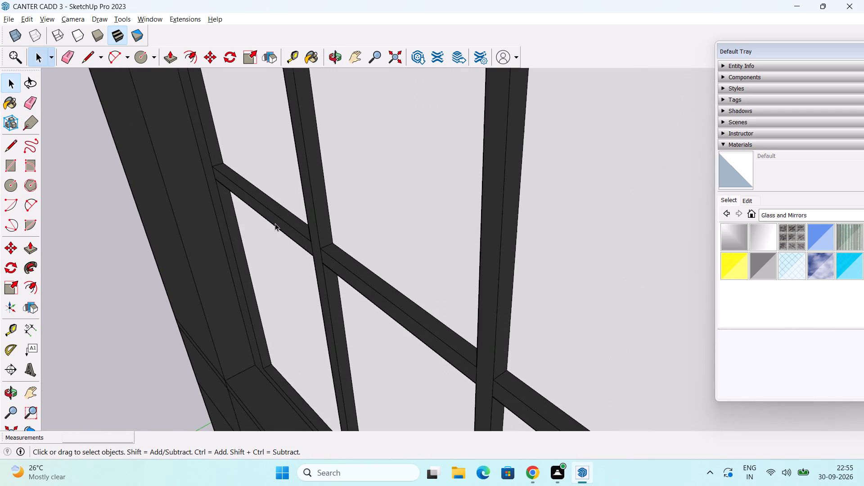
{"action": "key", "text": "p"}
{"action": "left_click", "coordinate": [282, 163]}
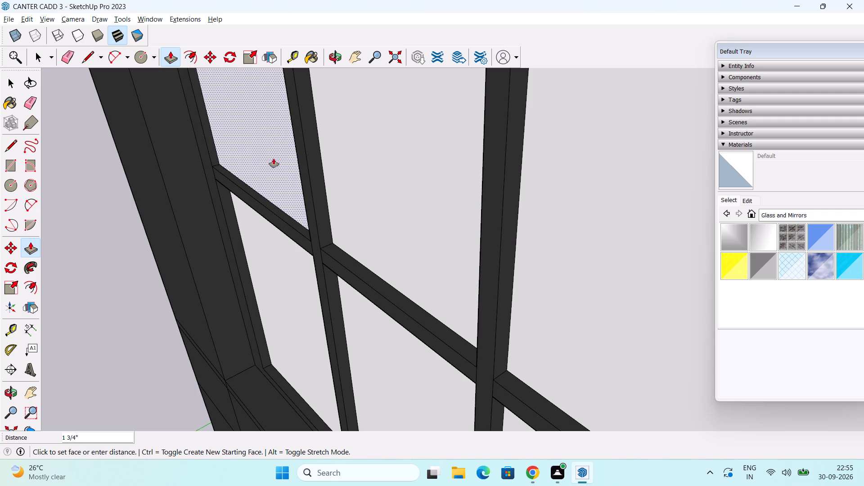
{"action": "key", "text": "Escape"}
{"action": "left_click", "coordinate": [258, 157]}
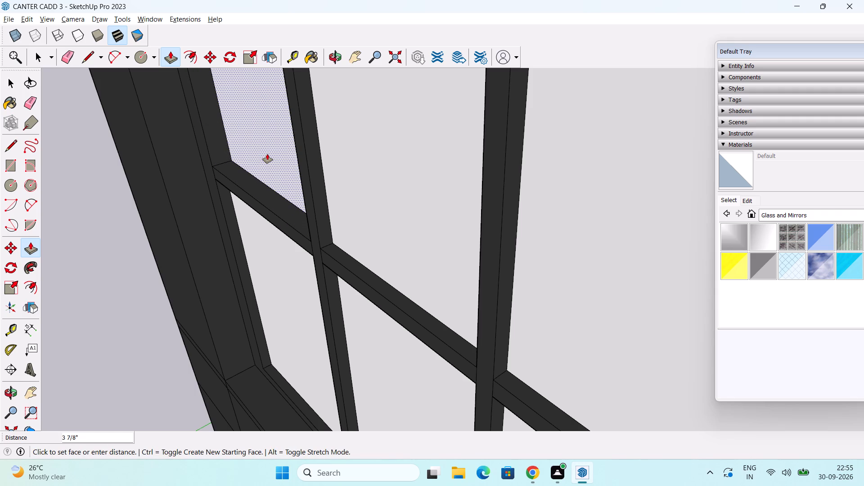
{"action": "key", "text": "Escape"}
{"action": "left_click", "coordinate": [263, 155]}
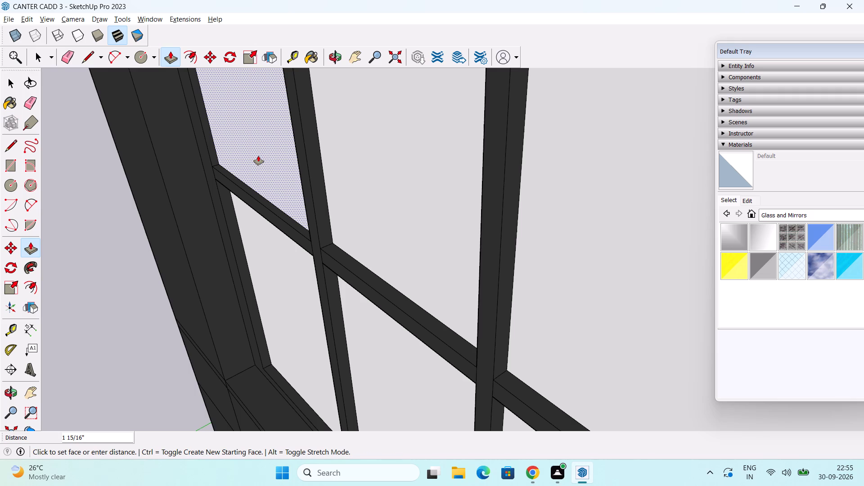
{"action": "type", "text": "3\""}
{"action": "key", "text": "Return"}
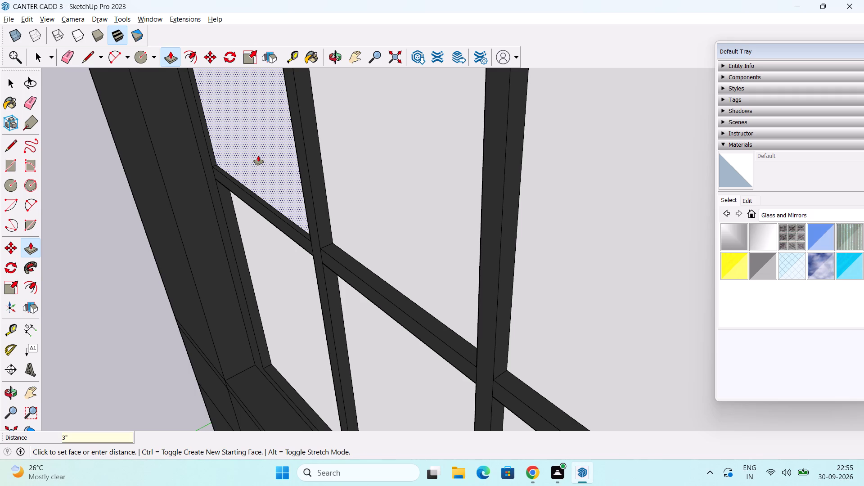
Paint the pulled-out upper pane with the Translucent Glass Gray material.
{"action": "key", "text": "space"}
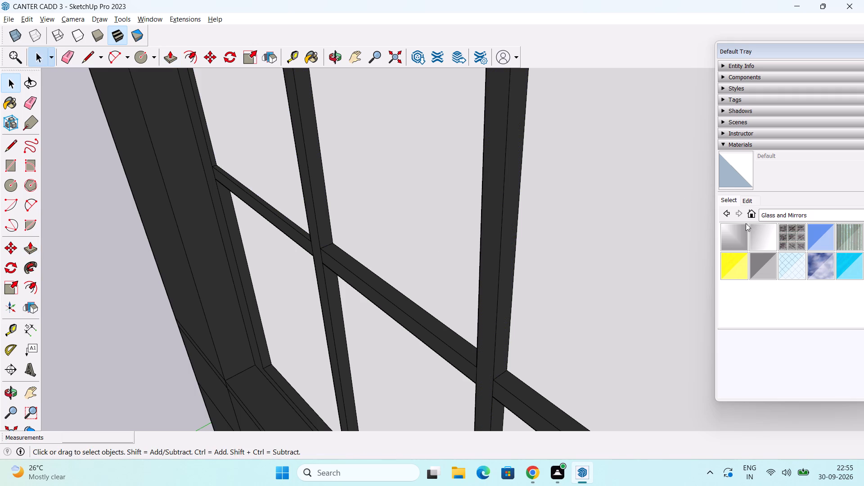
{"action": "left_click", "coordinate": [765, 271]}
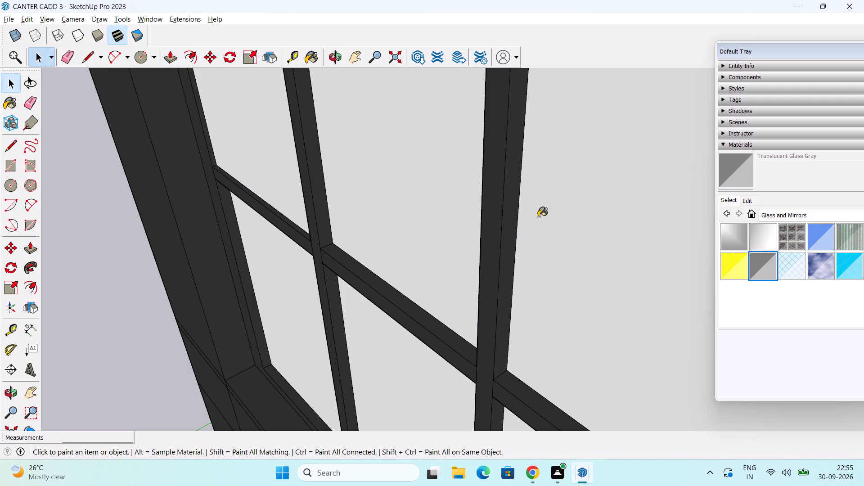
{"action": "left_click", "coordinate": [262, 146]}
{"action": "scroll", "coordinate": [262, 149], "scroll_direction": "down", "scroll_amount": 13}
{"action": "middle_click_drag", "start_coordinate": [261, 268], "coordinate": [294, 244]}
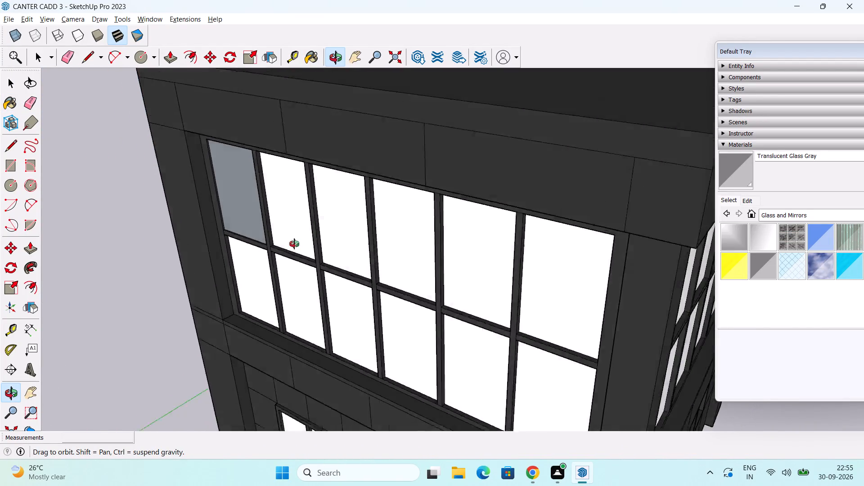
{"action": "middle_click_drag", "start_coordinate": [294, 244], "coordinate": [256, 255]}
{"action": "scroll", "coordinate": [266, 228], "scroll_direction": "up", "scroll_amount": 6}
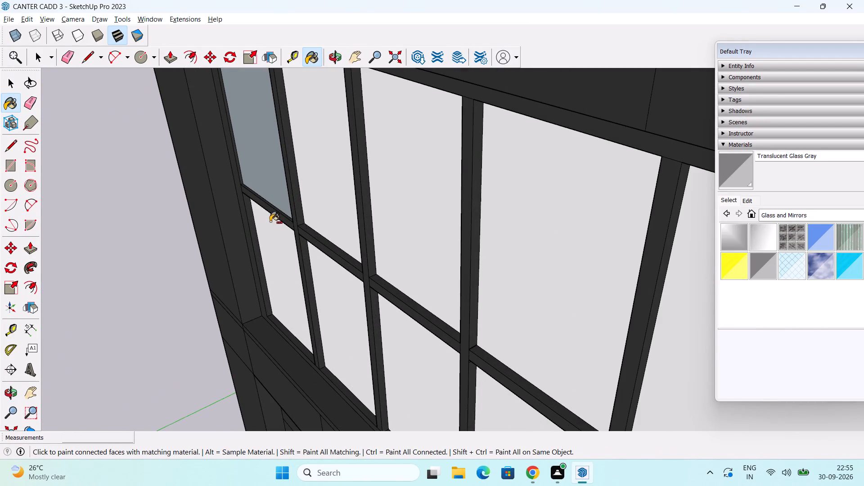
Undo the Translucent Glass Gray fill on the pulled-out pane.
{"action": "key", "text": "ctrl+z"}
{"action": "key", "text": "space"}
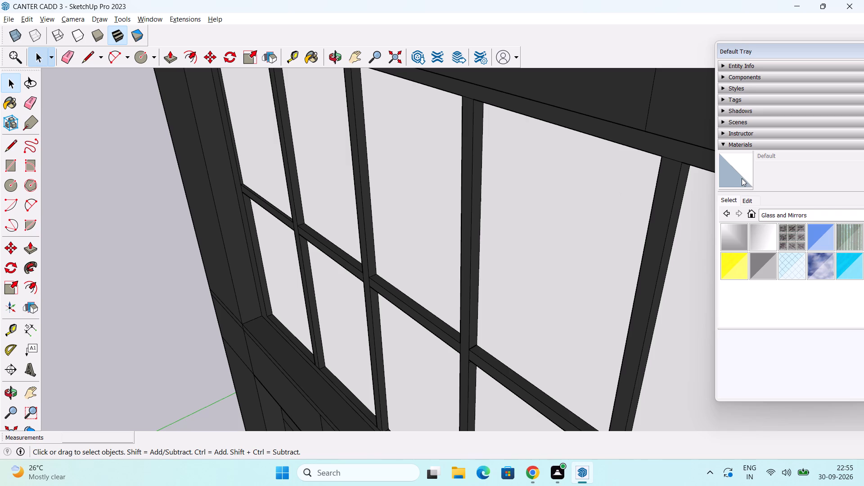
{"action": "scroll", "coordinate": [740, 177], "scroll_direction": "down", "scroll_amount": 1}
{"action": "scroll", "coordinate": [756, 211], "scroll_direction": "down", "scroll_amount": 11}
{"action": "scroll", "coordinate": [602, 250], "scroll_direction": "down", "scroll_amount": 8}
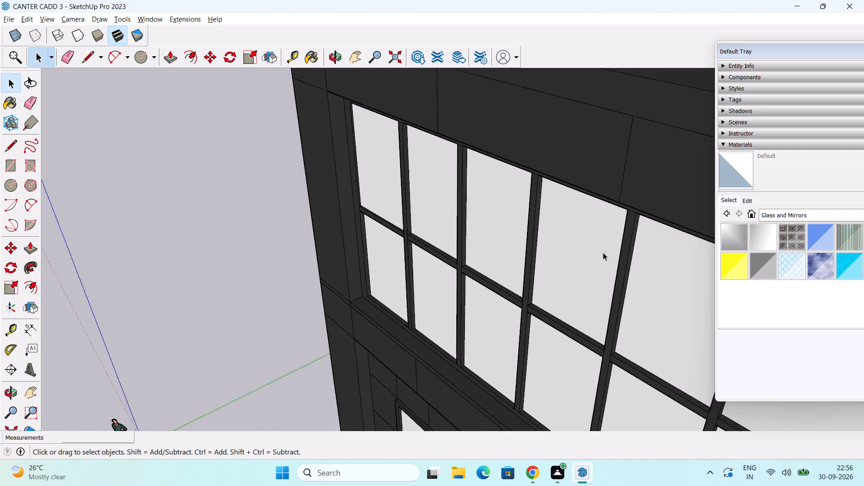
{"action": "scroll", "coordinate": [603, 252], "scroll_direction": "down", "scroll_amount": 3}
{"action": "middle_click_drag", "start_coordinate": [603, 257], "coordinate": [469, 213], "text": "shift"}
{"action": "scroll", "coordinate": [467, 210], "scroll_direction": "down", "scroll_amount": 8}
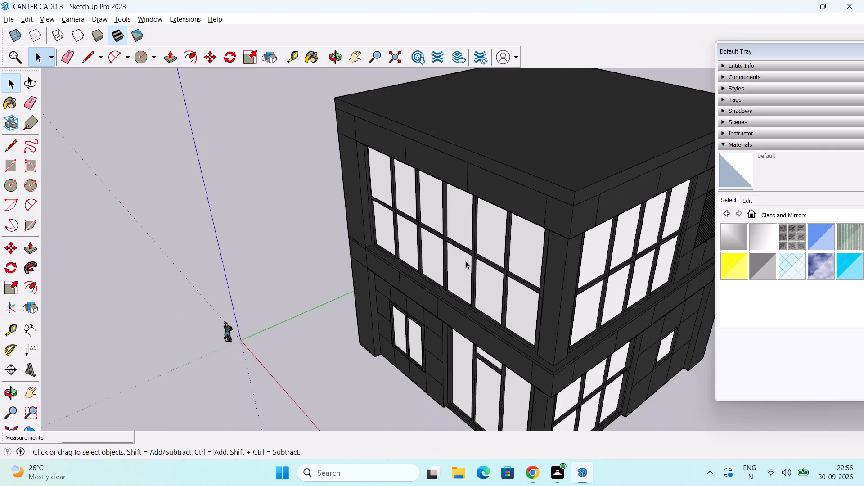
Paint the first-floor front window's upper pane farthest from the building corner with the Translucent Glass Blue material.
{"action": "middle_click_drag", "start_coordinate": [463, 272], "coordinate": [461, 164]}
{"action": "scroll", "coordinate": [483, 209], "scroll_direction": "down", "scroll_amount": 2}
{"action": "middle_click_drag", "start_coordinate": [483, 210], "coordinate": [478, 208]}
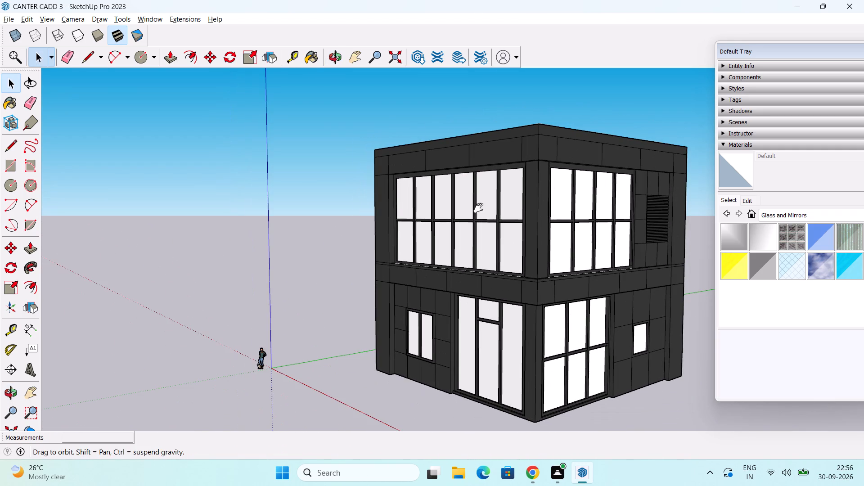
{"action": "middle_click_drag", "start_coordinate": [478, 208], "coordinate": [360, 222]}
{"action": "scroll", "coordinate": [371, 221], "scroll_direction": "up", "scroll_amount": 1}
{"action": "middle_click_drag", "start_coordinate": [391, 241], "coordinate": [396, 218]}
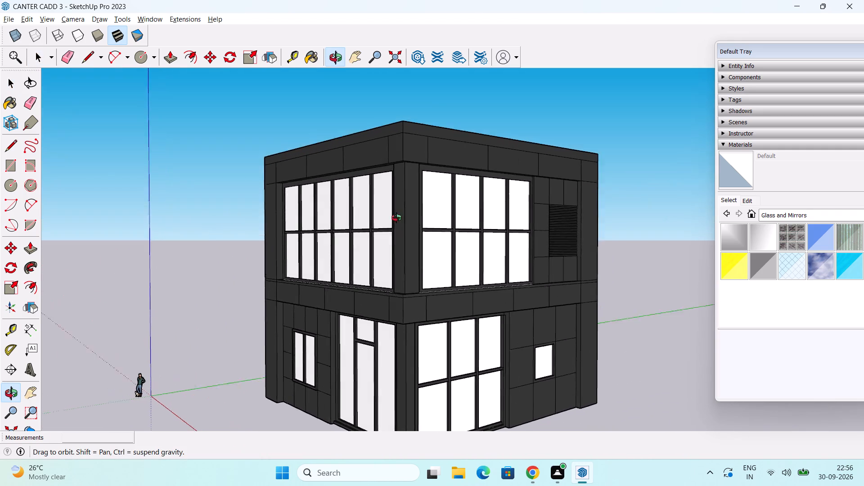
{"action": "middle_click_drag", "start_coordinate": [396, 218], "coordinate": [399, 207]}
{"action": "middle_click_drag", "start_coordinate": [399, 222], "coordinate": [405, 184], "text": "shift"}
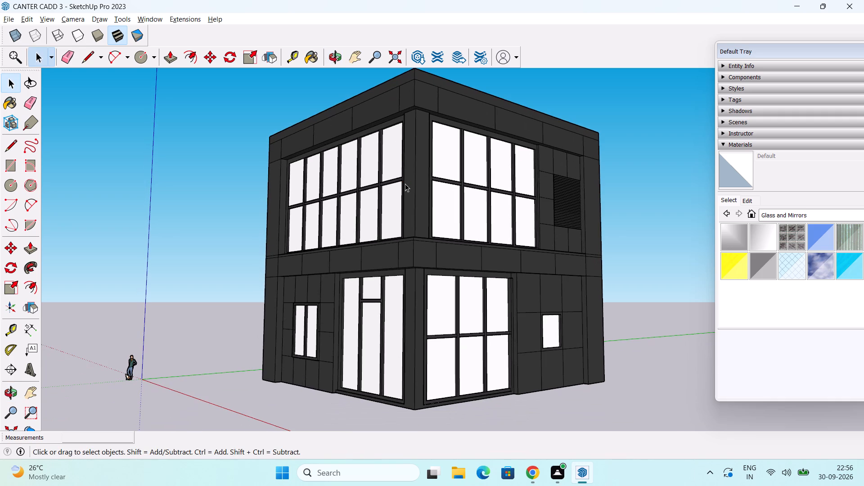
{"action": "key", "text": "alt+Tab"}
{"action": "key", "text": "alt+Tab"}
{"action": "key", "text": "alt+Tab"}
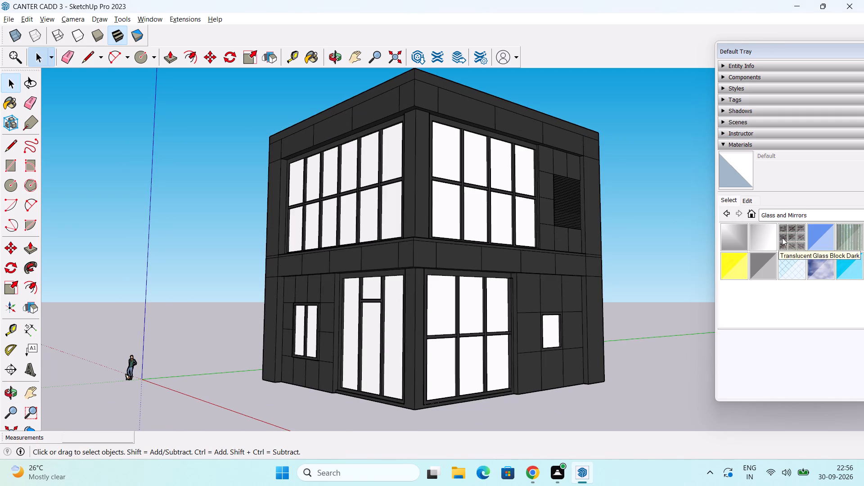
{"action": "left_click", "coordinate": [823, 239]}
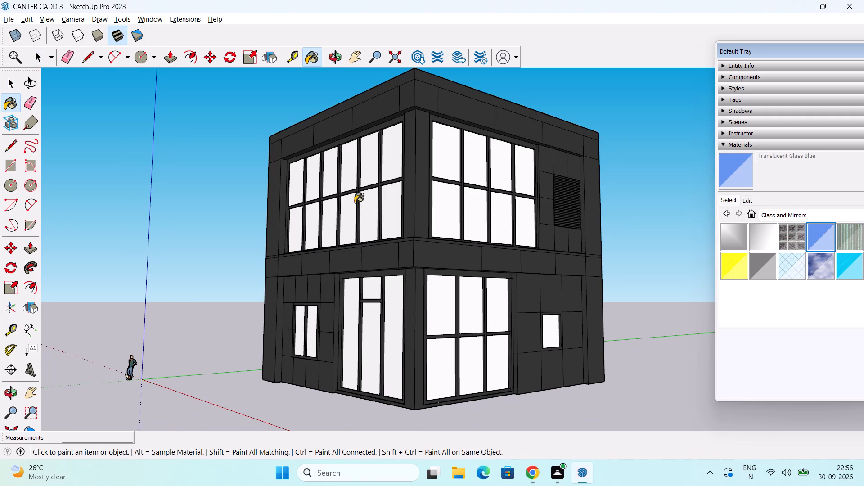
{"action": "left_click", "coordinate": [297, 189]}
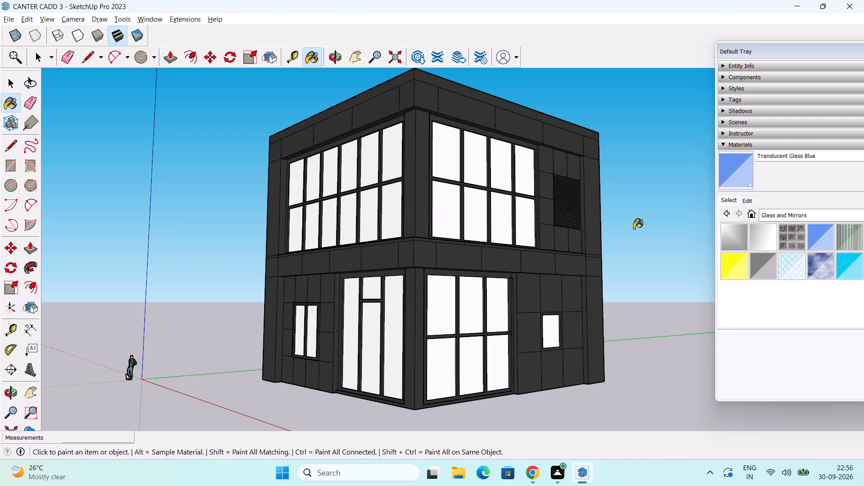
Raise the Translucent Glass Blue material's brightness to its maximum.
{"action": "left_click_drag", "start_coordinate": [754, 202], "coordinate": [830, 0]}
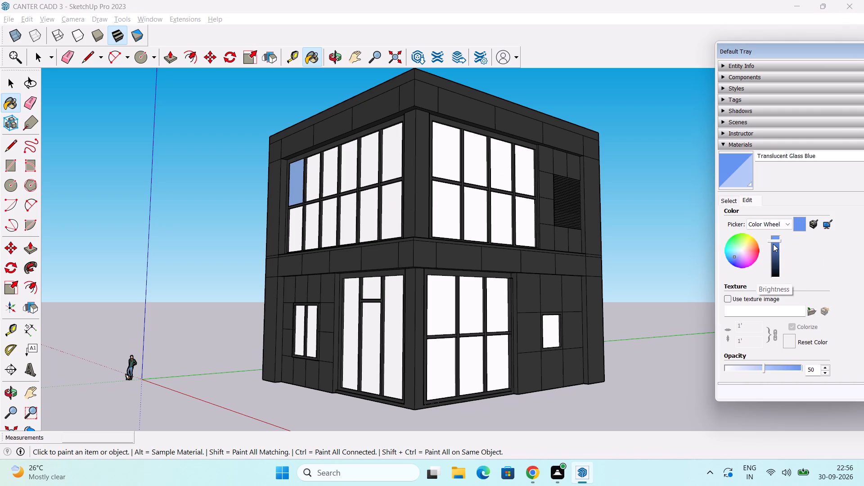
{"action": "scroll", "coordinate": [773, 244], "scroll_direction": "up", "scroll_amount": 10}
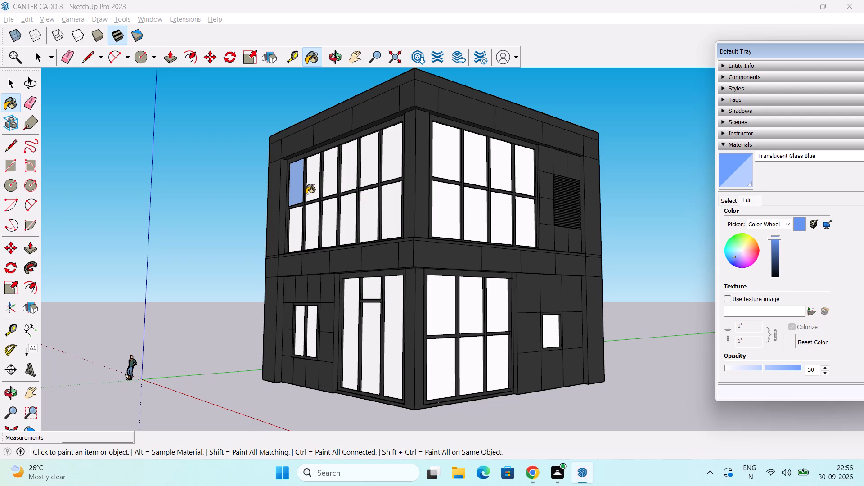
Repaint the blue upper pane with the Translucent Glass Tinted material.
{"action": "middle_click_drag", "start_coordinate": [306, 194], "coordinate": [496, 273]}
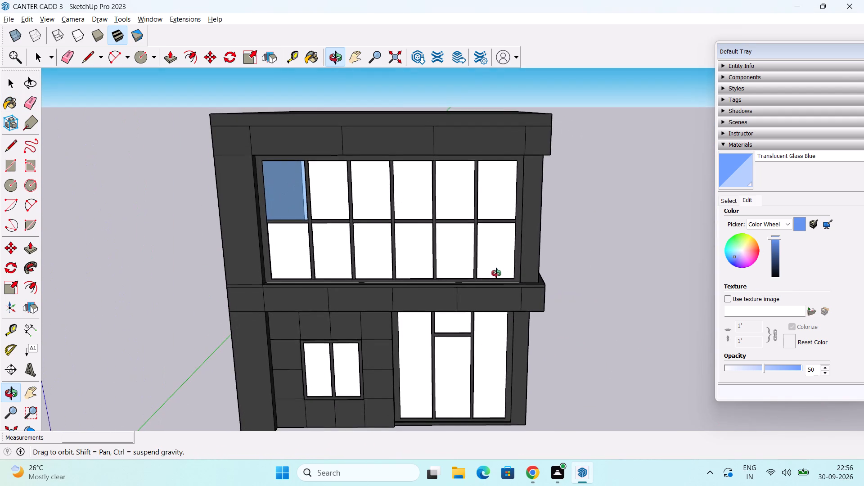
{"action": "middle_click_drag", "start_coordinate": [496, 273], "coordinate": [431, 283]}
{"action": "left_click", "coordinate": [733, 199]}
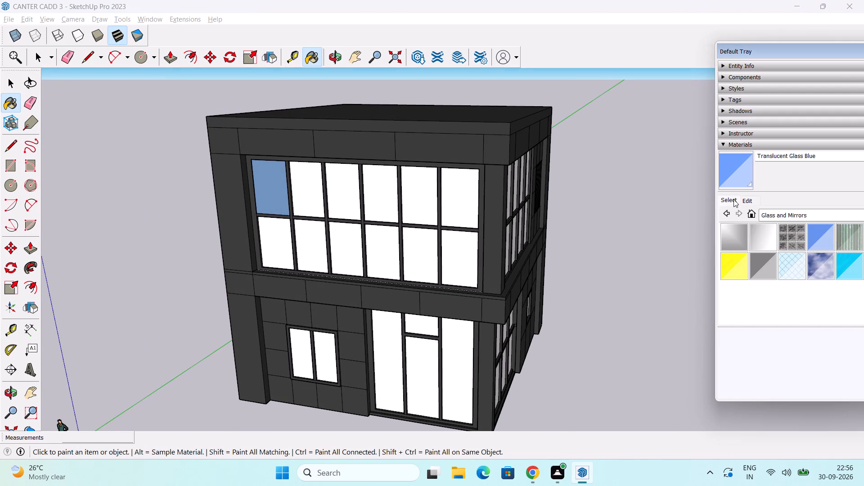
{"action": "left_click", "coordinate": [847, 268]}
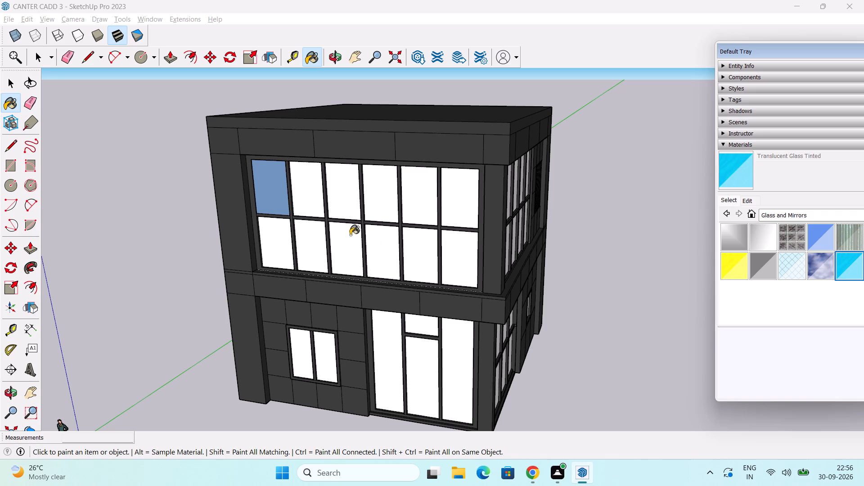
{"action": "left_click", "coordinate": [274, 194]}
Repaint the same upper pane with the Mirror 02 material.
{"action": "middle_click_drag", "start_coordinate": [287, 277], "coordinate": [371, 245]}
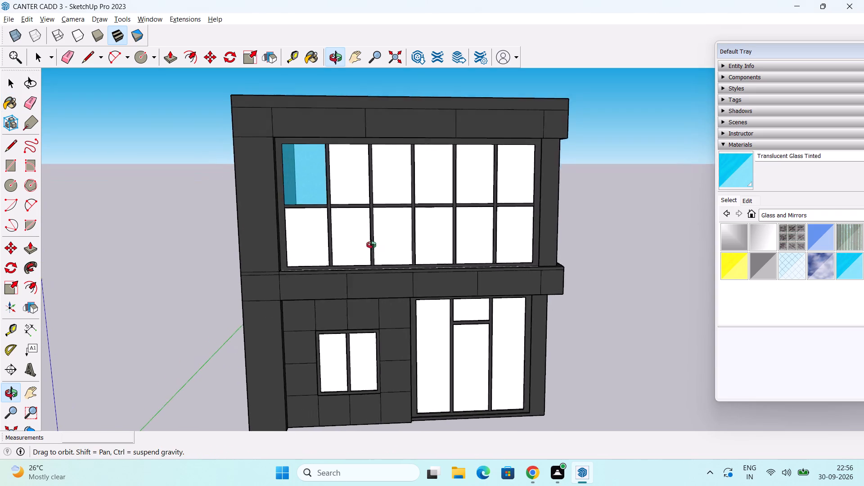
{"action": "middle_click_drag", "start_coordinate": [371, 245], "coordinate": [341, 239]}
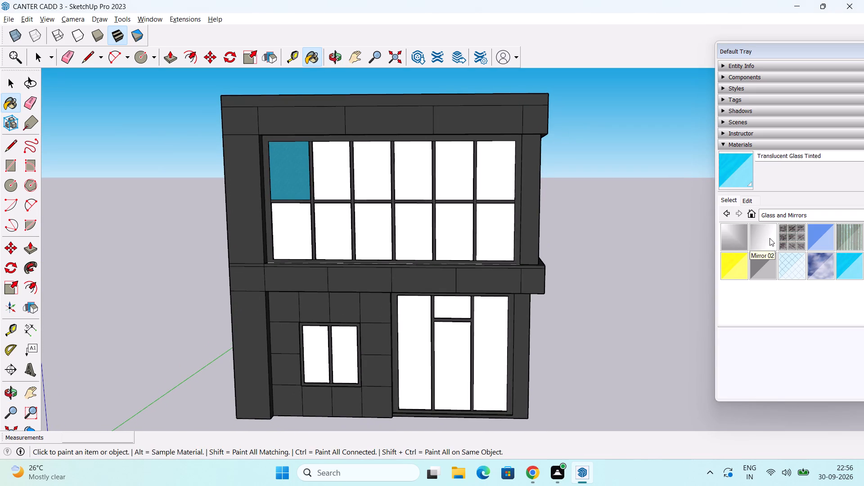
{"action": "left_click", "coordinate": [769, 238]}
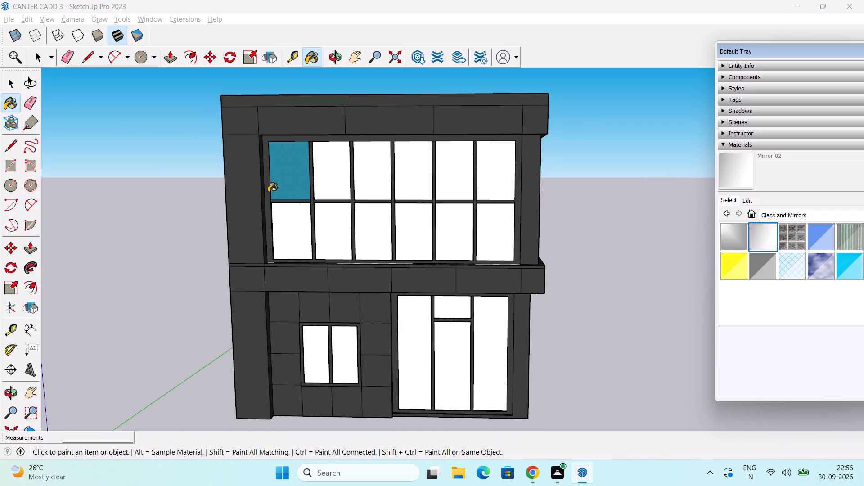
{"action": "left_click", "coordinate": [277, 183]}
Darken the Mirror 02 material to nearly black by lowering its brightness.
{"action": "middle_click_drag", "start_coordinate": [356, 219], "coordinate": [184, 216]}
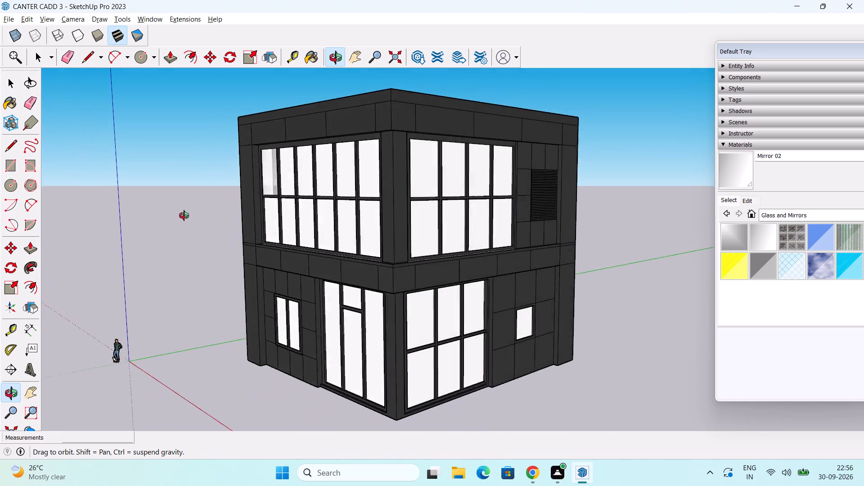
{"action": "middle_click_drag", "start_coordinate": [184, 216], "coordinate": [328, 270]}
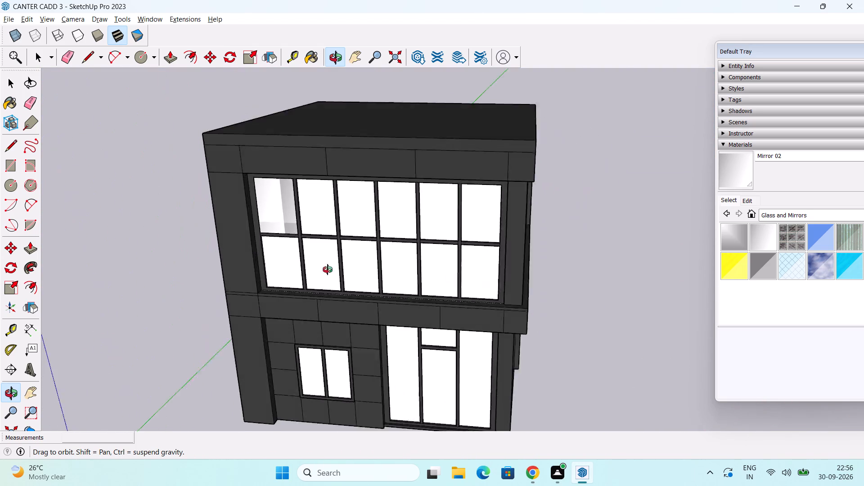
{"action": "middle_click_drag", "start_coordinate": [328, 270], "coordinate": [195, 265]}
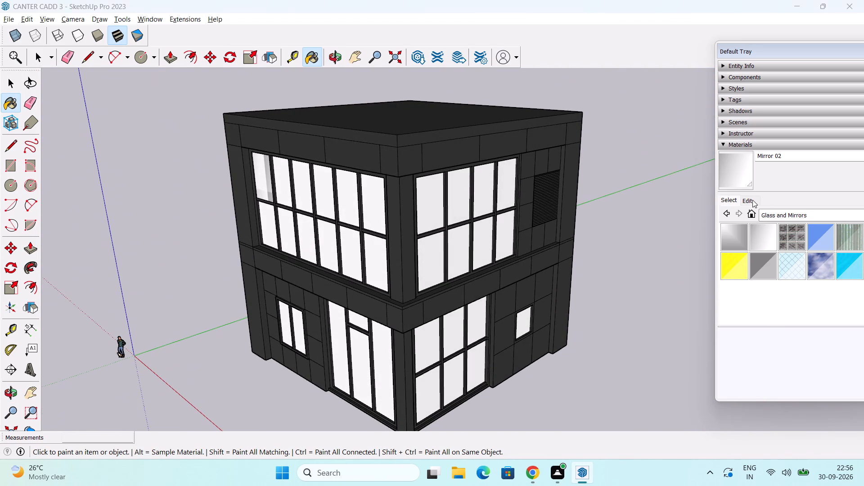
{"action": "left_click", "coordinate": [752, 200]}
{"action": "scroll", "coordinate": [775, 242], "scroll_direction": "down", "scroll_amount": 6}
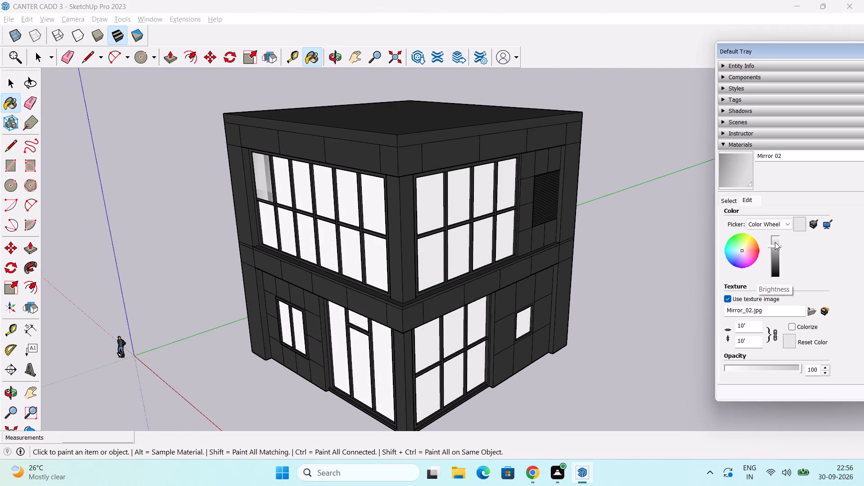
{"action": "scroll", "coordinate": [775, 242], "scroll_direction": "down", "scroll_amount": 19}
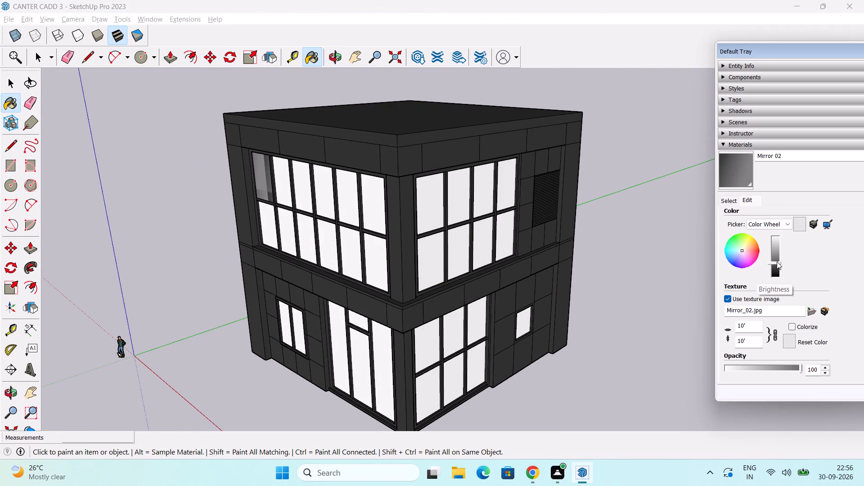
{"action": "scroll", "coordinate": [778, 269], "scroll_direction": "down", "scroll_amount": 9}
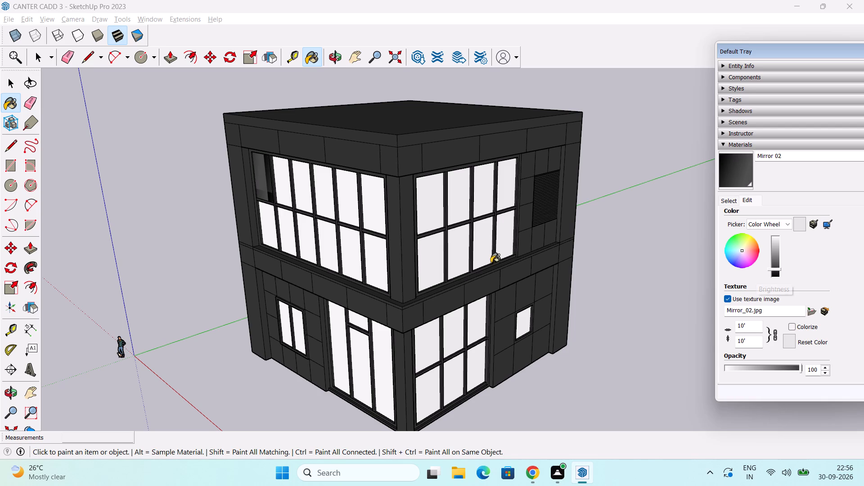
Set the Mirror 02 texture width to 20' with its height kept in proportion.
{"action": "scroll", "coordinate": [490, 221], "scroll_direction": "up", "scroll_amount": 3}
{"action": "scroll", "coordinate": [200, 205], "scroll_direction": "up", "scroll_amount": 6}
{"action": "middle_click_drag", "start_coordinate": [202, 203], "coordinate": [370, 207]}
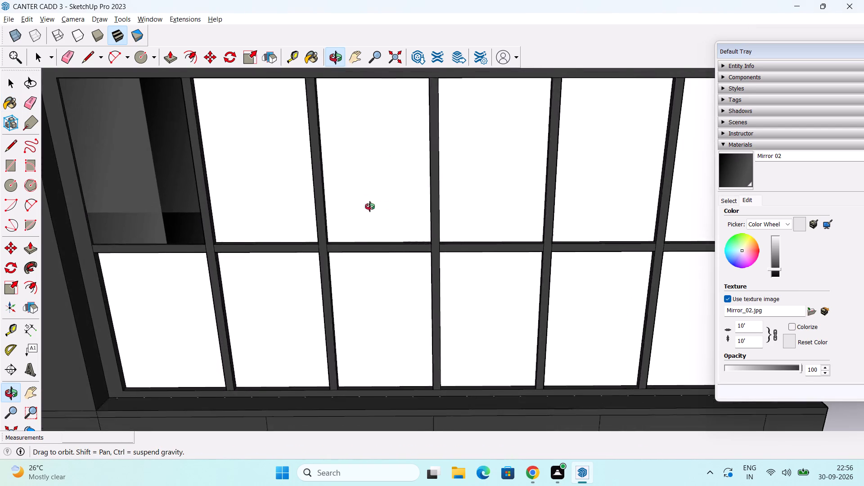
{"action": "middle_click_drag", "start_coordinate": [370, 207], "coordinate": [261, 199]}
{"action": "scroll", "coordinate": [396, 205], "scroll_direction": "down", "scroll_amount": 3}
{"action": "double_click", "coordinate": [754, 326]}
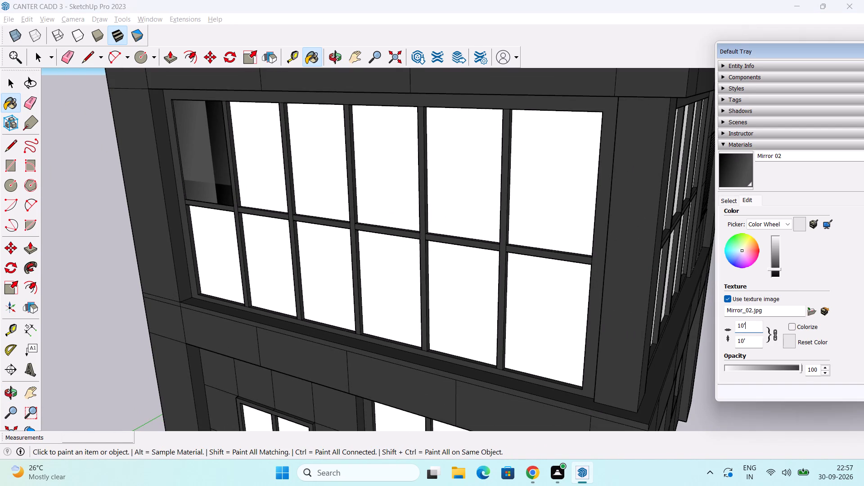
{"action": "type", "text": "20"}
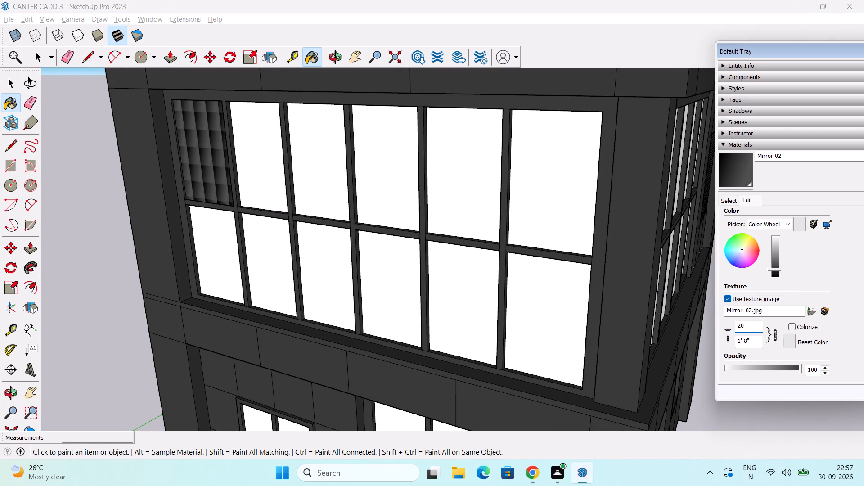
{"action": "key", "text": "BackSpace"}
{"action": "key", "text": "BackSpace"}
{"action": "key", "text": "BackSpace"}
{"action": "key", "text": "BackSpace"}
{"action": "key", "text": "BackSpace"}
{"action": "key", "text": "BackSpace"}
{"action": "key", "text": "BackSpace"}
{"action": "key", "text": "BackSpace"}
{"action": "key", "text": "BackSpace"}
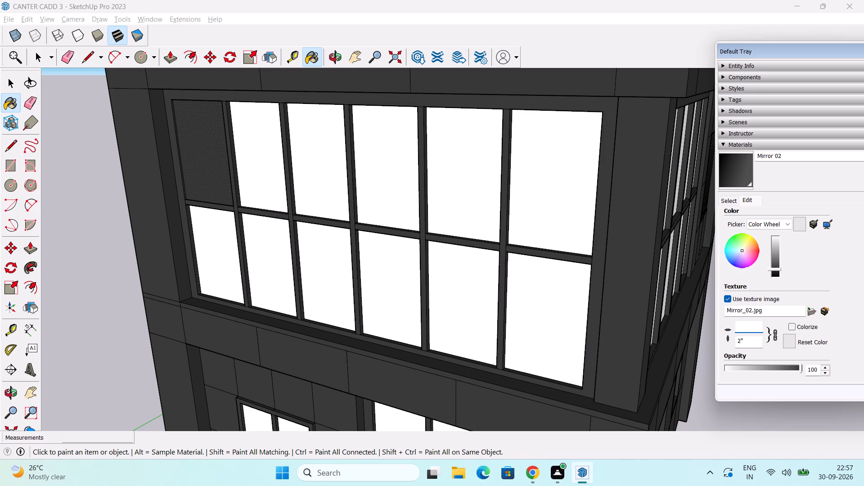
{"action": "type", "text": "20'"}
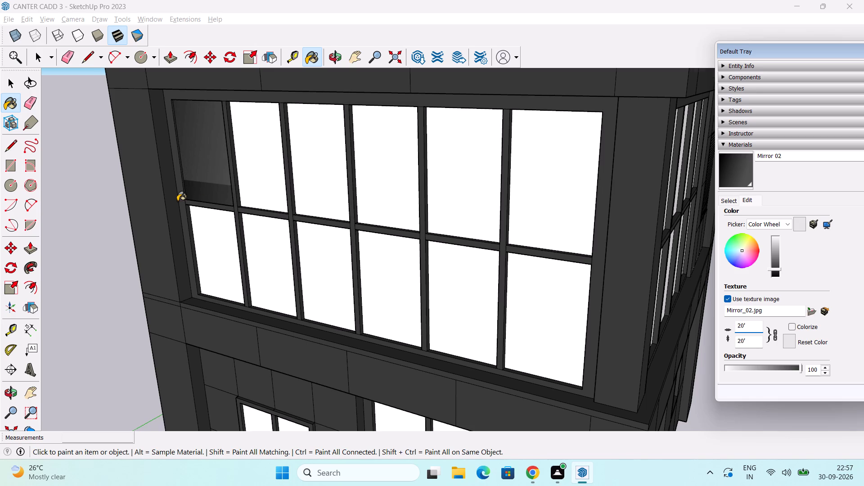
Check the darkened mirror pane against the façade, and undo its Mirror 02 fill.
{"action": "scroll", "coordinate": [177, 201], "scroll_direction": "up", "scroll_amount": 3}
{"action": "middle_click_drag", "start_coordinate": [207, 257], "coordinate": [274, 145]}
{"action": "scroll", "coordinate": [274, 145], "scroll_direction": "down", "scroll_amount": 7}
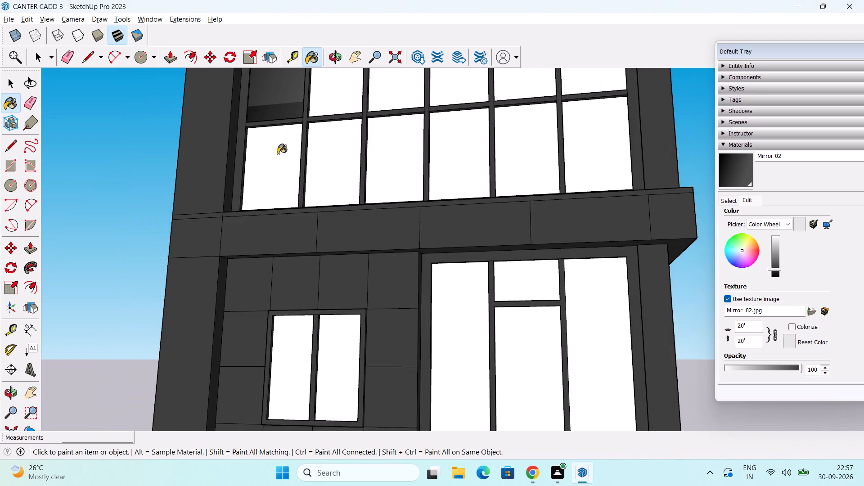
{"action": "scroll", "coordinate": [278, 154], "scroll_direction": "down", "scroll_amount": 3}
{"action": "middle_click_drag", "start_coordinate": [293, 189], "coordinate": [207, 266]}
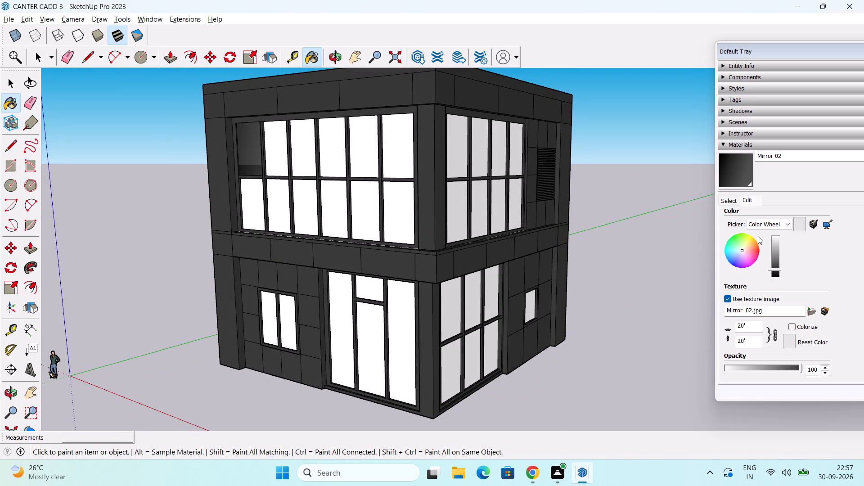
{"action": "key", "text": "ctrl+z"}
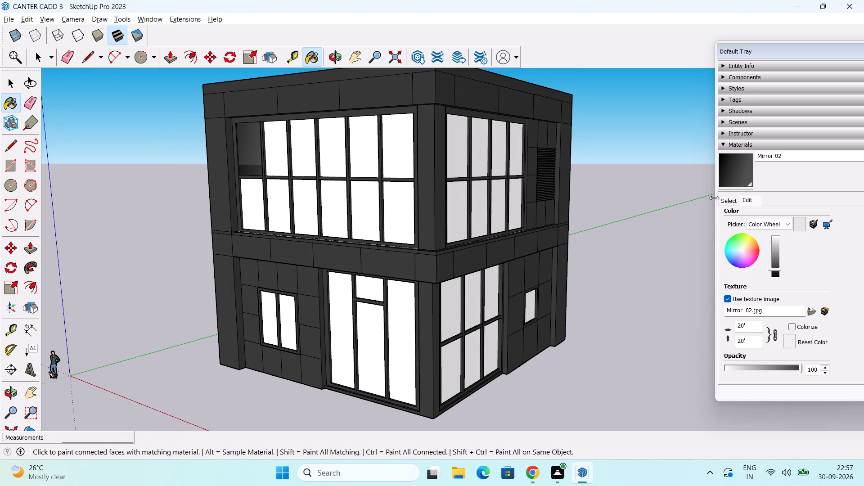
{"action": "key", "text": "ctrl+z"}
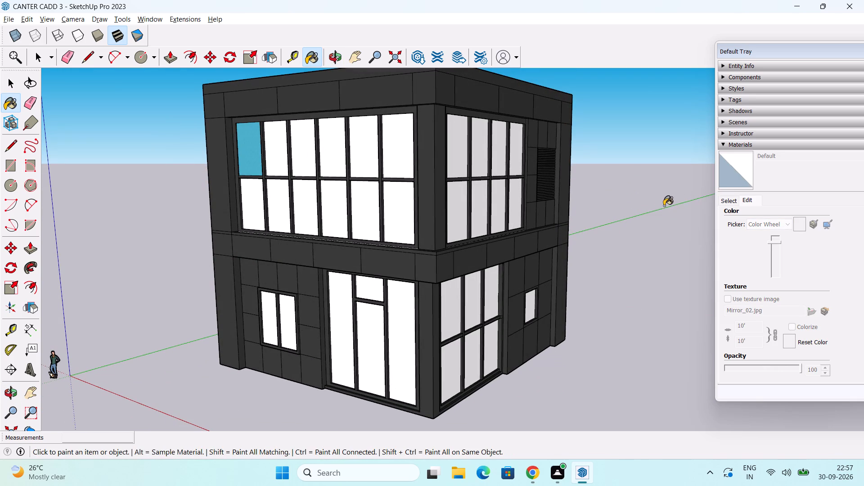
Paint the first-floor front window's far upper pane with the Translucent Glass Gray material.
{"action": "left_click", "coordinate": [731, 203]}
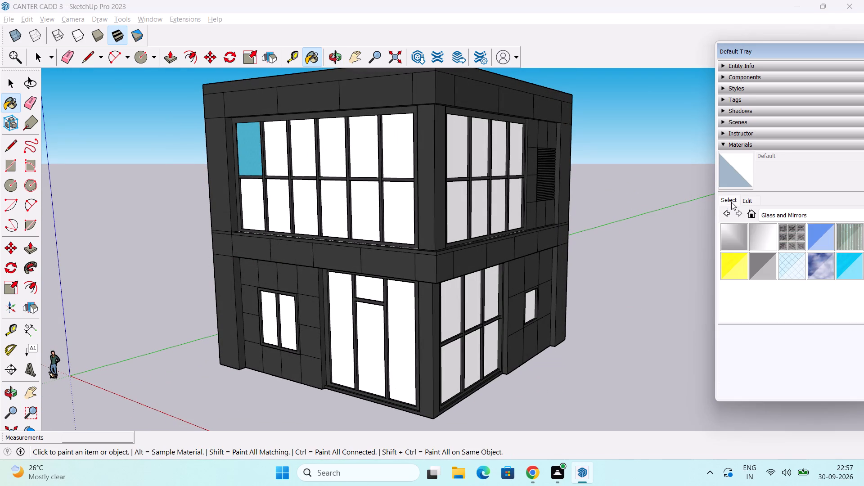
{"action": "middle_click_drag", "start_coordinate": [416, 237], "coordinate": [591, 230]}
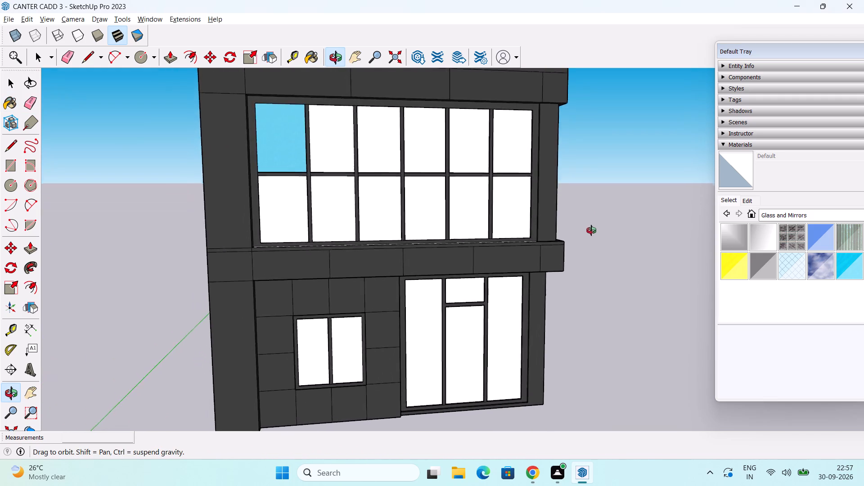
{"action": "middle_click_drag", "start_coordinate": [591, 230], "coordinate": [347, 231]}
{"action": "left_click", "coordinate": [764, 261]}
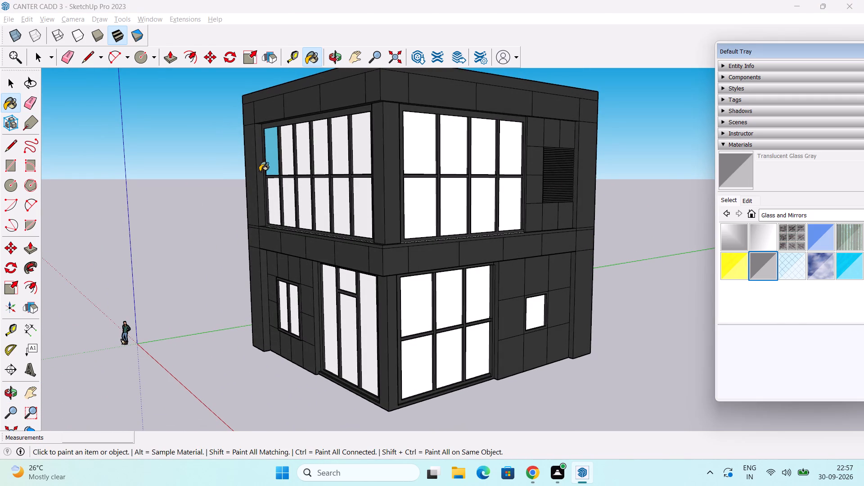
{"action": "left_click", "coordinate": [269, 156]}
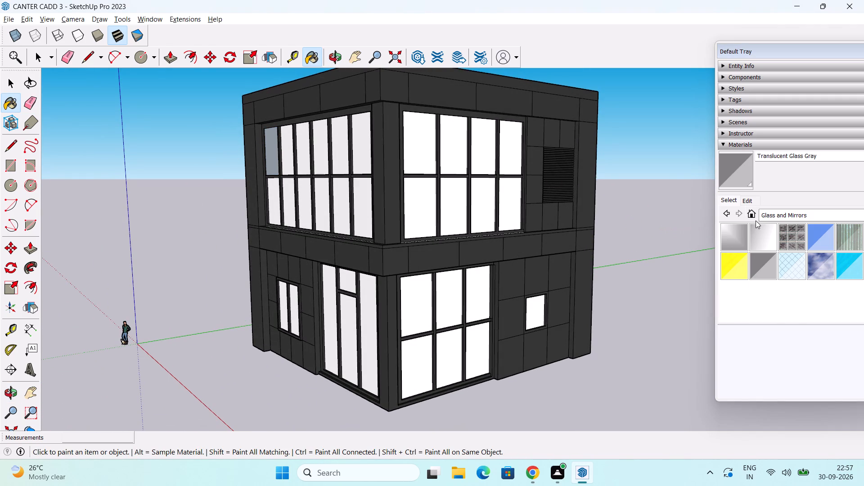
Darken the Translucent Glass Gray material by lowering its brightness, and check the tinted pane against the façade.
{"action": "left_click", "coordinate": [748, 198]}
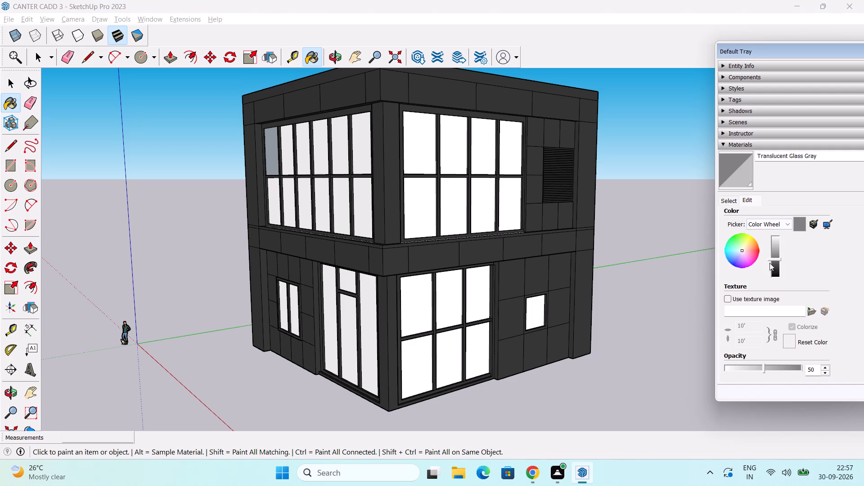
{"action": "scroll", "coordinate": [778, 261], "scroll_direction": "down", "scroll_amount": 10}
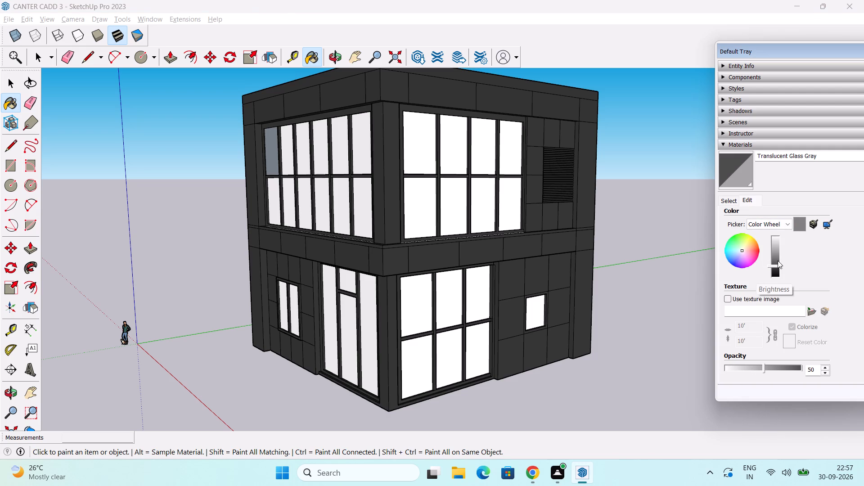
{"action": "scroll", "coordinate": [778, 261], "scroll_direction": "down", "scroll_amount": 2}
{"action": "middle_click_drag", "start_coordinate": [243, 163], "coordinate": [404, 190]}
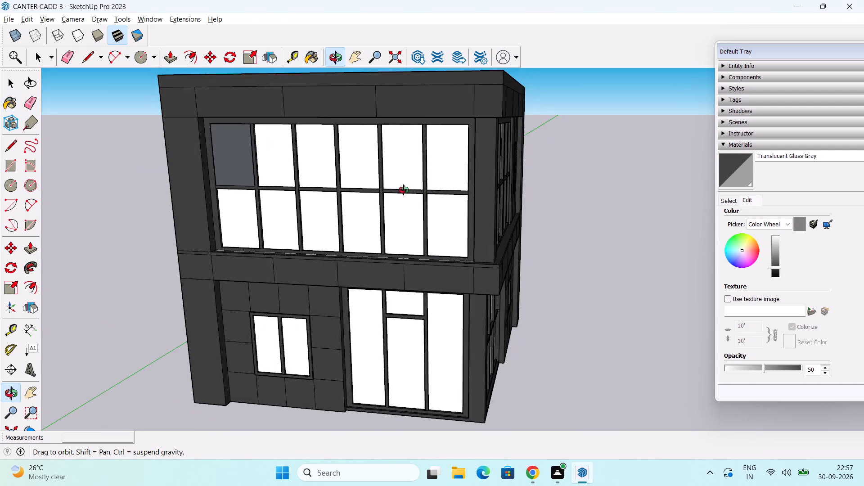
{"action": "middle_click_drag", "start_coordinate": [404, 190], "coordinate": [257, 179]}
Paint the first four upper panes of the first-floor front window, starting at the far end, with Translucent Glass Blue.
{"action": "left_click", "coordinate": [730, 200]}
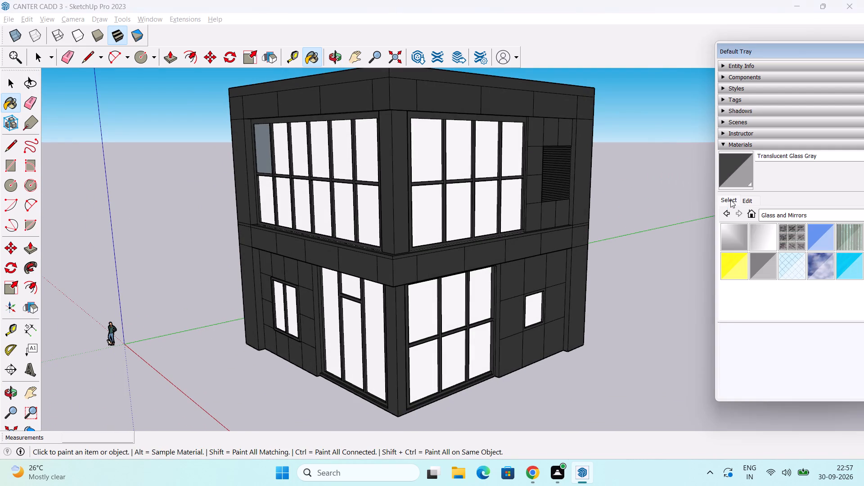
{"action": "left_click", "coordinate": [822, 236]}
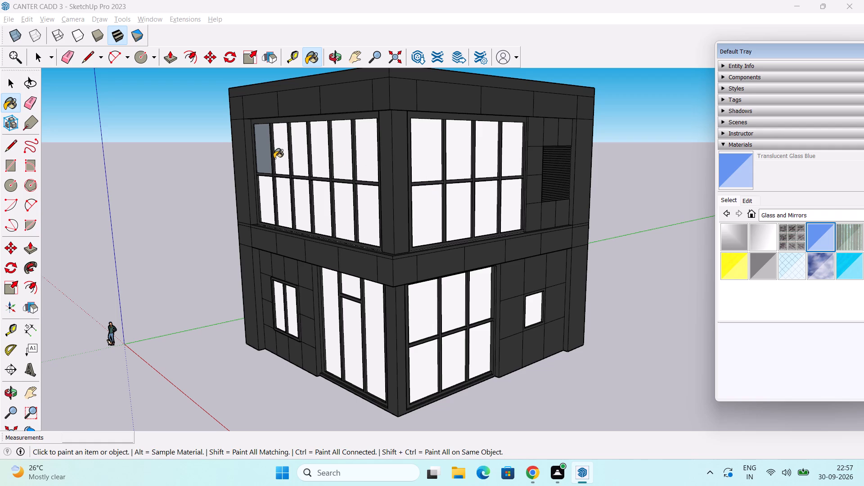
{"action": "left_click", "coordinate": [259, 154]}
{"action": "middle_click_drag", "start_coordinate": [274, 170], "coordinate": [405, 190]}
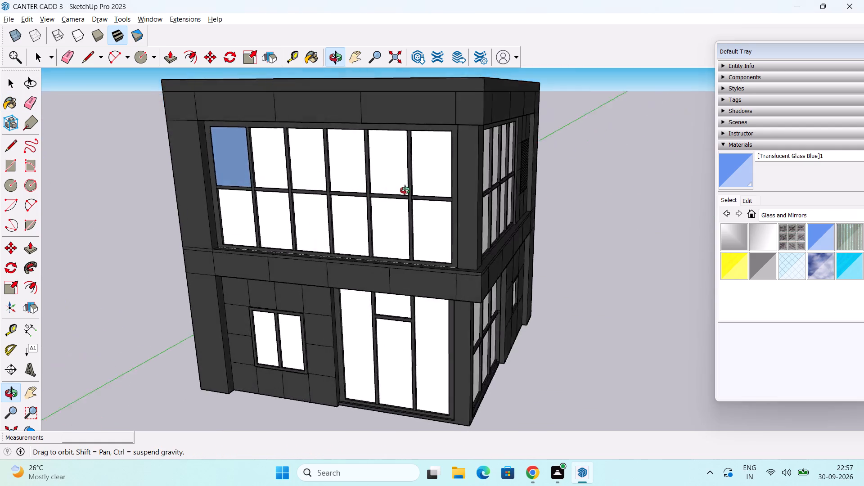
{"action": "middle_click_drag", "start_coordinate": [405, 190], "coordinate": [329, 172]}
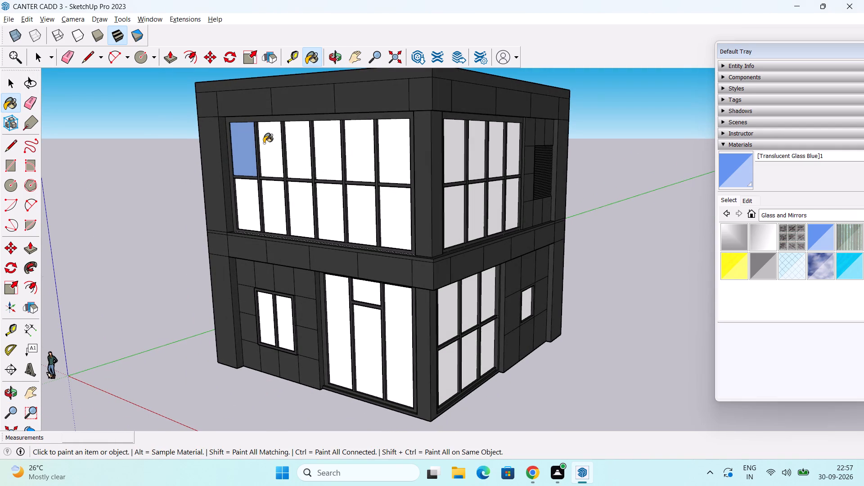
{"action": "left_click_drag", "start_coordinate": [264, 143], "coordinate": [270, 145]}
{"action": "left_click", "coordinate": [301, 154]}
{"action": "left_click", "coordinate": [336, 154]}
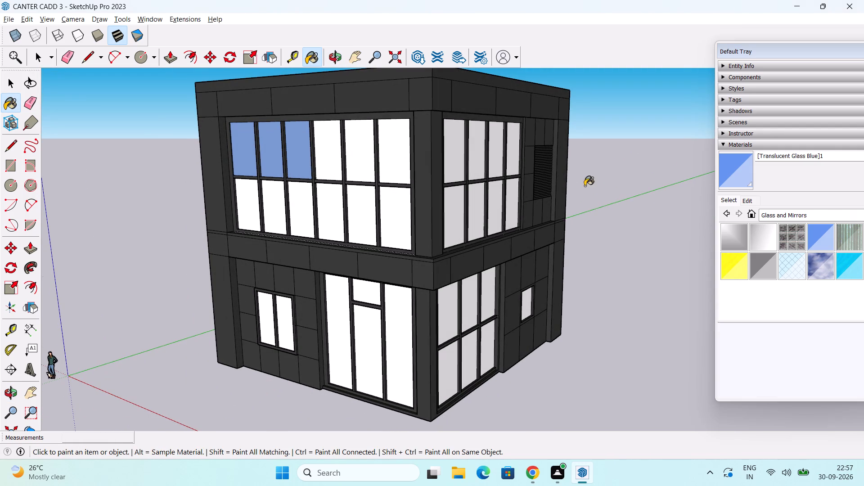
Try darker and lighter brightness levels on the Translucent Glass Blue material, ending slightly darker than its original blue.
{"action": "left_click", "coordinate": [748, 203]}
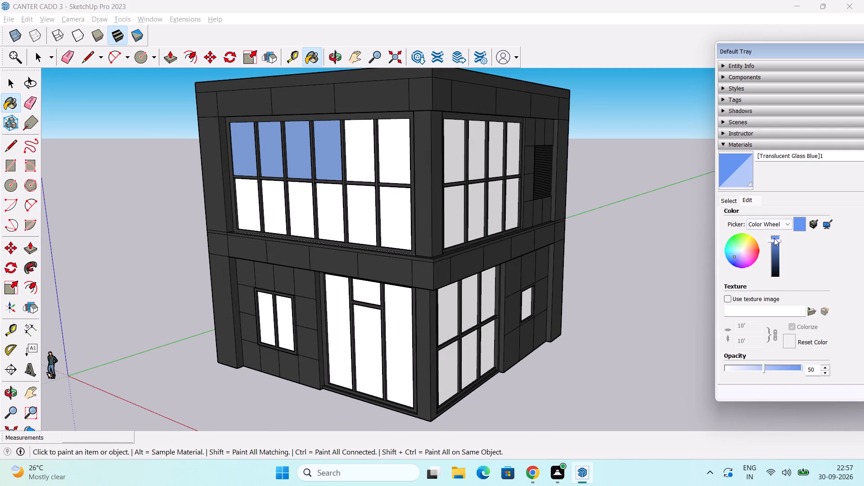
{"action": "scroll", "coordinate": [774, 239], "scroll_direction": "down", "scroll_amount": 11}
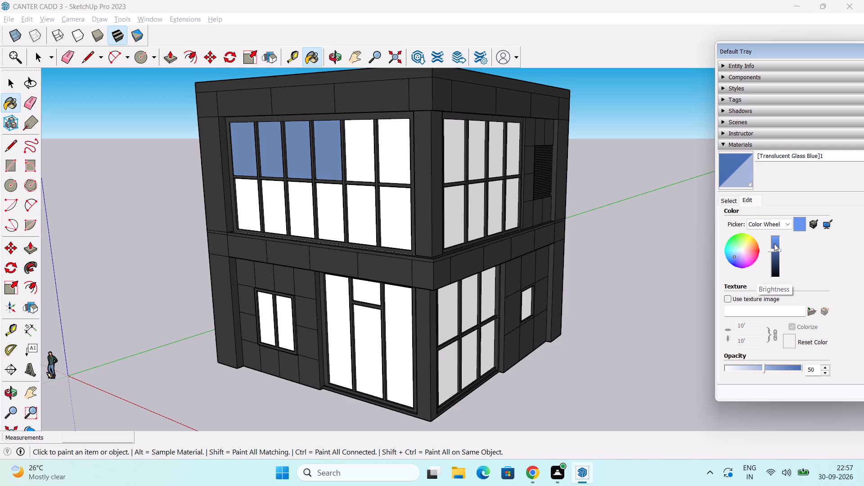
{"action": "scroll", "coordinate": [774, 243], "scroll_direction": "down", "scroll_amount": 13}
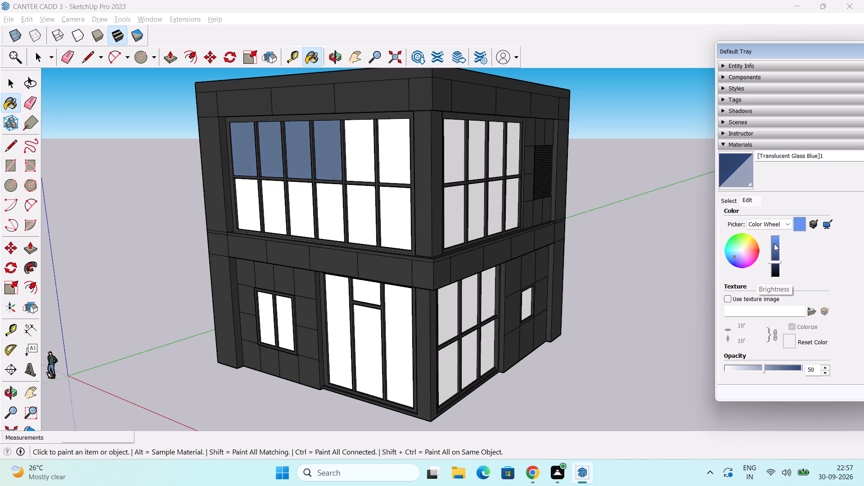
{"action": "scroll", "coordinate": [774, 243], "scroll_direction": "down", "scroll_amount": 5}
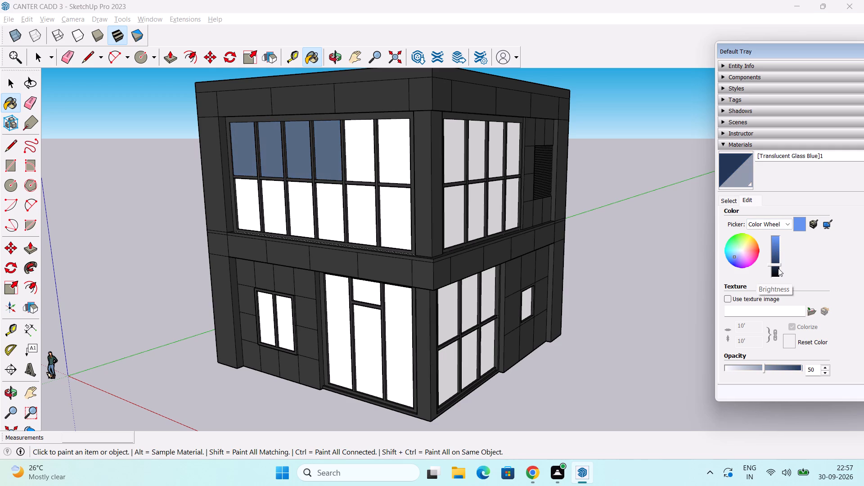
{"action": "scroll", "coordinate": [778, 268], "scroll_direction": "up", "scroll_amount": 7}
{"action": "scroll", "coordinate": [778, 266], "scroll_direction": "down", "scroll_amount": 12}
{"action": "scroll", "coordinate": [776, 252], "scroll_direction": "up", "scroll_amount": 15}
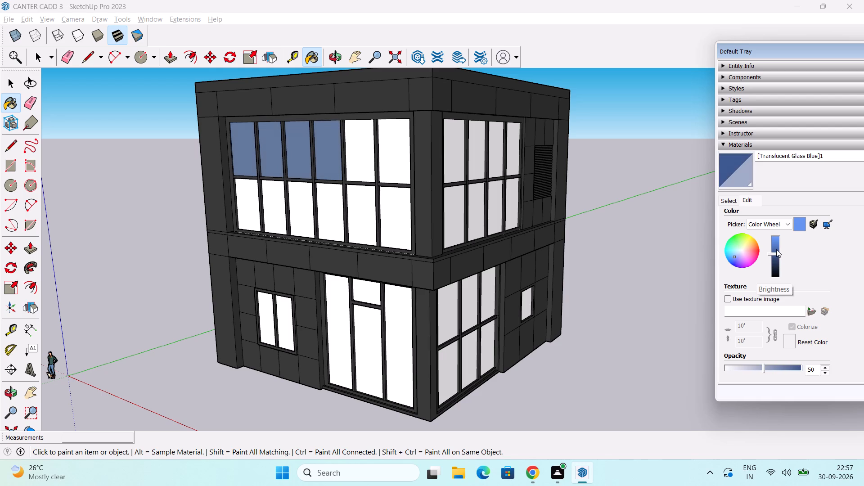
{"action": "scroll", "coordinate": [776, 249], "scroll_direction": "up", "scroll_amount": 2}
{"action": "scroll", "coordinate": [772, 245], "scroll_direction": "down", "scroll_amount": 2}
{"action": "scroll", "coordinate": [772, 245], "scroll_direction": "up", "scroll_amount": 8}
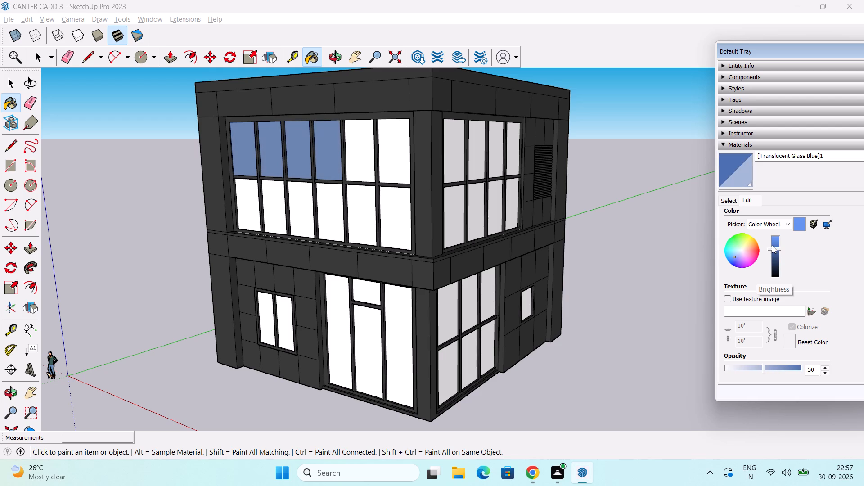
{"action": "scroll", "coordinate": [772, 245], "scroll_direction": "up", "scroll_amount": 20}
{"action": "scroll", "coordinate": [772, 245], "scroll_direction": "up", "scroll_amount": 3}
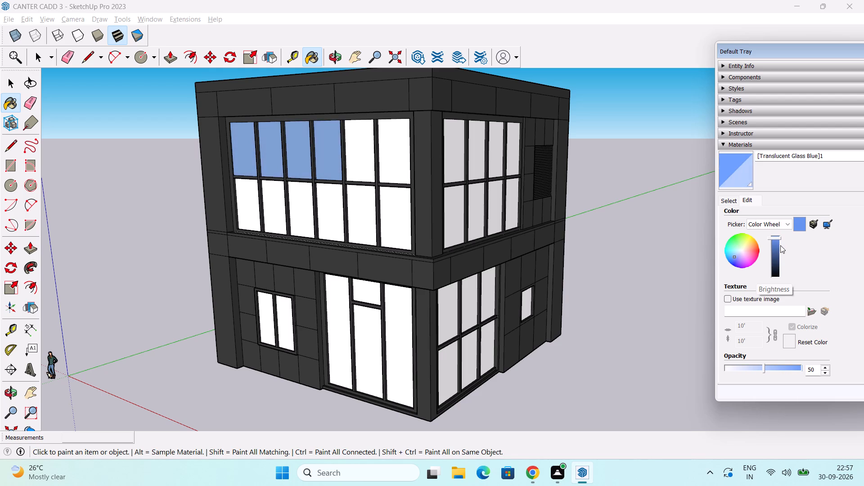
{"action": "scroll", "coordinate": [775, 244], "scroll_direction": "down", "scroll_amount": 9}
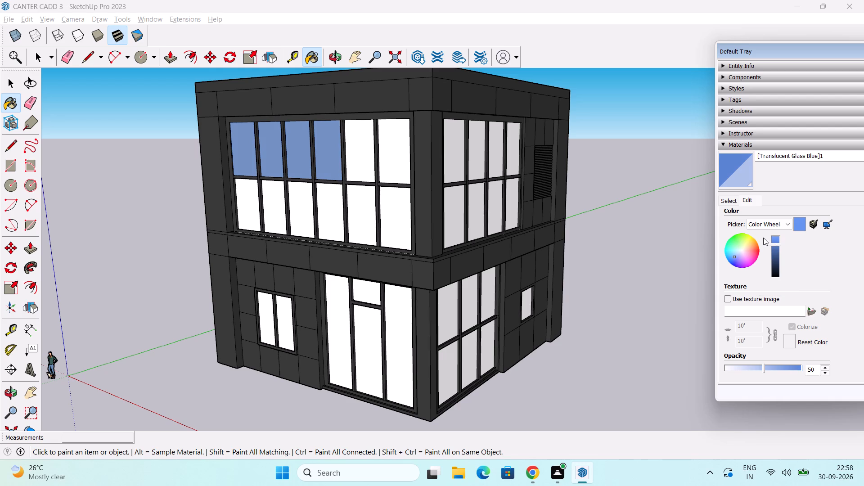
Using the HLS colour picker, set the blue glass material to hue 188, saturation 100 and lightness 86.
{"action": "scroll", "coordinate": [763, 229], "scroll_direction": "down", "scroll_amount": 1}
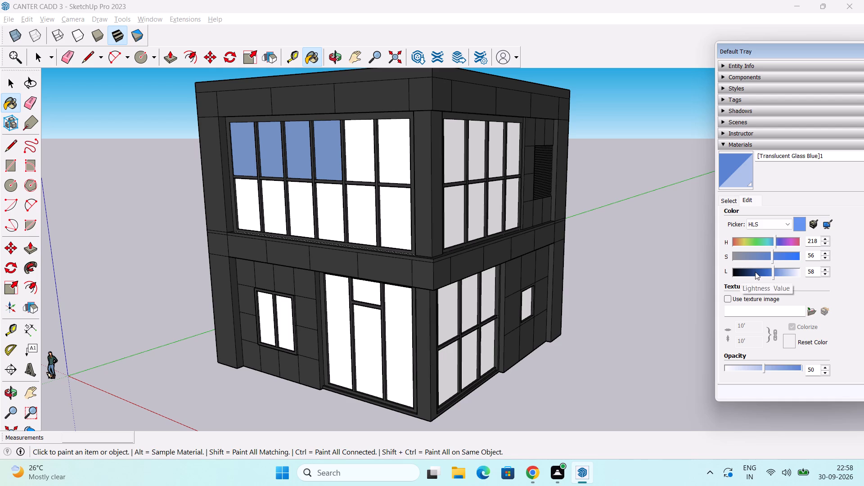
{"action": "left_click", "coordinate": [781, 274]}
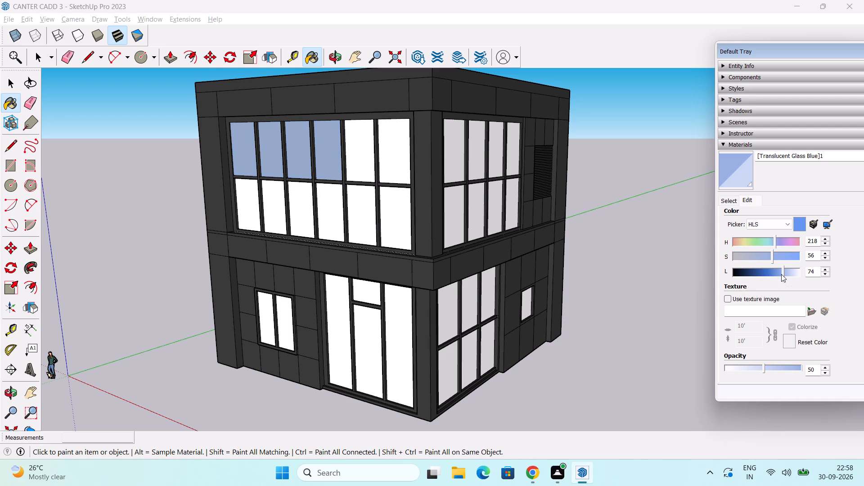
{"action": "left_click", "coordinate": [789, 272]}
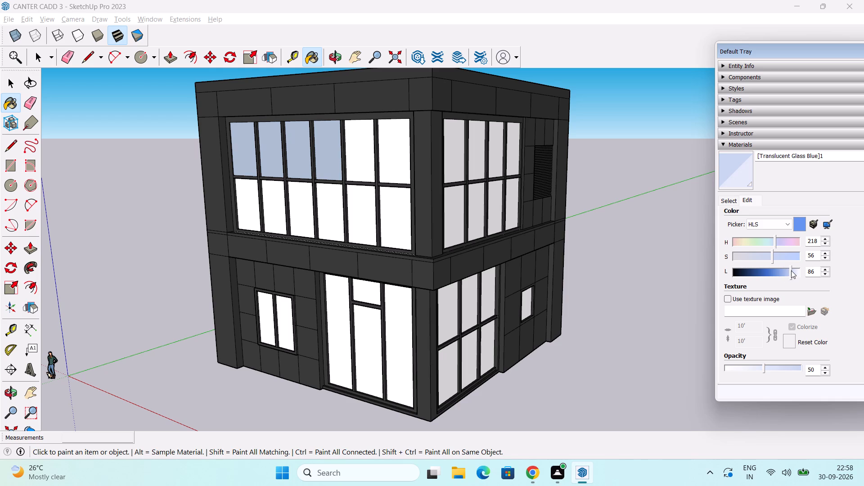
{"action": "left_click", "coordinate": [782, 256]}
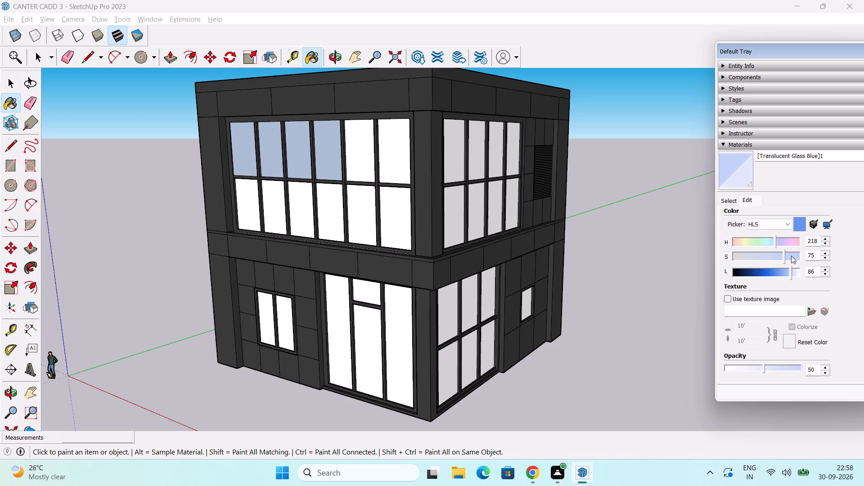
{"action": "left_click", "coordinate": [792, 256]}
{"action": "left_click", "coordinate": [801, 256]}
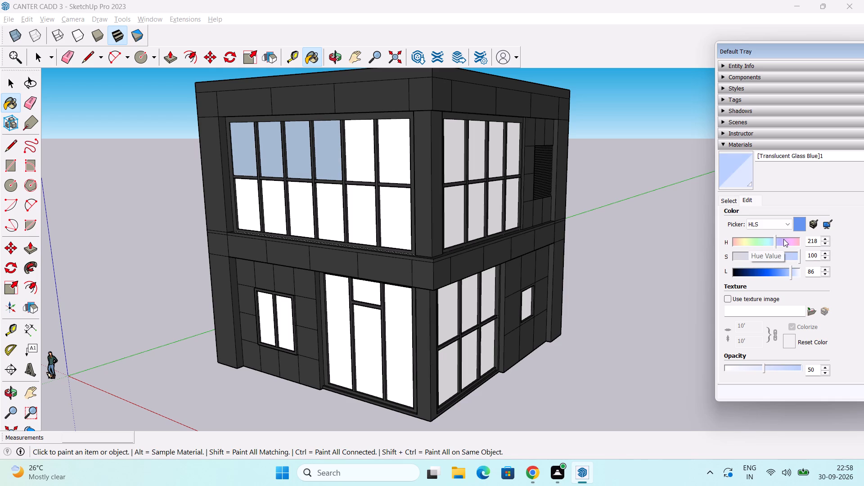
{"action": "left_click", "coordinate": [783, 239]}
{"action": "left_click", "coordinate": [797, 243]}
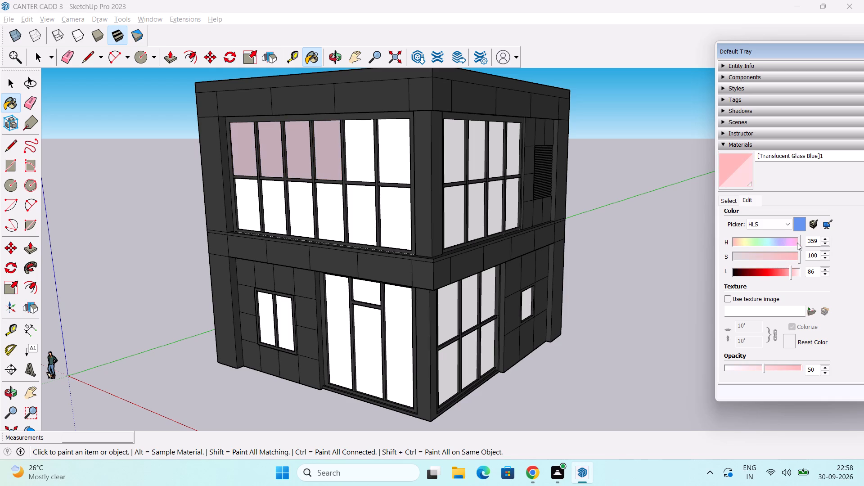
{"action": "left_click", "coordinate": [776, 243]}
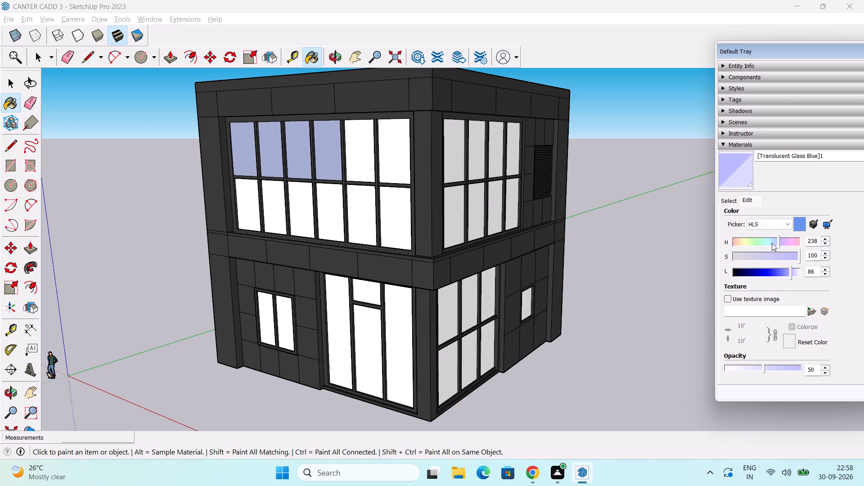
{"action": "left_click", "coordinate": [772, 243]}
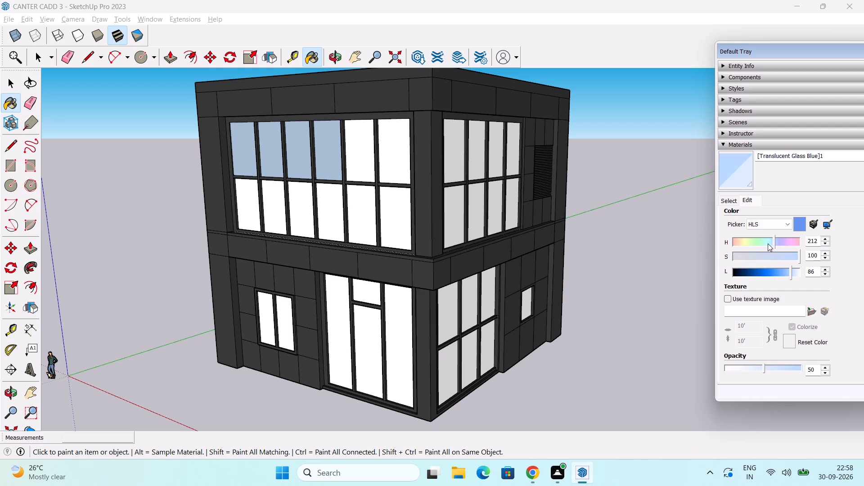
{"action": "left_click", "coordinate": [768, 243]}
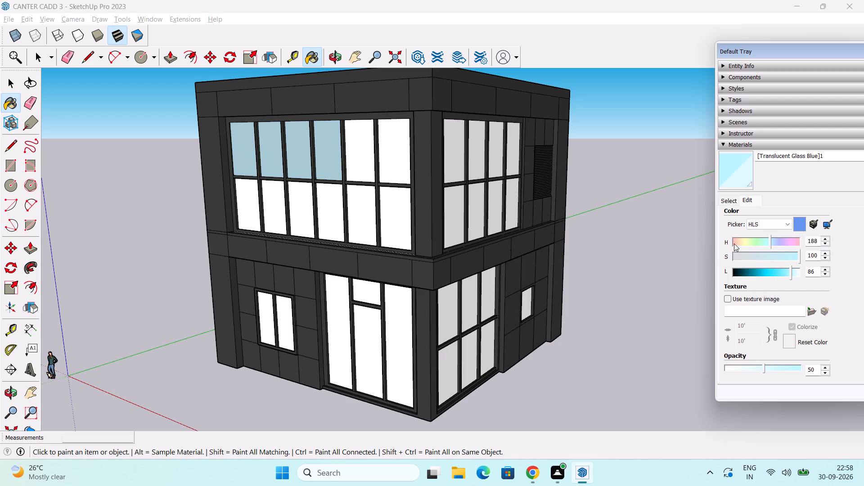
Paint the remaining two upper panes of the first-floor front window with the edited blue glass material.
{"action": "left_click", "coordinate": [364, 170]}
{"action": "left_click", "coordinate": [395, 169]}
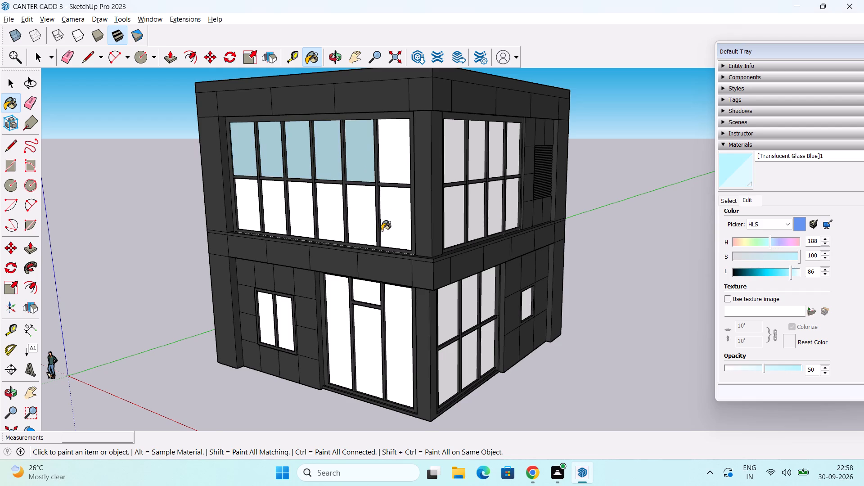
{"action": "middle_click_drag", "start_coordinate": [382, 230], "coordinate": [378, 218]}
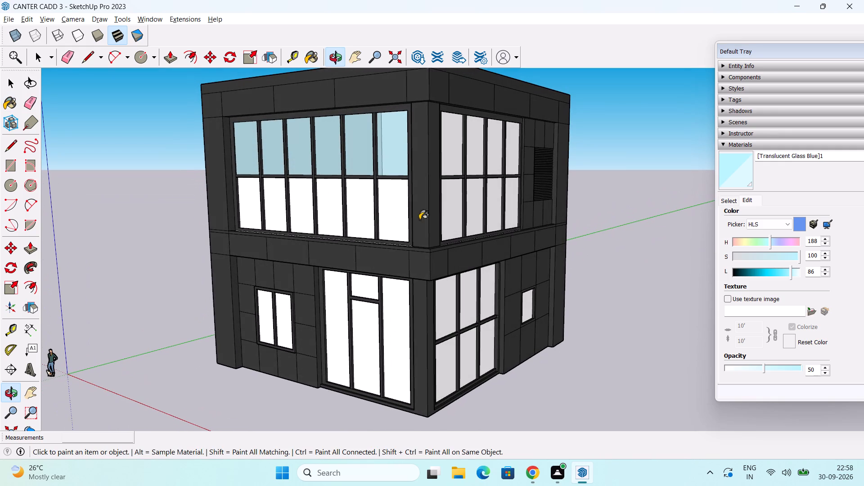
Set the blue glass material's saturation to 98 and lightness to 74, and check the tinted panes on the façade.
{"action": "scroll", "coordinate": [795, 265], "scroll_direction": "up", "scroll_amount": 1}
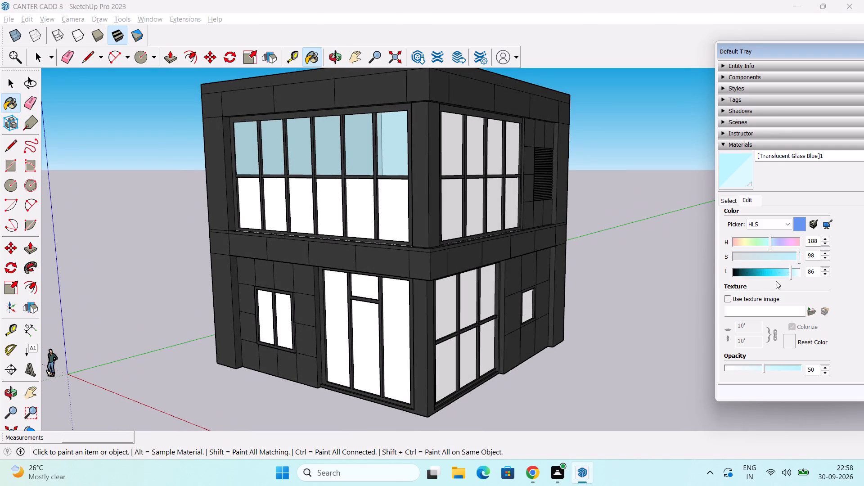
{"action": "left_click", "coordinate": [758, 274]}
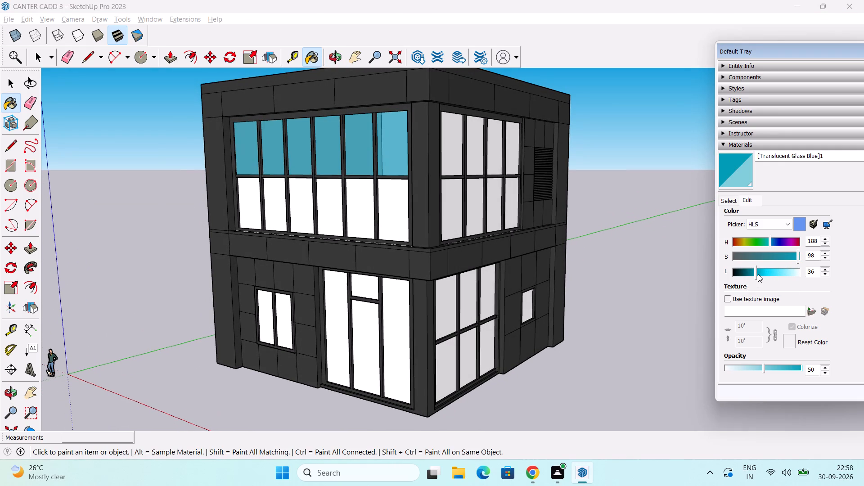
{"action": "left_click", "coordinate": [763, 271]}
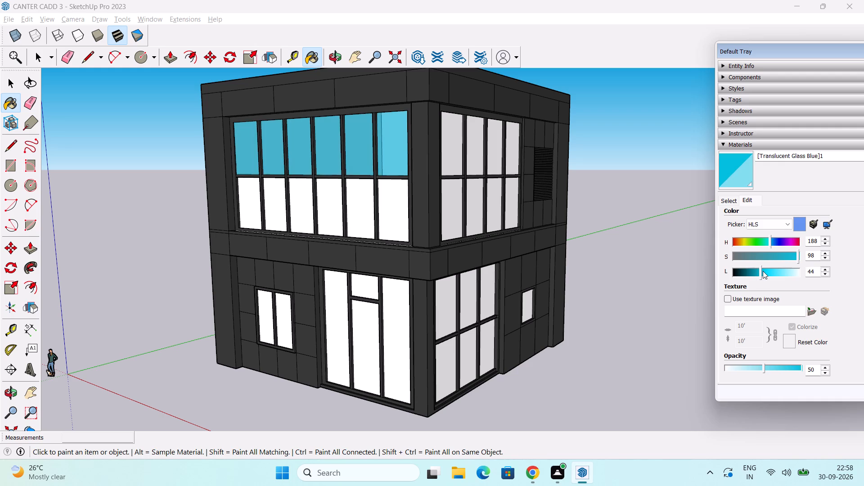
{"action": "left_click", "coordinate": [773, 274]}
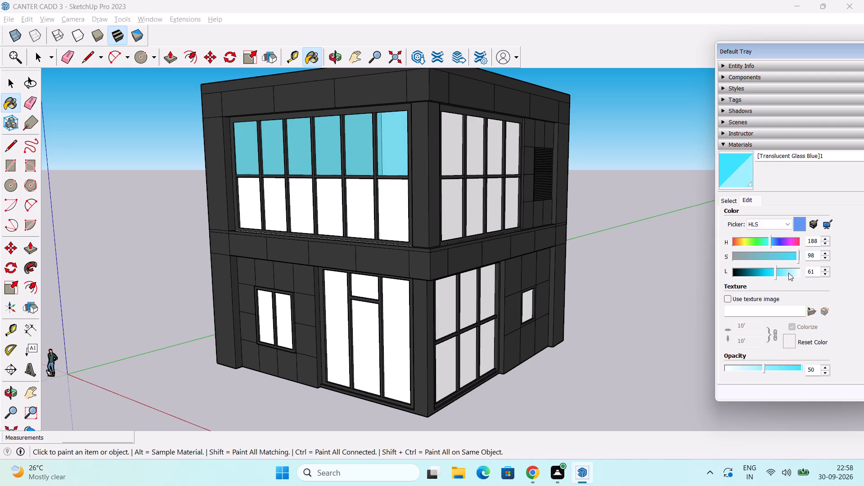
{"action": "left_click", "coordinate": [781, 274]}
{"action": "middle_click_drag", "start_coordinate": [504, 296], "coordinate": [432, 220]}
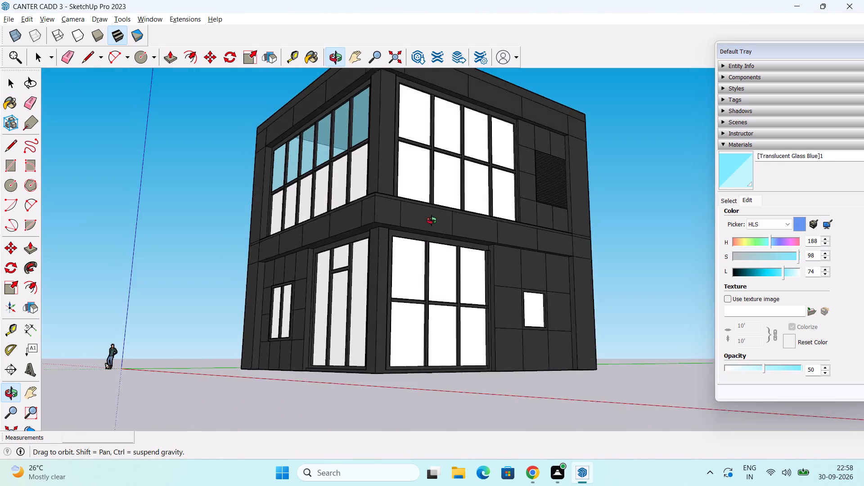
{"action": "middle_click_drag", "start_coordinate": [432, 220], "coordinate": [517, 290]}
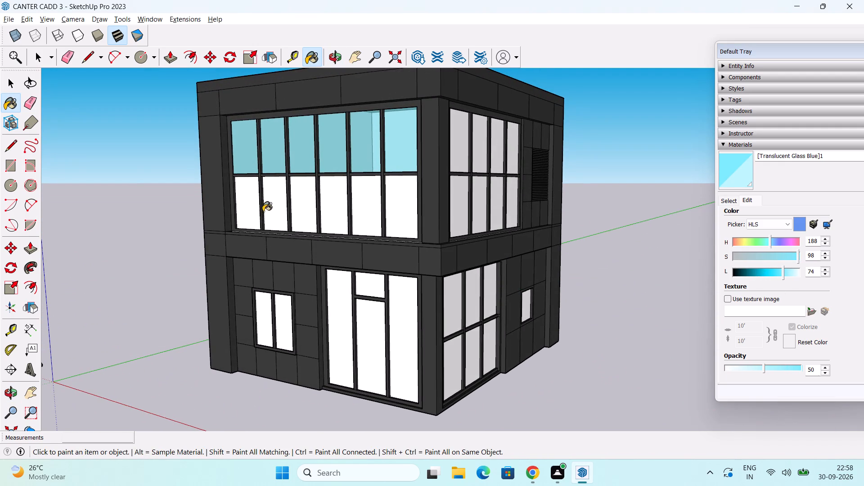
Paint the six lower panes of the first-floor front window with the edited Translucent Glass Blue material.
{"action": "left_click", "coordinate": [246, 207]}
{"action": "left_click", "coordinate": [273, 198]}
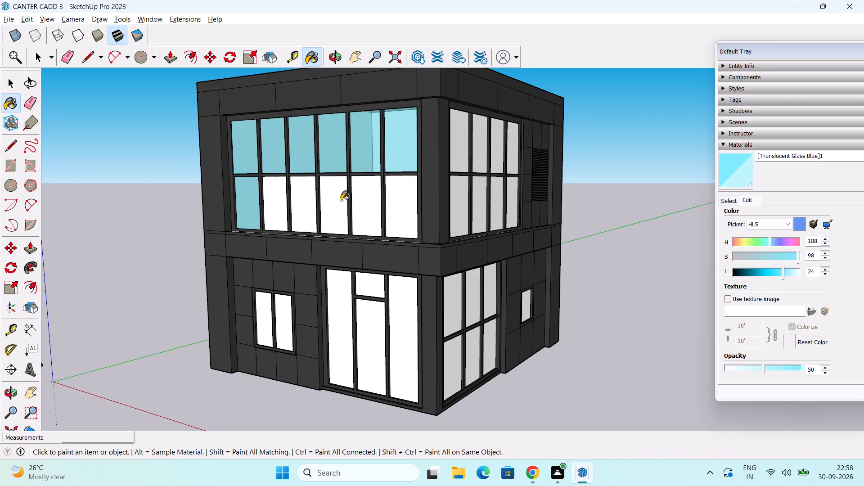
{"action": "left_click", "coordinate": [308, 205]}
{"action": "left_click", "coordinate": [340, 200]}
{"action": "left_click", "coordinate": [366, 202]}
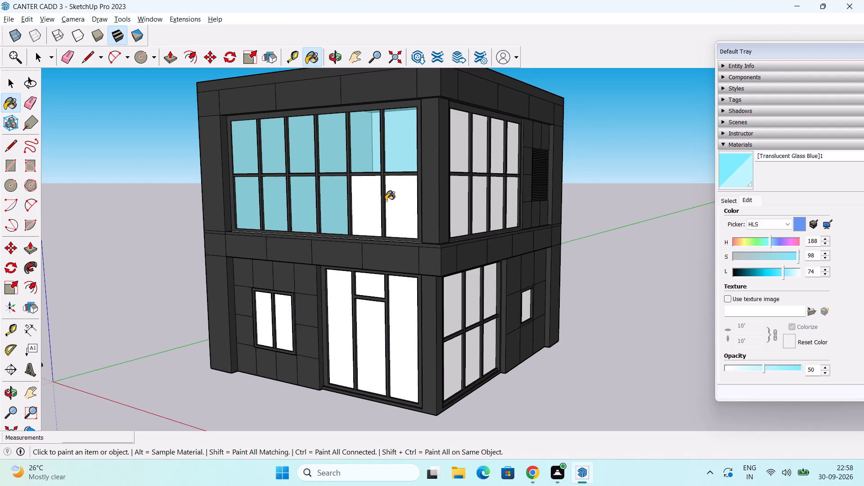
{"action": "left_click", "coordinate": [394, 204]}
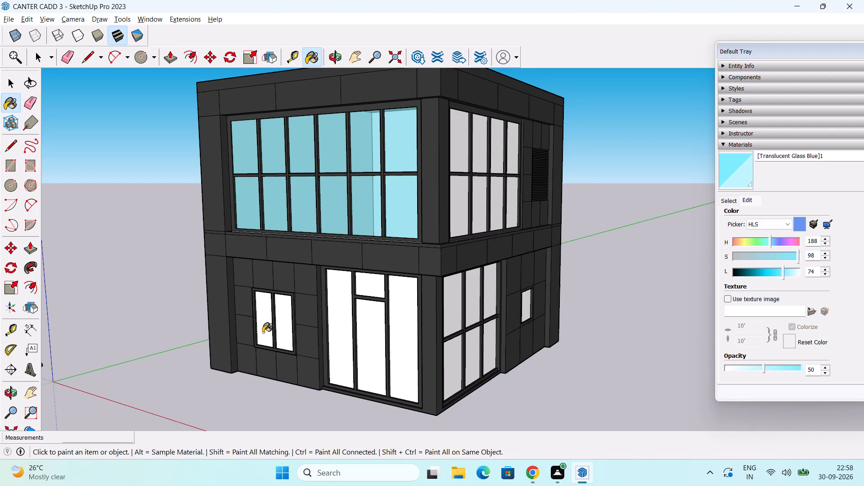
Paint all eight panes of the first-floor side window with the same blue glass material.
{"action": "scroll", "coordinate": [434, 346], "scroll_direction": "down", "scroll_amount": 1}
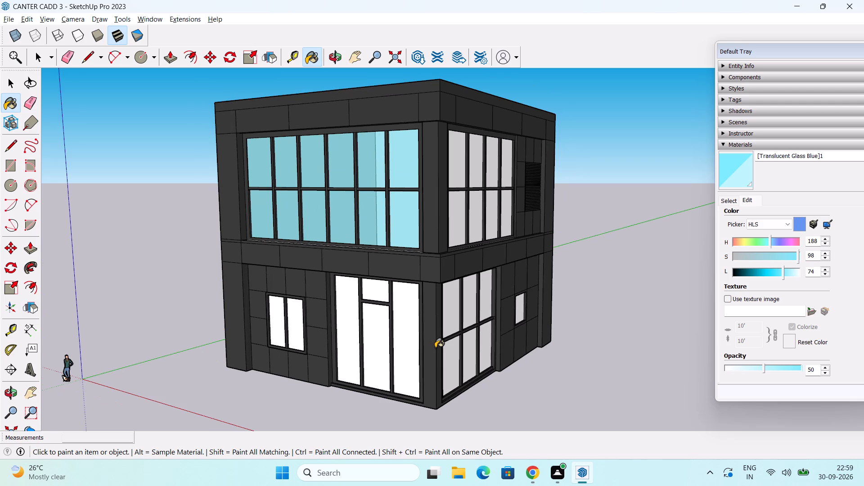
{"action": "middle_click_drag", "start_coordinate": [447, 362], "coordinate": [387, 362]}
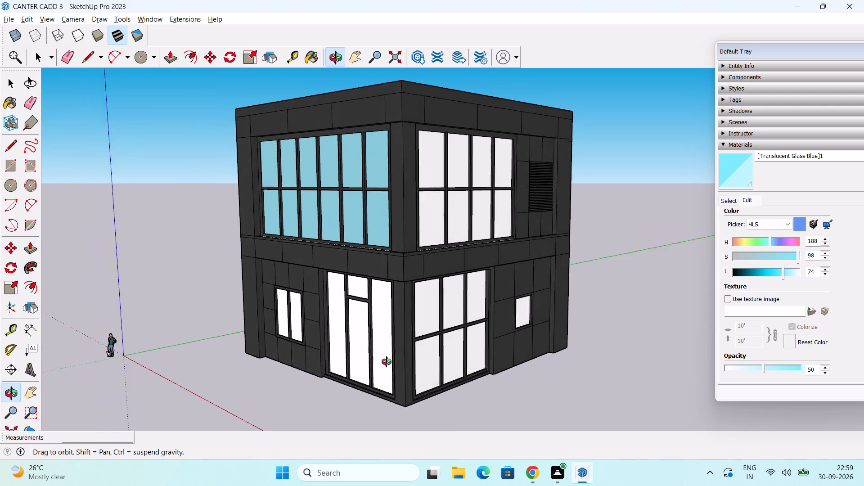
{"action": "middle_click_drag", "start_coordinate": [387, 362], "coordinate": [392, 375]}
{"action": "scroll", "coordinate": [460, 177], "scroll_direction": "up", "scroll_amount": 1}
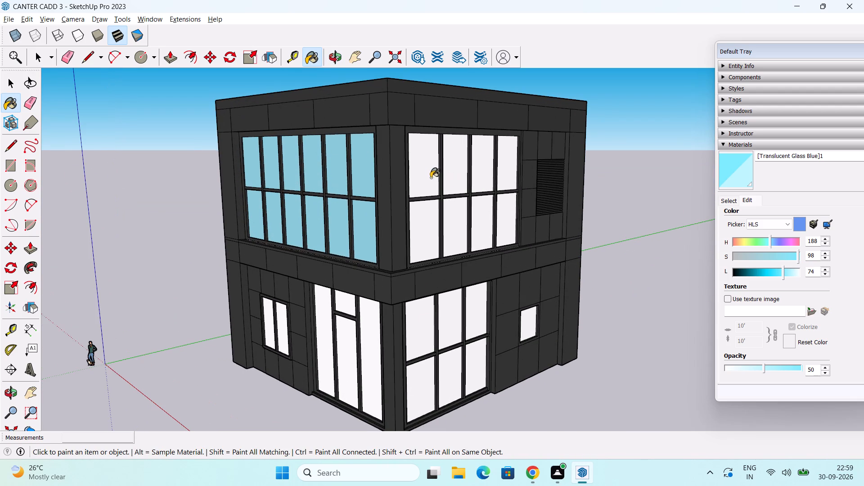
{"action": "left_click", "coordinate": [430, 177]}
{"action": "left_click", "coordinate": [459, 178]}
{"action": "left_click", "coordinate": [481, 178]}
{"action": "left_click", "coordinate": [503, 178]}
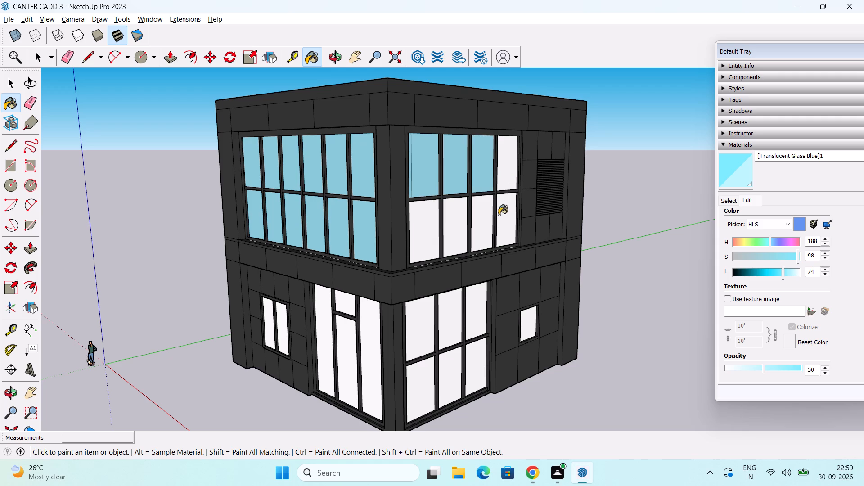
{"action": "left_click", "coordinate": [504, 217]}
{"action": "left_click", "coordinate": [480, 229]}
{"action": "left_click", "coordinate": [452, 240]}
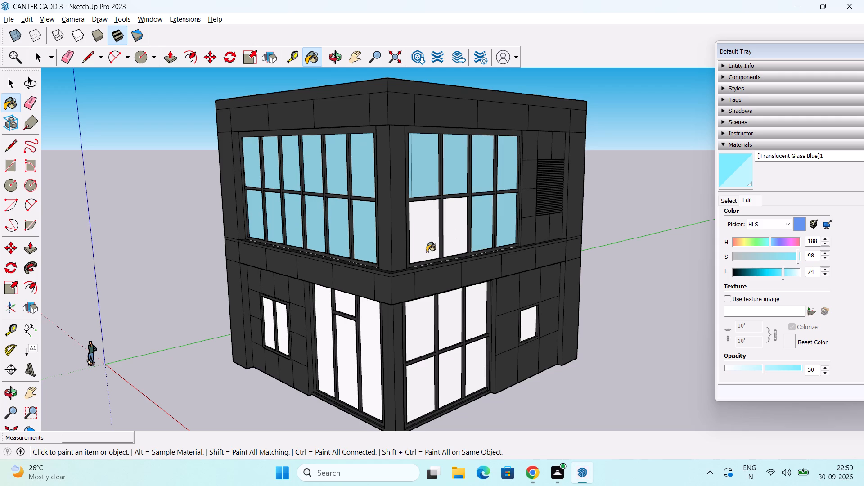
{"action": "left_click", "coordinate": [427, 252]}
Paint the six panes of the ground-floor side glazing and the small window beside it with the blue glass.
{"action": "left_click", "coordinate": [474, 320]}
{"action": "left_click", "coordinate": [452, 326]}
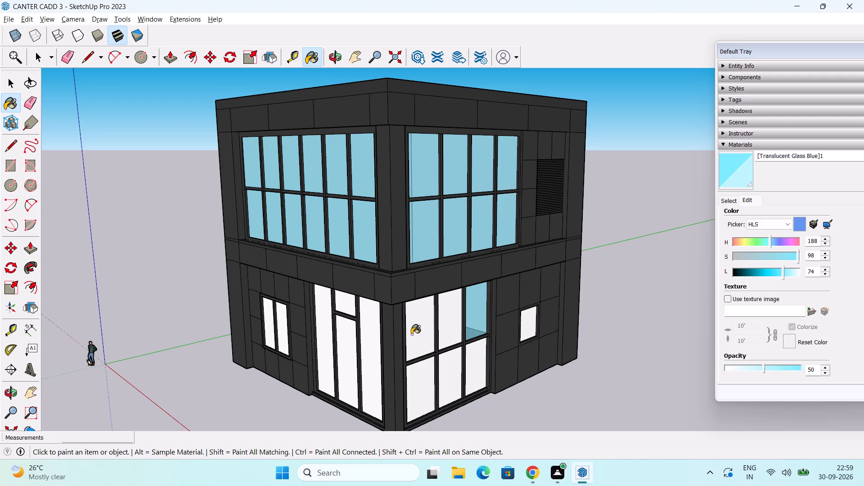
{"action": "left_click", "coordinate": [418, 333]}
{"action": "left_click", "coordinate": [469, 360]}
{"action": "left_click", "coordinate": [448, 374]}
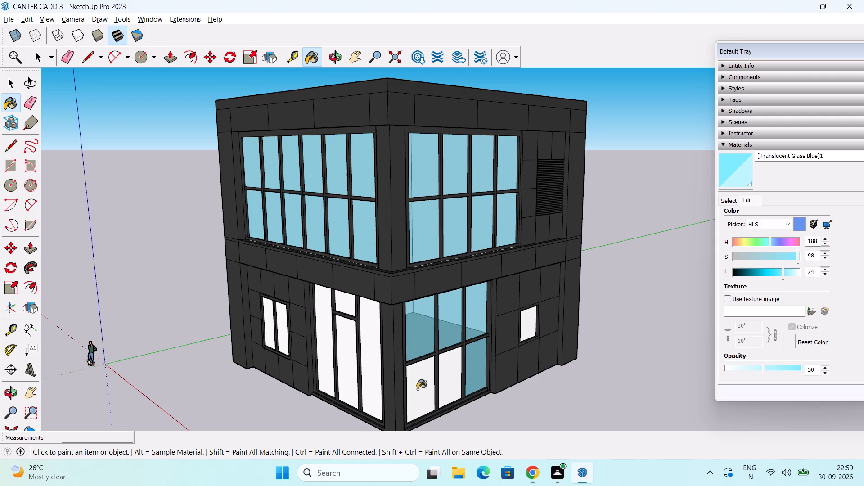
{"action": "left_click", "coordinate": [408, 390]}
{"action": "left_click", "coordinate": [529, 328]}
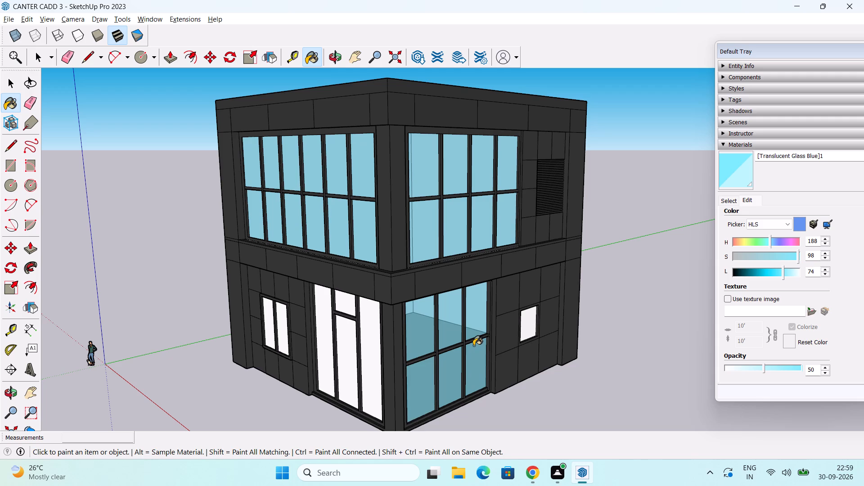
Paint the ground-floor entrance glazing, including its transom and door panel, and the two-pane front window with the blue glass.
{"action": "scroll", "coordinate": [361, 345], "scroll_direction": "up", "scroll_amount": 1}
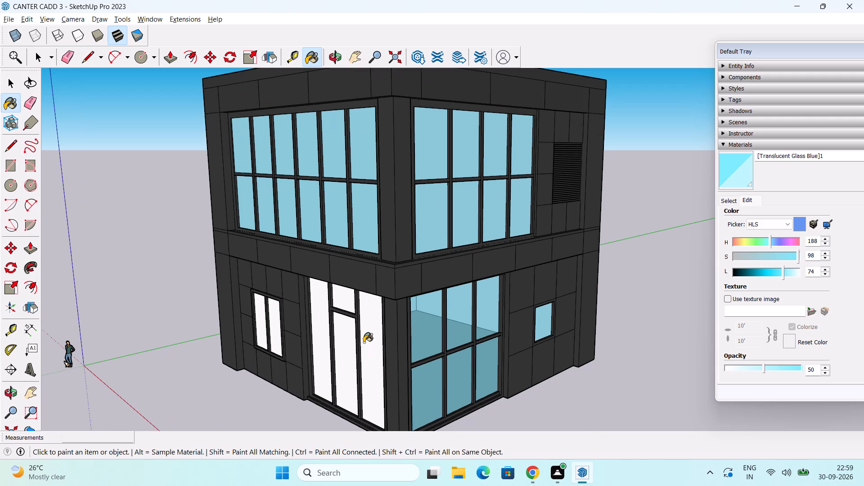
{"action": "scroll", "coordinate": [364, 342], "scroll_direction": "down", "scroll_amount": 1}
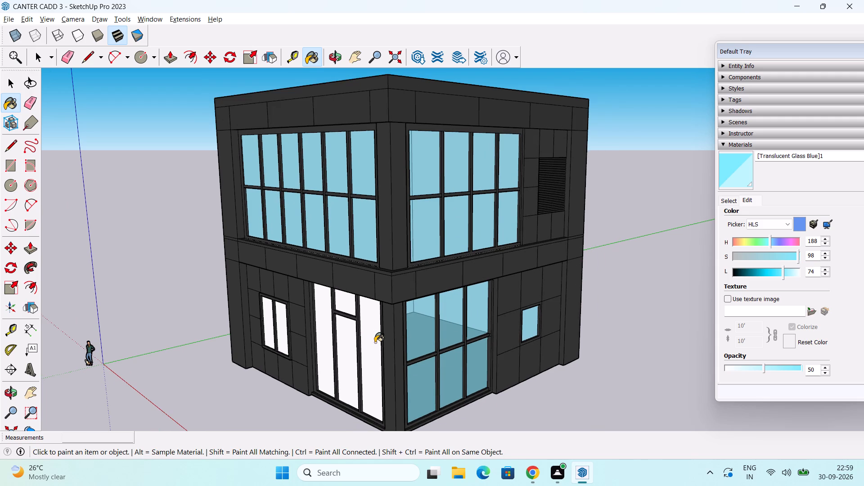
{"action": "left_click", "coordinate": [373, 343]}
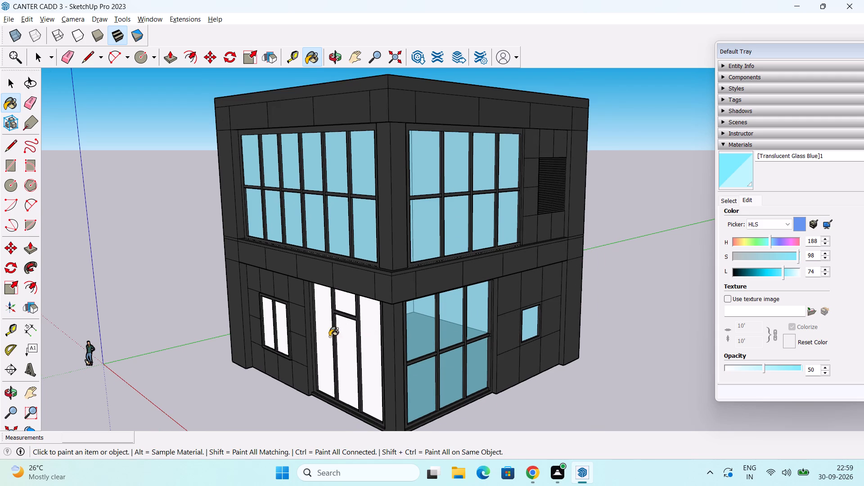
{"action": "left_click", "coordinate": [323, 339]}
{"action": "left_click", "coordinate": [349, 310]}
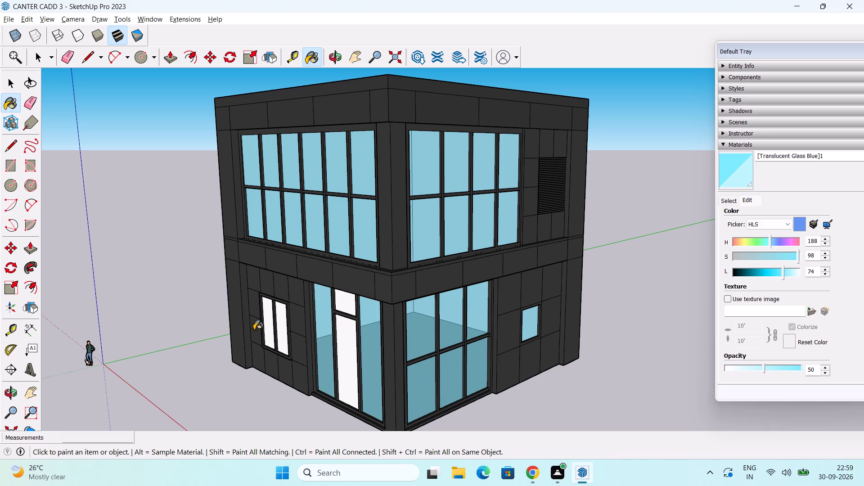
{"action": "left_click", "coordinate": [267, 321]}
{"action": "left_click", "coordinate": [279, 328]}
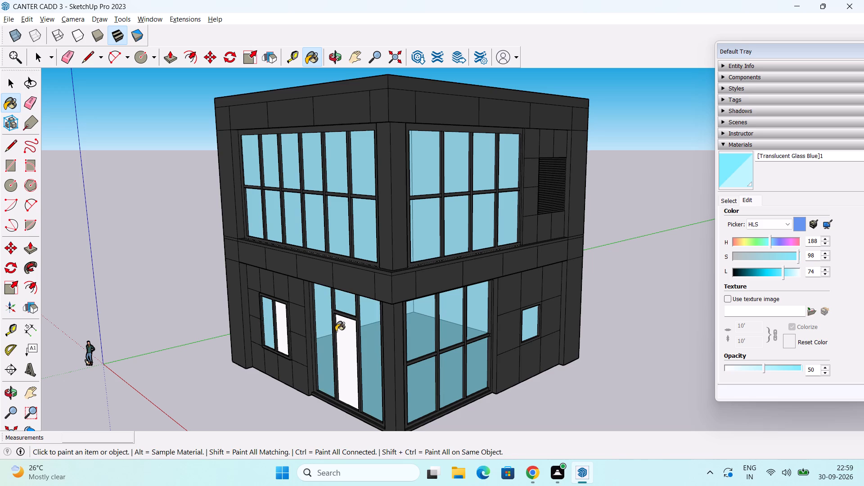
{"action": "middle_click_drag", "start_coordinate": [468, 360], "coordinate": [478, 256]}
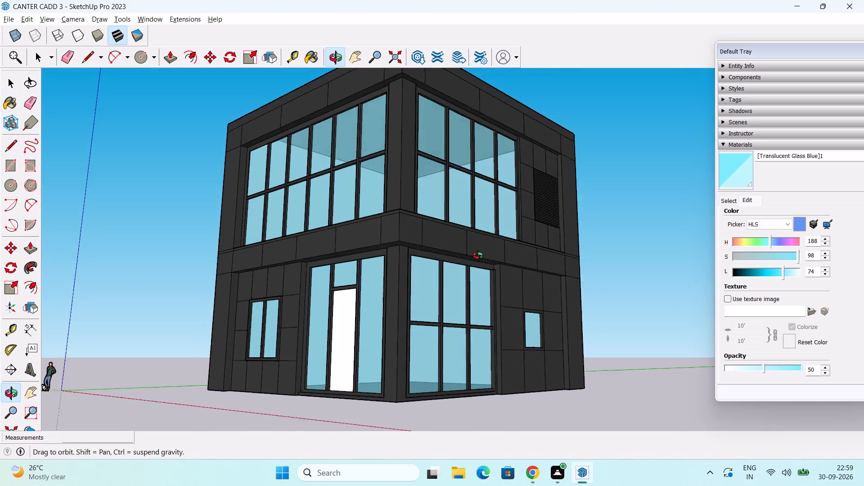
{"action": "middle_click_drag", "start_coordinate": [478, 256], "coordinate": [469, 326]}
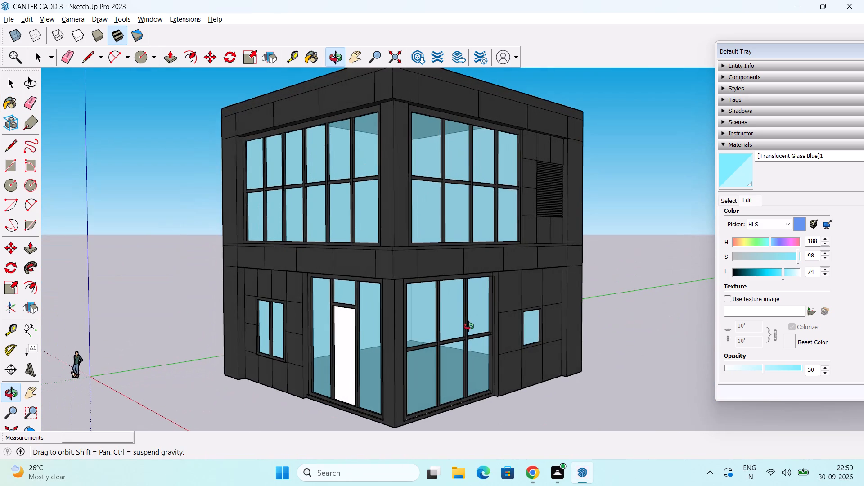
{"action": "middle_click_drag", "start_coordinate": [469, 326], "coordinate": [481, 344]}
{"action": "left_click", "coordinate": [349, 367]}
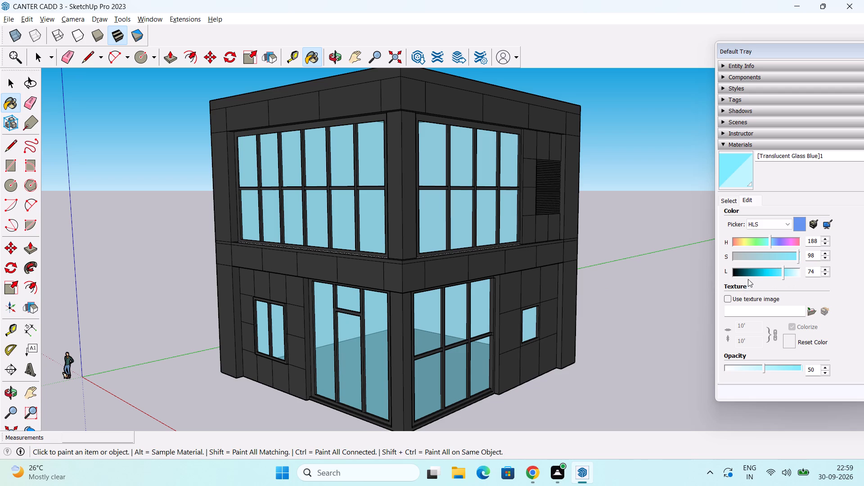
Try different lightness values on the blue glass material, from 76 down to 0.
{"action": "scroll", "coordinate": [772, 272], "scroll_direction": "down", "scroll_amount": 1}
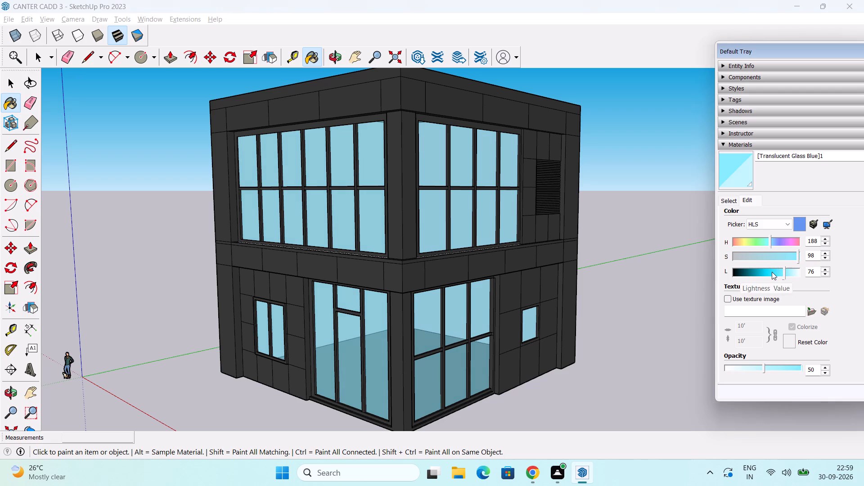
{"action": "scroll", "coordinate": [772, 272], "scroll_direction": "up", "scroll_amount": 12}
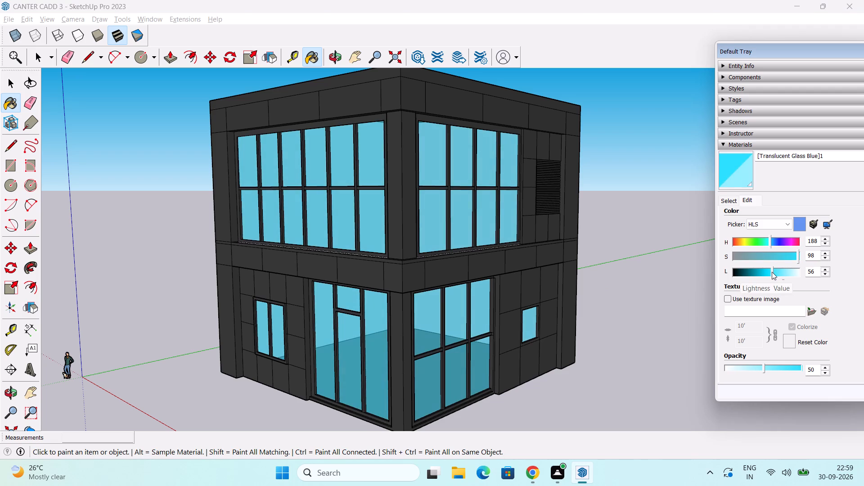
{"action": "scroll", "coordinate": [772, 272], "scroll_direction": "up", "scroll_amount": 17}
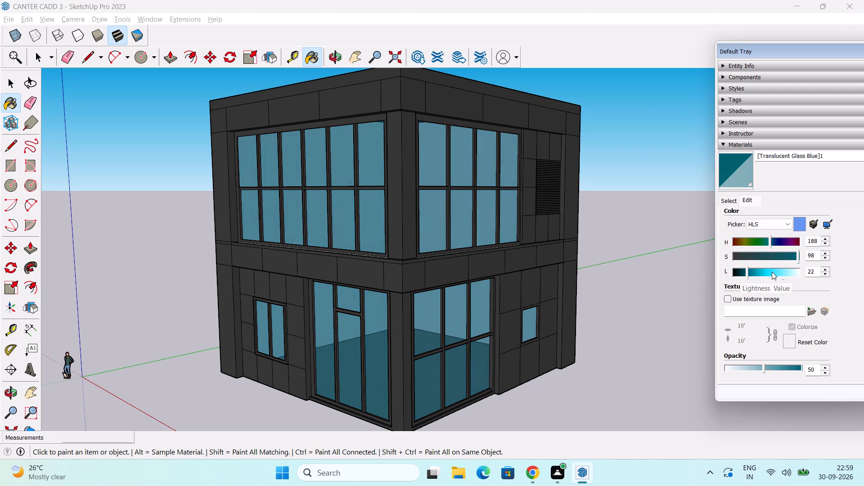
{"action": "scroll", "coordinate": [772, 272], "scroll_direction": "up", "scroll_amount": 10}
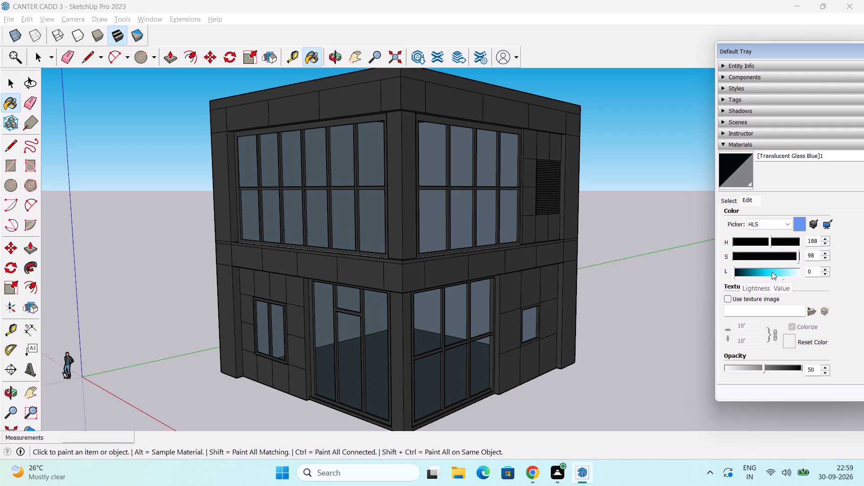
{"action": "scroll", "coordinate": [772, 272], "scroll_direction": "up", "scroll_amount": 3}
Set the blue glass material's lightness to 34 for a darker teal tint, and leave the Paint Bucket tool.
{"action": "scroll", "coordinate": [762, 275], "scroll_direction": "down", "scroll_amount": 9}
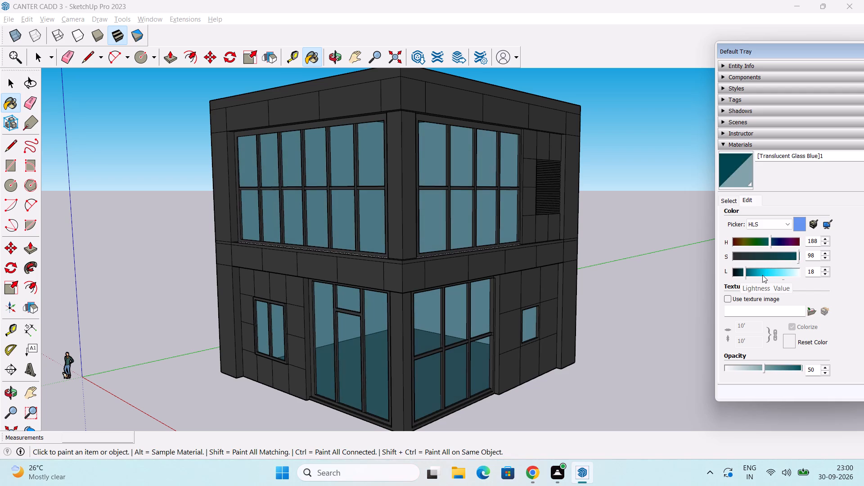
{"action": "scroll", "coordinate": [762, 275], "scroll_direction": "down", "scroll_amount": 4}
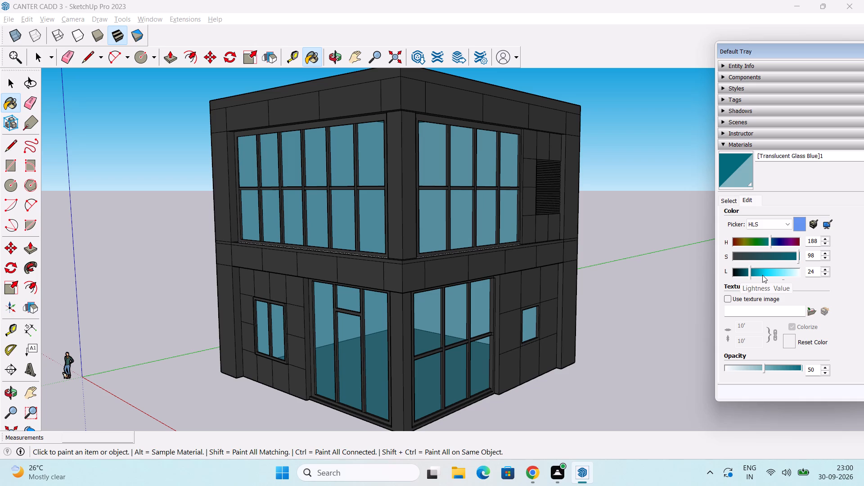
{"action": "scroll", "coordinate": [768, 272], "scroll_direction": "down", "scroll_amount": 4}
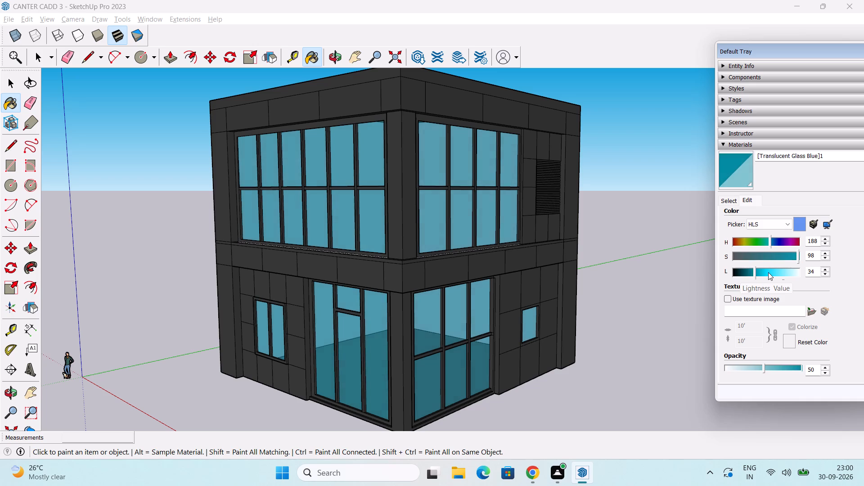
{"action": "scroll", "coordinate": [768, 272], "scroll_direction": "down", "scroll_amount": 7}
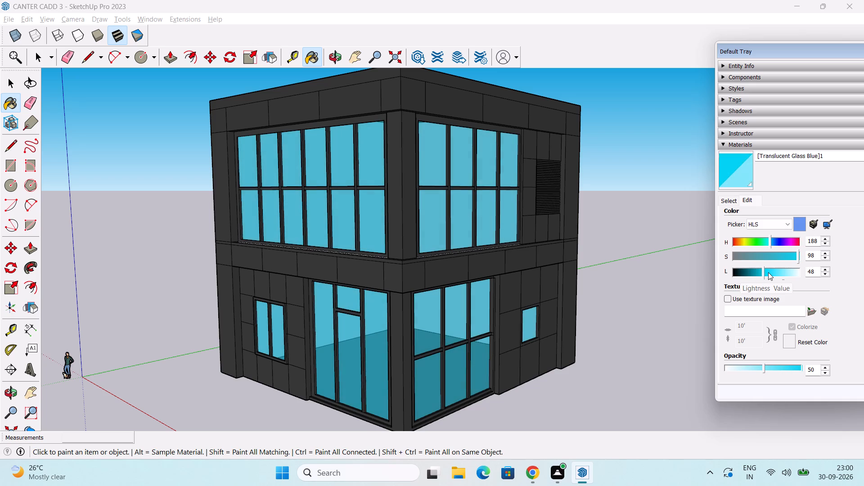
{"action": "scroll", "coordinate": [768, 272], "scroll_direction": "up", "scroll_amount": 3}
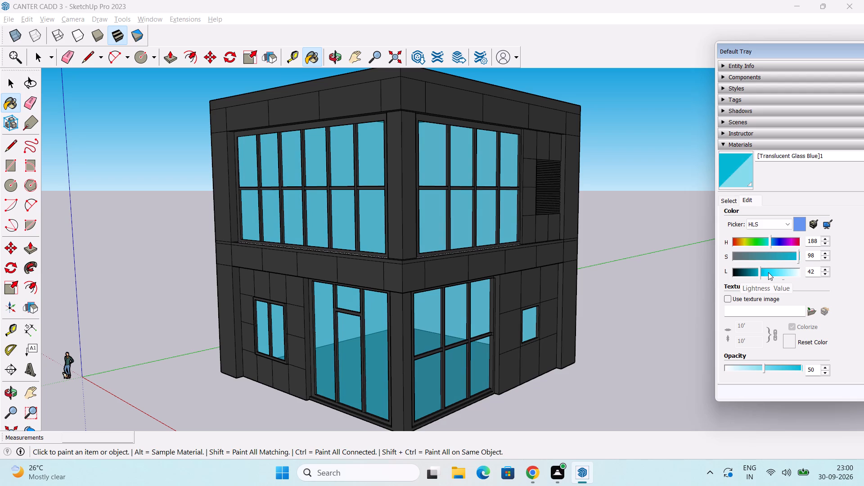
{"action": "scroll", "coordinate": [768, 272], "scroll_direction": "up", "scroll_amount": 4}
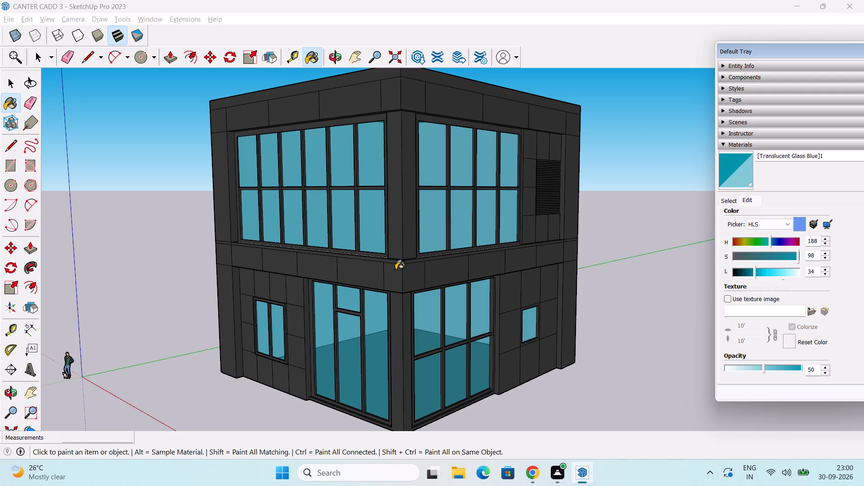
{"action": "key", "text": "space"}
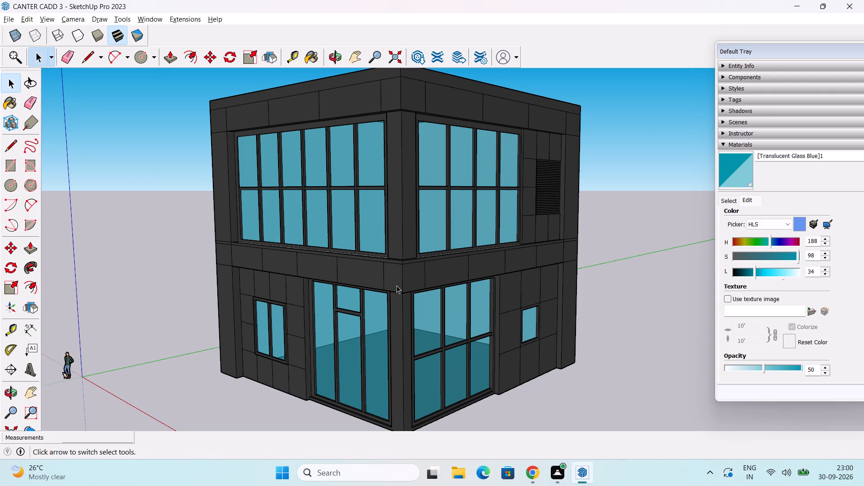
Save the model.
{"action": "key", "text": "ctrl+s"}
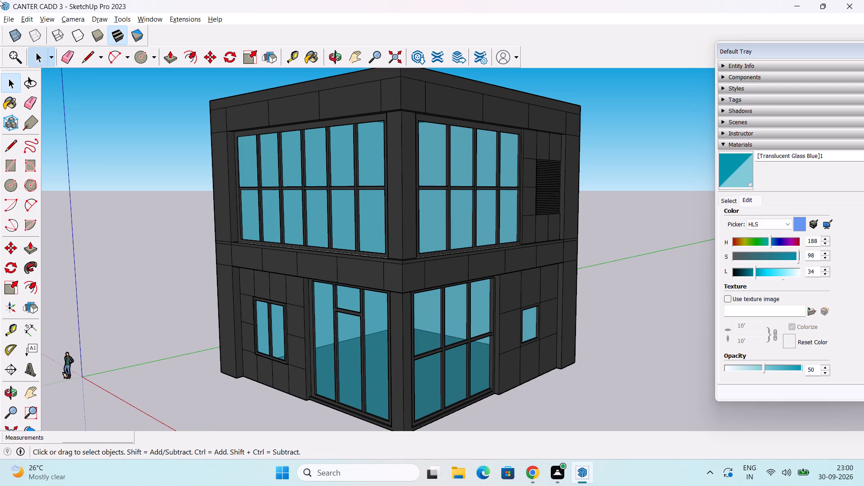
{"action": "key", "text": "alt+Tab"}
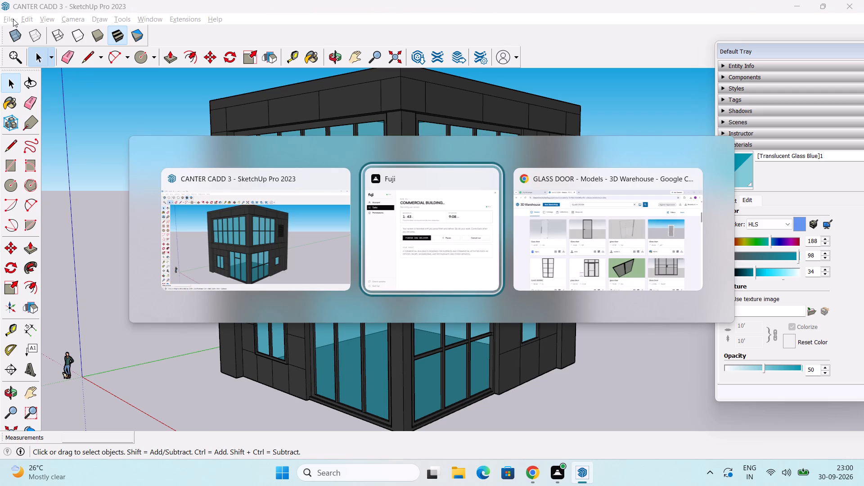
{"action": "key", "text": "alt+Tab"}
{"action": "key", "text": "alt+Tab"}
Import the Glass+door SketchUp file from the Downloads folder into the model.
{"action": "left_click", "coordinate": [16, 20]}
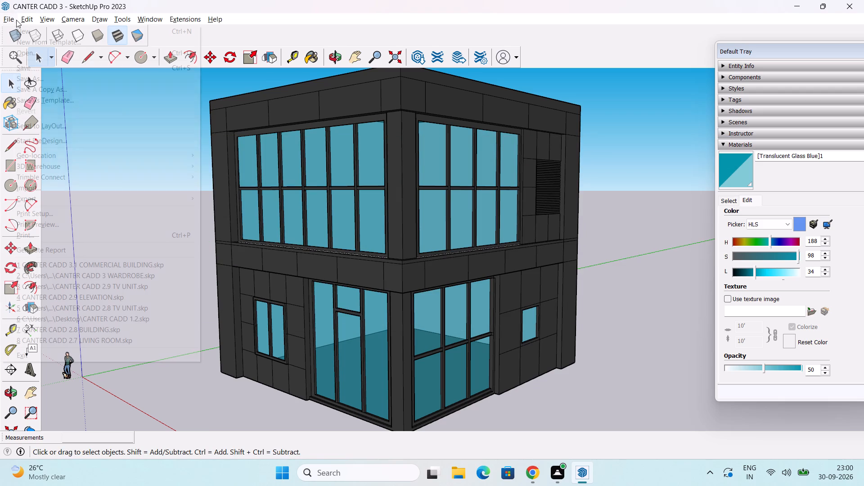
{"action": "left_click", "coordinate": [152, 187]}
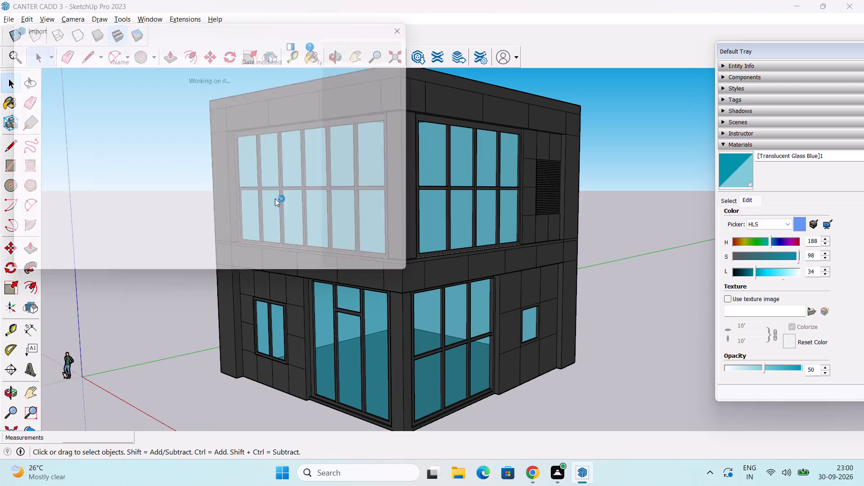
{"action": "left_click", "coordinate": [61, 182]}
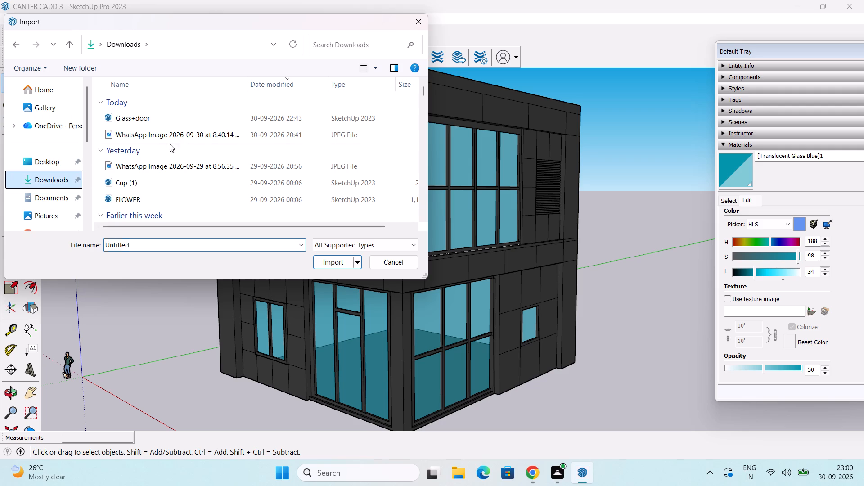
{"action": "left_click", "coordinate": [207, 121]}
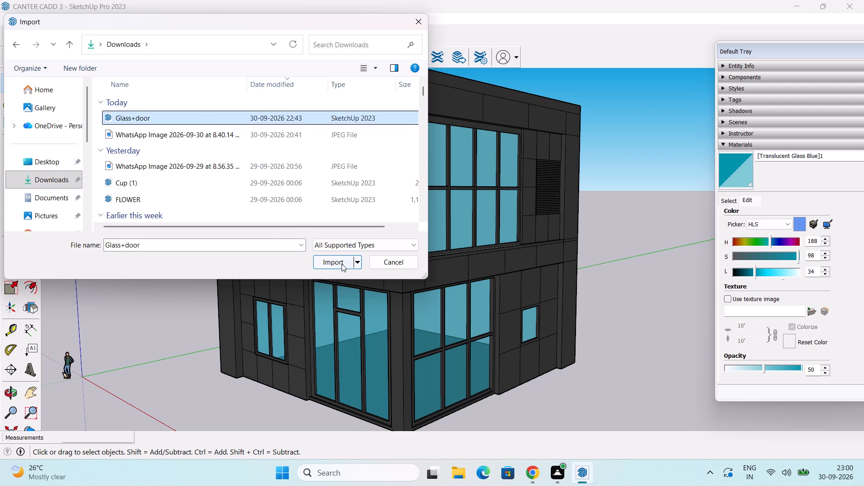
{"action": "left_click", "coordinate": [342, 262]}
{"action": "left_click", "coordinate": [526, 275]}
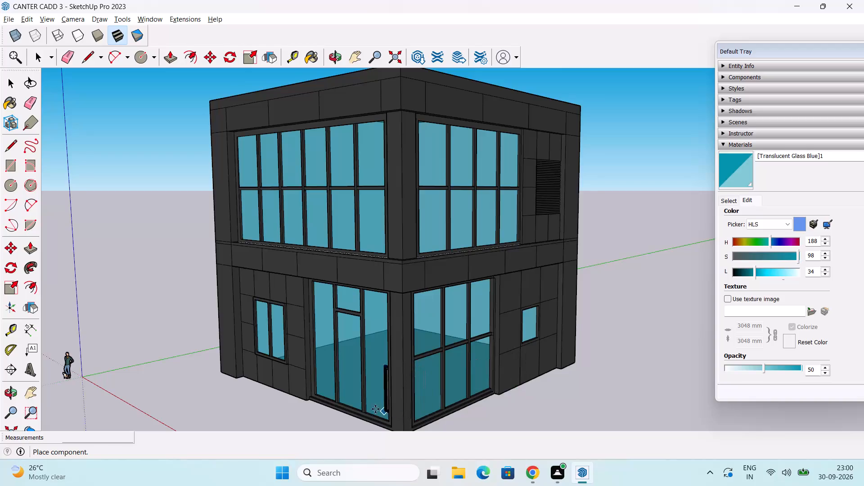
Place the imported glass door at the bottom corner of the entrance's middle bay, against the mullion nearer the two-pane window.
{"action": "scroll", "coordinate": [348, 407], "scroll_direction": "up", "scroll_amount": 5}
{"action": "middle_click_drag", "start_coordinate": [351, 404], "coordinate": [434, 392]}
{"action": "scroll", "coordinate": [370, 389], "scroll_direction": "up", "scroll_amount": 3}
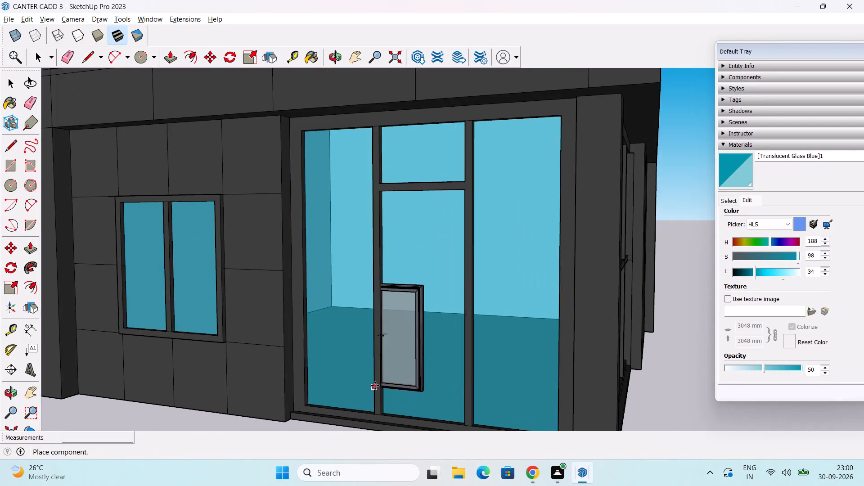
{"action": "scroll", "coordinate": [375, 386], "scroll_direction": "up", "scroll_amount": 3}
{"action": "scroll", "coordinate": [387, 390], "scroll_direction": "down", "scroll_amount": 2}
{"action": "middle_click_drag", "start_coordinate": [387, 390], "coordinate": [366, 325], "text": "shift"}
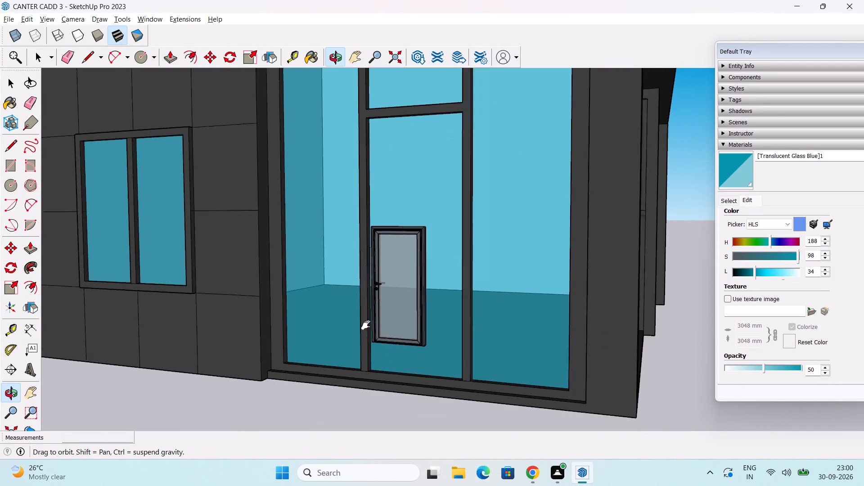
{"action": "middle_click_drag", "start_coordinate": [366, 325], "coordinate": [365, 322], "text": "shift"}
{"action": "scroll", "coordinate": [385, 362], "scroll_direction": "up", "scroll_amount": 5}
{"action": "middle_click_drag", "start_coordinate": [385, 362], "coordinate": [271, 391]}
{"action": "scroll", "coordinate": [336, 337], "scroll_direction": "up", "scroll_amount": 3}
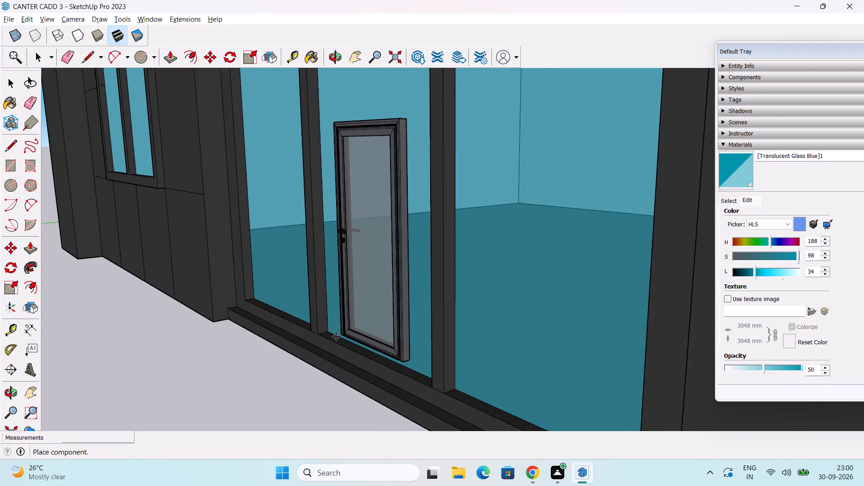
{"action": "scroll", "coordinate": [336, 337], "scroll_direction": "up", "scroll_amount": 7}
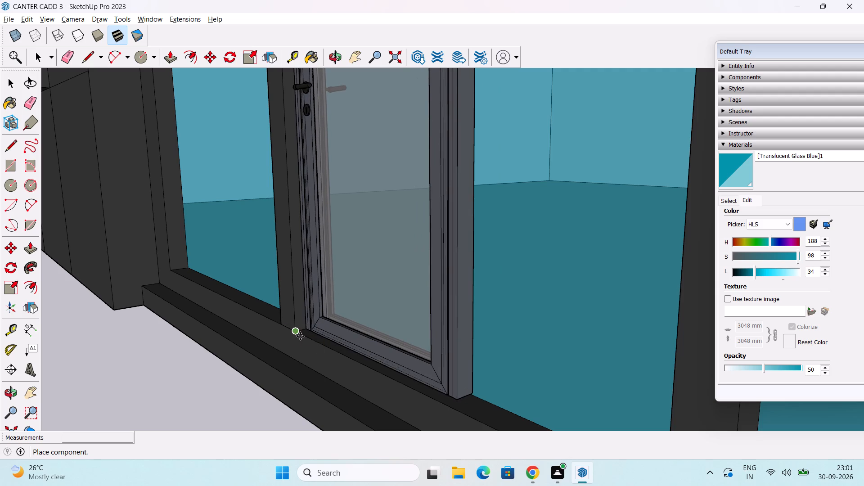
{"action": "left_click", "coordinate": [300, 336]}
Scale the glass door's height by a factor of 2.00, and stretch it further up to the underside of the transom bar.
{"action": "scroll", "coordinate": [308, 330], "scroll_direction": "down", "scroll_amount": 6}
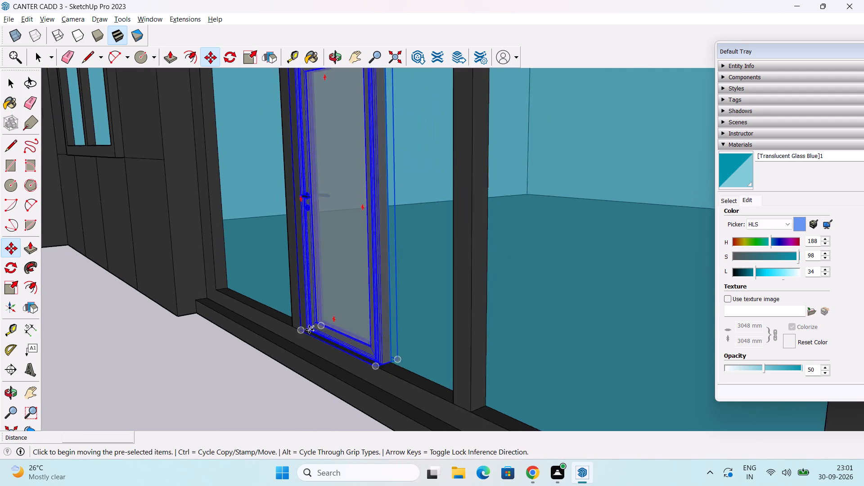
{"action": "scroll", "coordinate": [309, 329], "scroll_direction": "down", "scroll_amount": 5}
{"action": "middle_click_drag", "start_coordinate": [339, 347], "coordinate": [485, 363]}
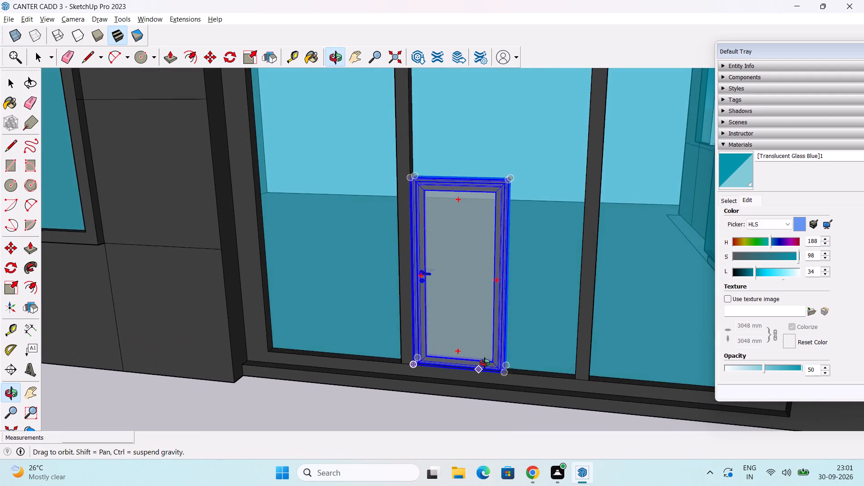
{"action": "middle_click_drag", "start_coordinate": [485, 363], "coordinate": [513, 416]}
{"action": "scroll", "coordinate": [507, 328], "scroll_direction": "down", "scroll_amount": 6}
{"action": "middle_click_drag", "start_coordinate": [512, 329], "coordinate": [489, 304]}
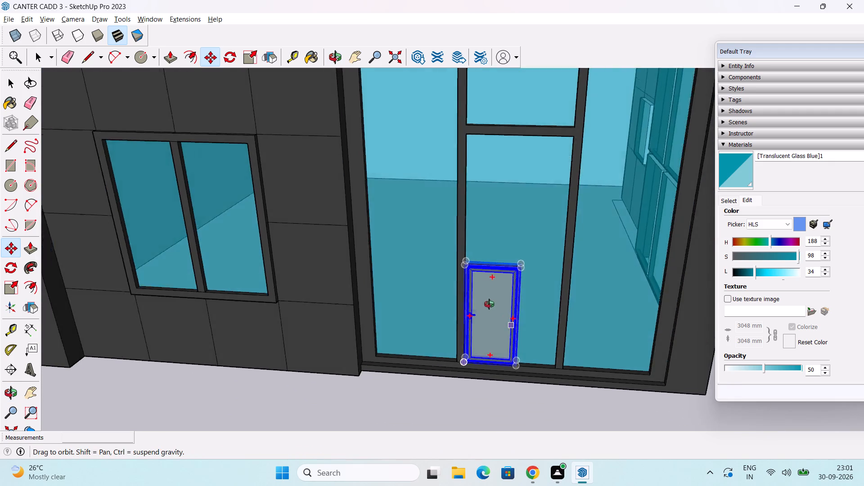
{"action": "middle_click_drag", "start_coordinate": [489, 304], "coordinate": [420, 347]}
{"action": "scroll", "coordinate": [481, 309], "scroll_direction": "up", "scroll_amount": 4}
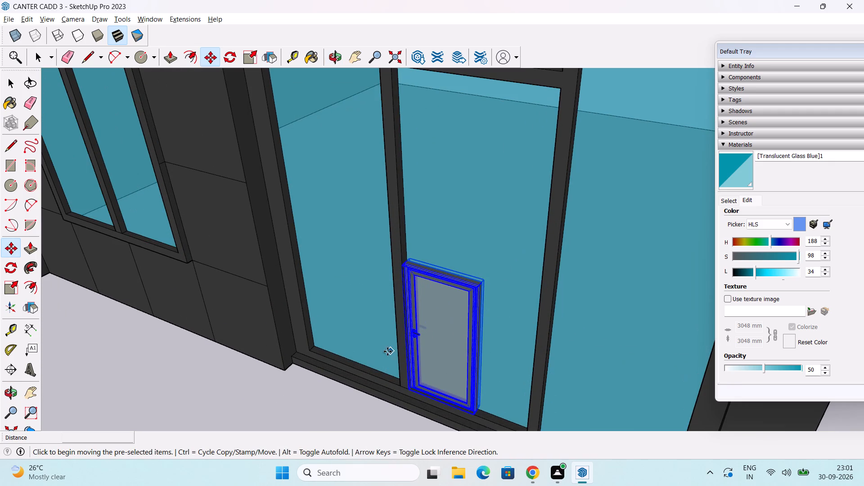
{"action": "key", "text": "space"}
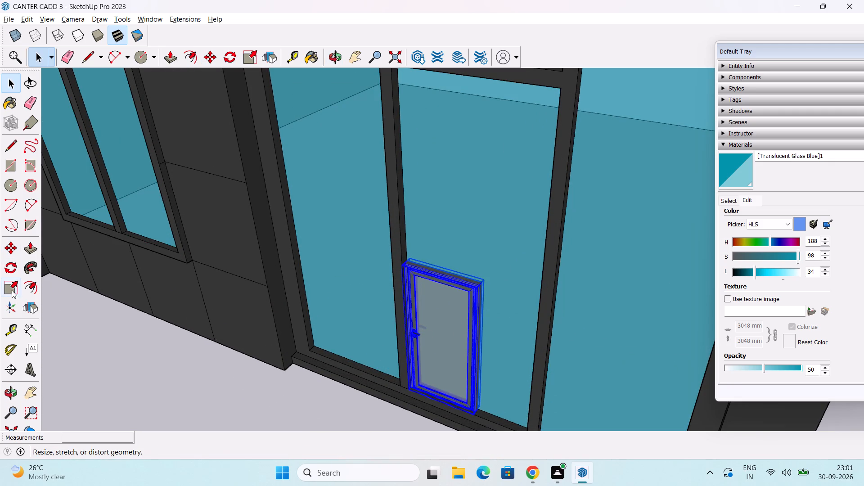
{"action": "left_click_drag", "start_coordinate": [11, 287], "coordinate": [18, 285]}
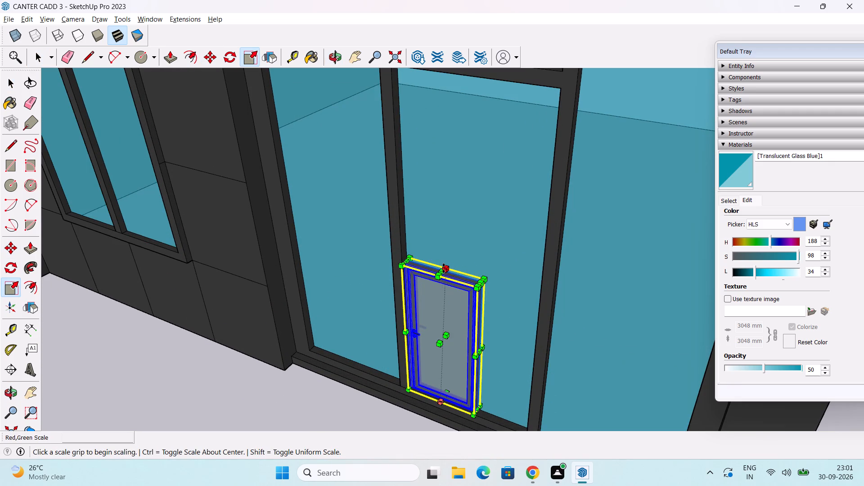
{"action": "left_click_drag", "start_coordinate": [443, 270], "coordinate": [524, 148]}
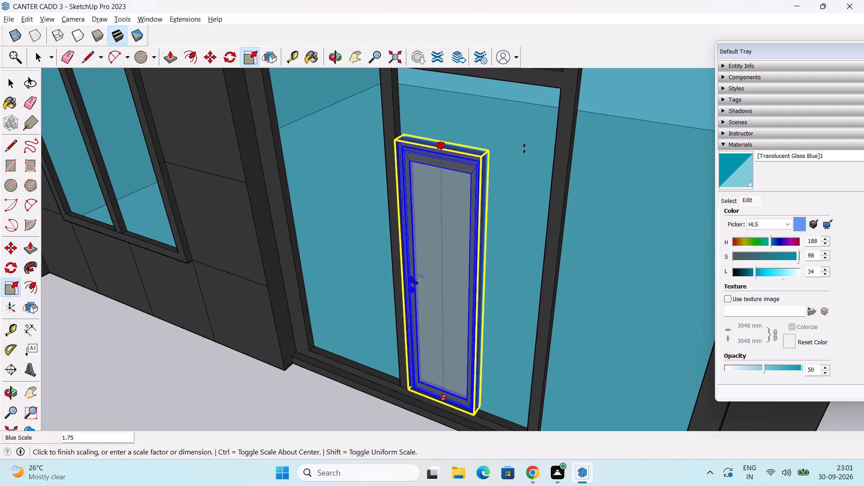
{"action": "left_click_drag", "start_coordinate": [524, 148], "coordinate": [522, 91]}
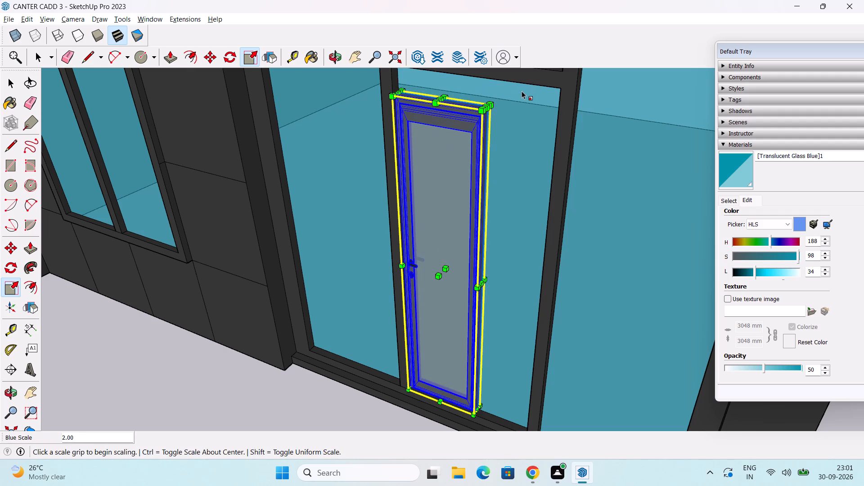
{"action": "middle_click_drag", "start_coordinate": [462, 108], "coordinate": [445, 189], "text": "shift"}
{"action": "scroll", "coordinate": [444, 180], "scroll_direction": "up", "scroll_amount": 1}
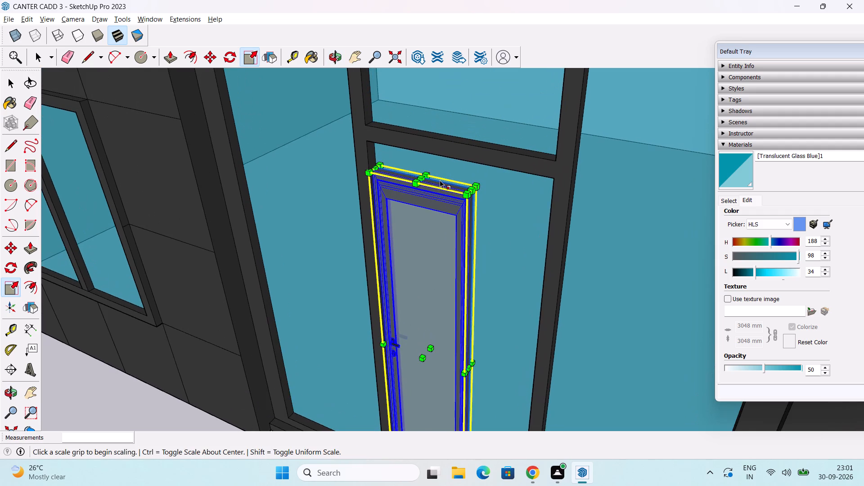
{"action": "scroll", "coordinate": [440, 180], "scroll_direction": "up", "scroll_amount": 2}
{"action": "left_click_drag", "start_coordinate": [420, 175], "coordinate": [444, 143]}
Scale the glass door's width until it reaches the opposite mullion and fills the middle bay, and clear the selection.
{"action": "scroll", "coordinate": [499, 219], "scroll_direction": "down", "scroll_amount": 2}
{"action": "middle_click_drag", "start_coordinate": [480, 303], "coordinate": [397, 243]}
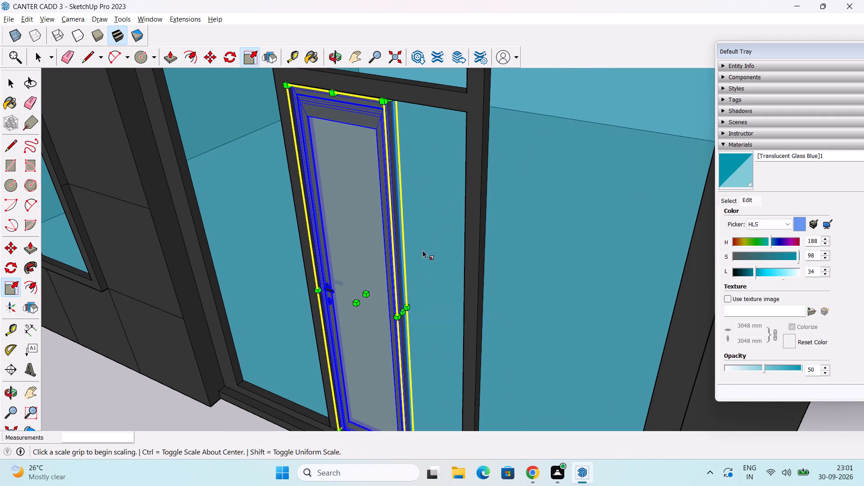
{"action": "left_click_drag", "start_coordinate": [404, 312], "coordinate": [460, 319]}
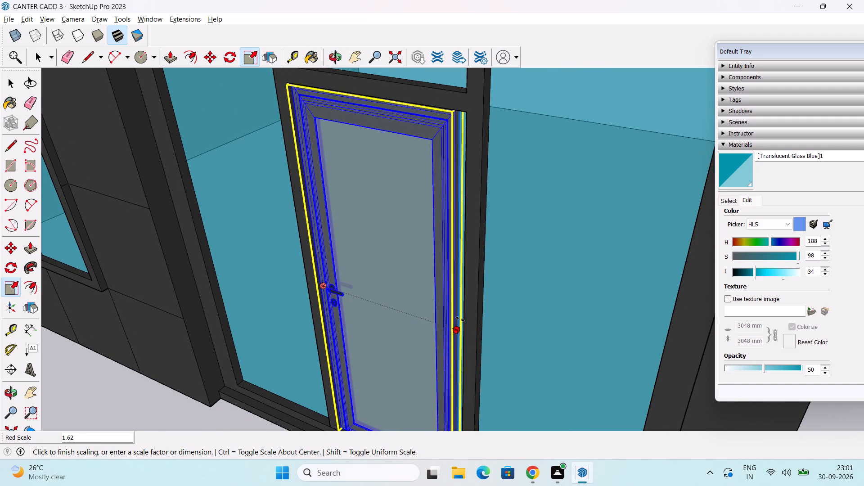
{"action": "left_click_drag", "start_coordinate": [460, 319], "coordinate": [467, 320]}
{"action": "scroll", "coordinate": [452, 320], "scroll_direction": "down", "scroll_amount": 6}
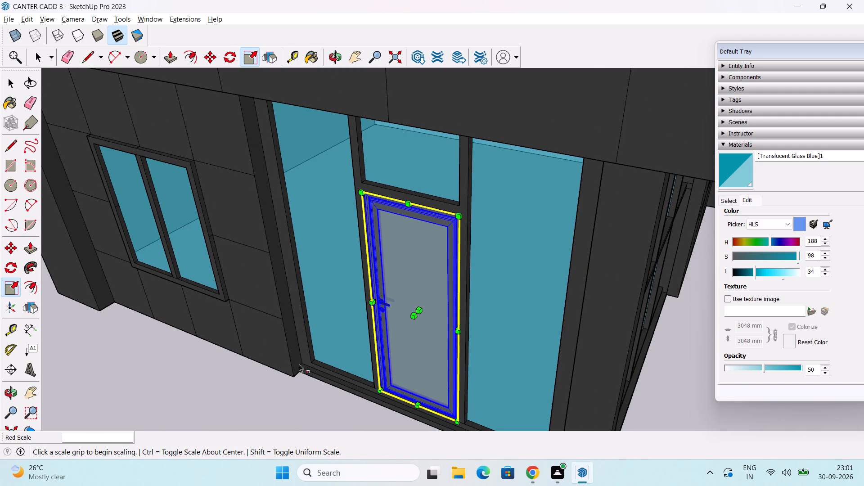
{"action": "key", "text": "space"}
{"action": "left_click", "coordinate": [245, 378]}
Examine the fitted glass door up close at its base and from a distance against the whole building.
{"action": "scroll", "coordinate": [432, 347], "scroll_direction": "down", "scroll_amount": 2}
{"action": "middle_click_drag", "start_coordinate": [440, 349], "coordinate": [513, 150]}
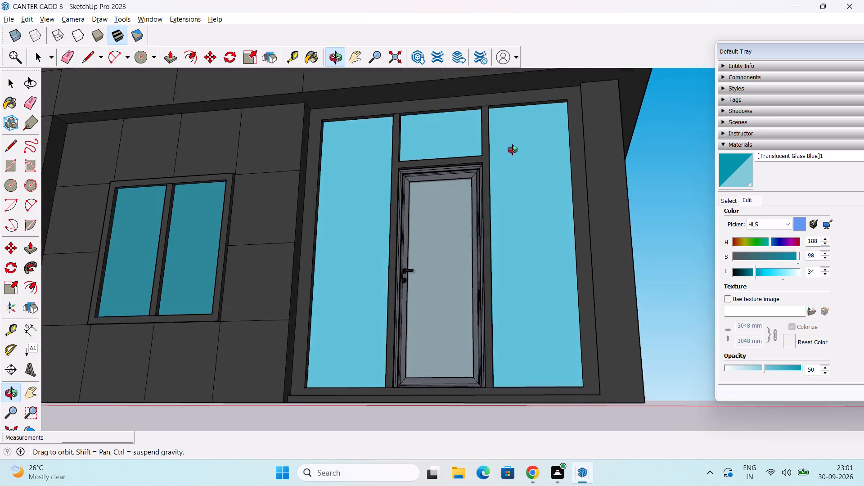
{"action": "middle_click_drag", "start_coordinate": [513, 150], "coordinate": [426, 179]}
{"action": "scroll", "coordinate": [413, 410], "scroll_direction": "up", "scroll_amount": 8}
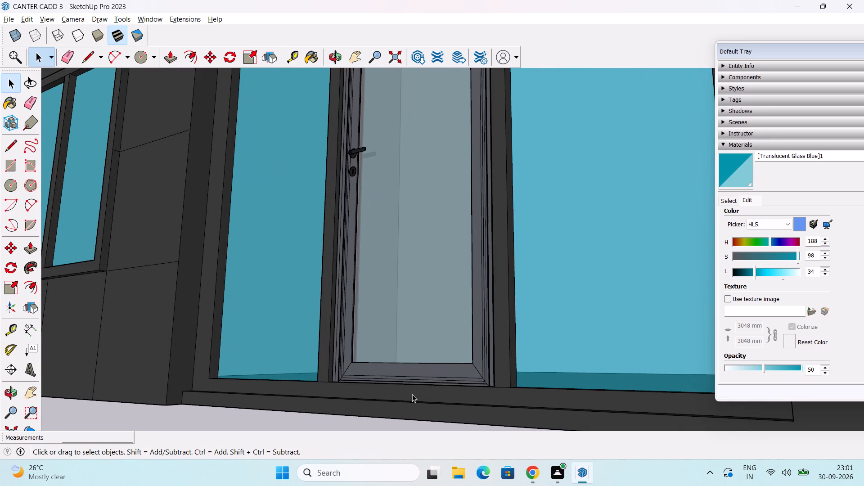
{"action": "scroll", "coordinate": [418, 386], "scroll_direction": "down", "scroll_amount": 4}
{"action": "scroll", "coordinate": [447, 288], "scroll_direction": "down", "scroll_amount": 11}
{"action": "middle_click_drag", "start_coordinate": [463, 228], "coordinate": [467, 308]}
{"action": "scroll", "coordinate": [480, 281], "scroll_direction": "down", "scroll_amount": 6}
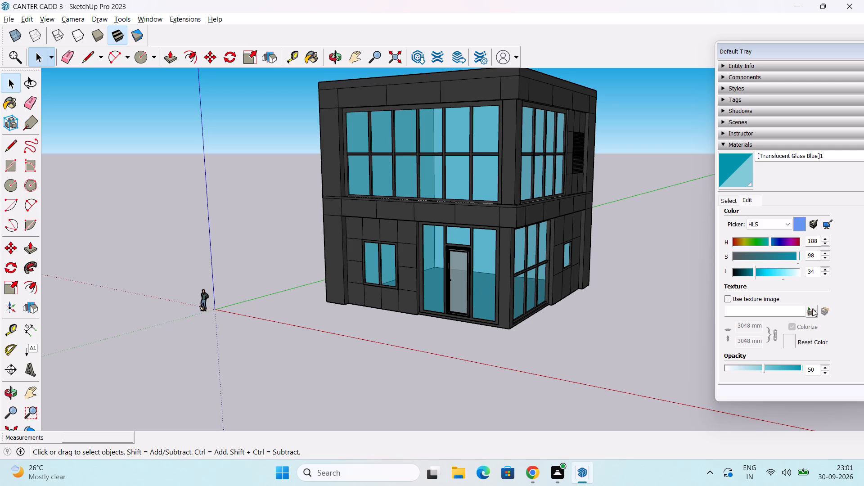
{"action": "scroll", "coordinate": [412, 289], "scroll_direction": "up", "scroll_amount": 7}
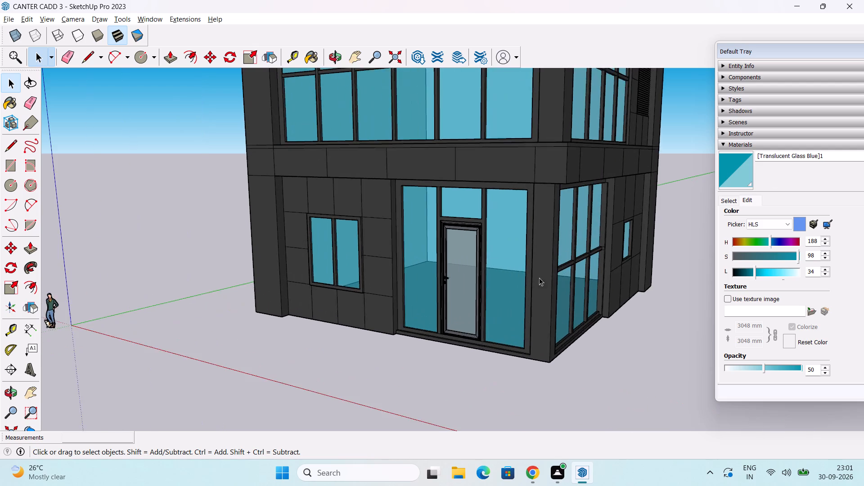
{"action": "scroll", "coordinate": [539, 278], "scroll_direction": "up", "scroll_amount": 3}
{"action": "scroll", "coordinate": [377, 292], "scroll_direction": "up", "scroll_amount": 5}
{"action": "scroll", "coordinate": [418, 267], "scroll_direction": "down", "scroll_amount": 7}
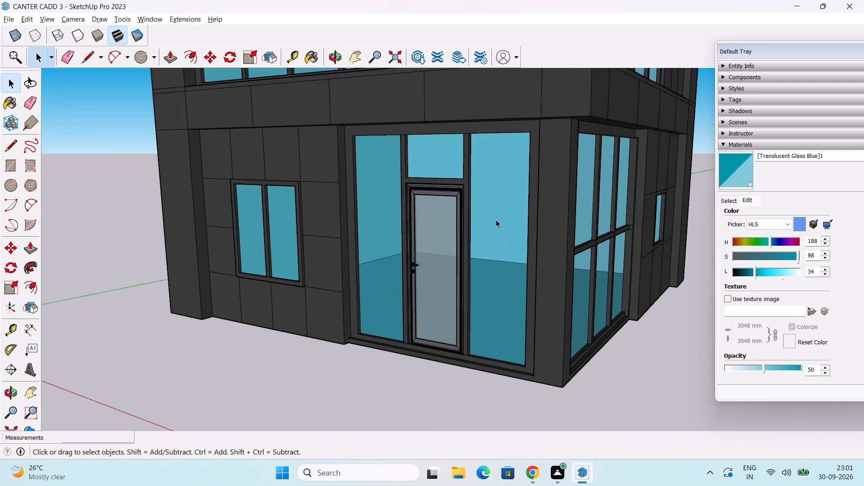
{"action": "scroll", "coordinate": [465, 243], "scroll_direction": "down", "scroll_amount": 3}
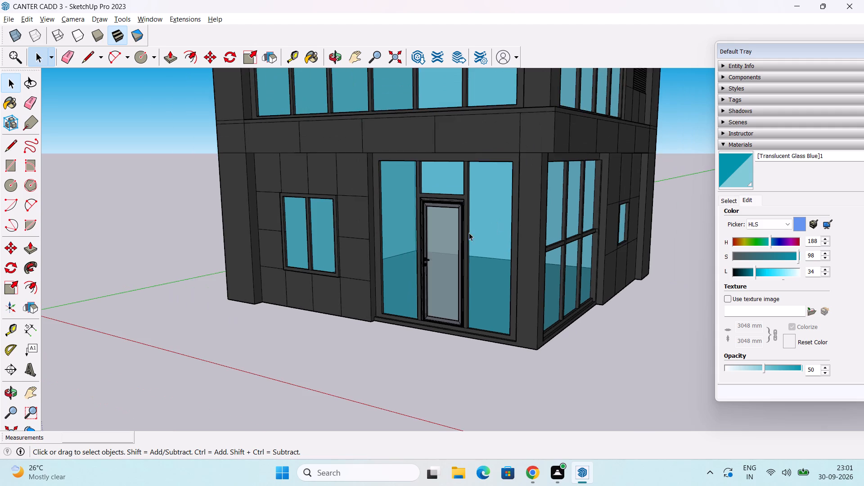
{"action": "scroll", "coordinate": [477, 252], "scroll_direction": "down", "scroll_amount": 4}
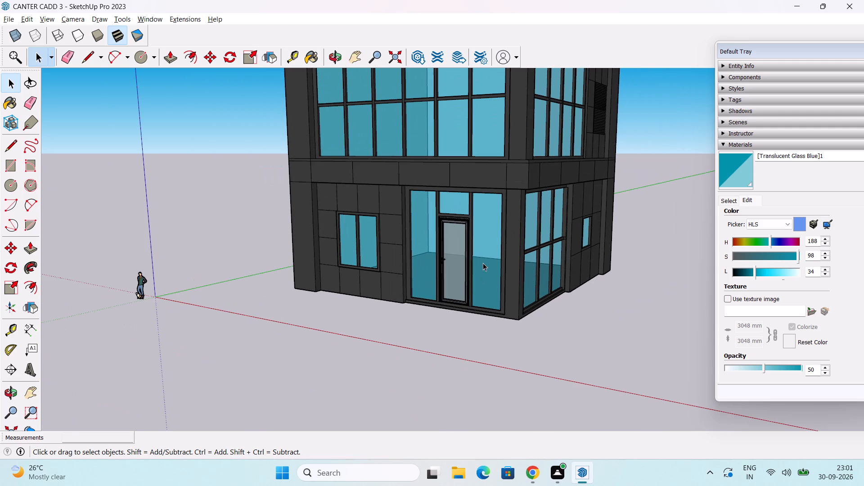
{"action": "middle_click_drag", "start_coordinate": [483, 263], "coordinate": [443, 252]}
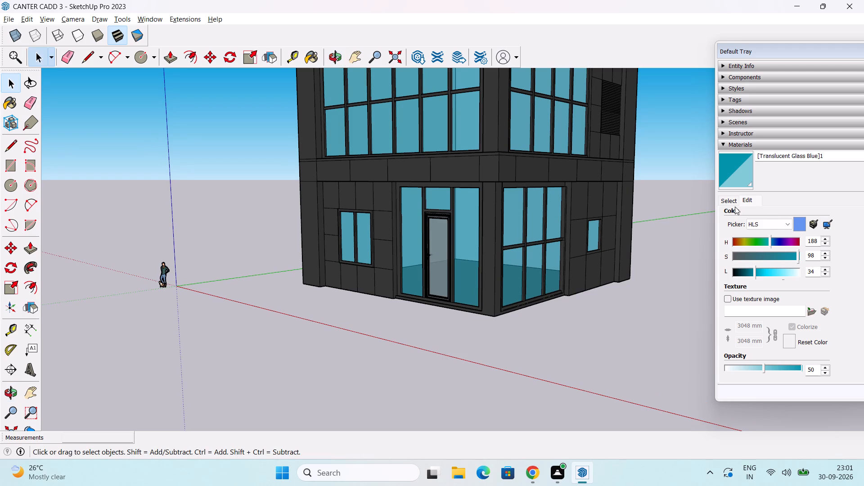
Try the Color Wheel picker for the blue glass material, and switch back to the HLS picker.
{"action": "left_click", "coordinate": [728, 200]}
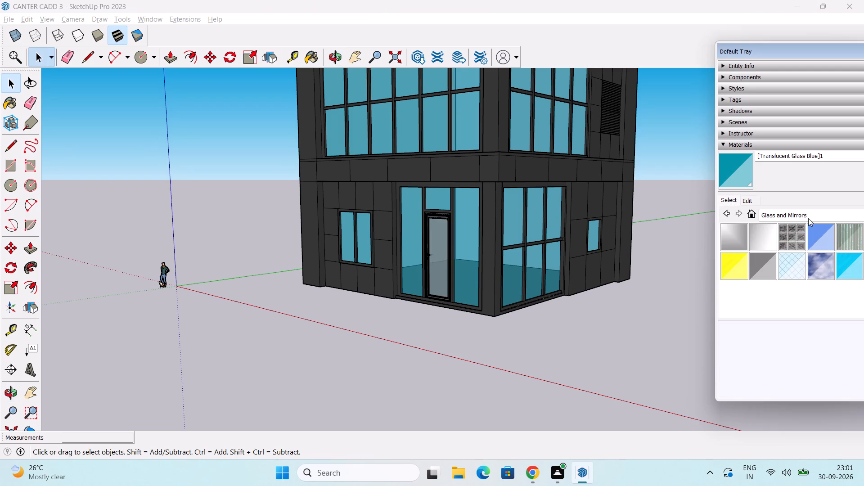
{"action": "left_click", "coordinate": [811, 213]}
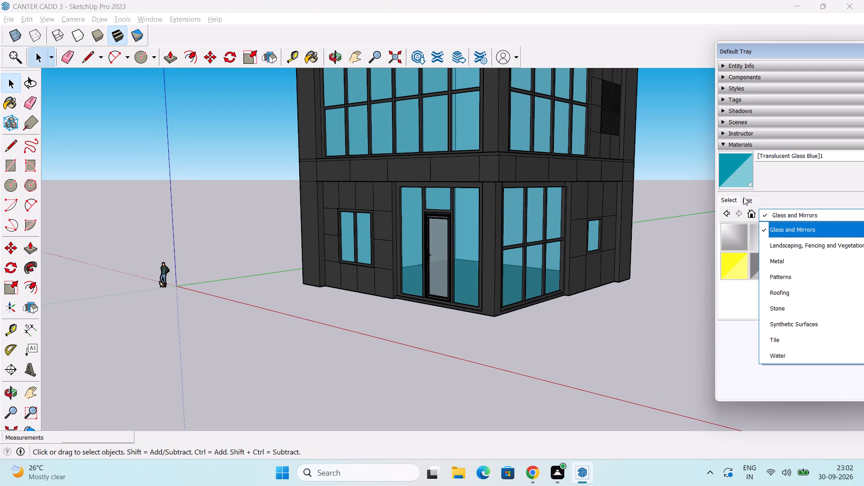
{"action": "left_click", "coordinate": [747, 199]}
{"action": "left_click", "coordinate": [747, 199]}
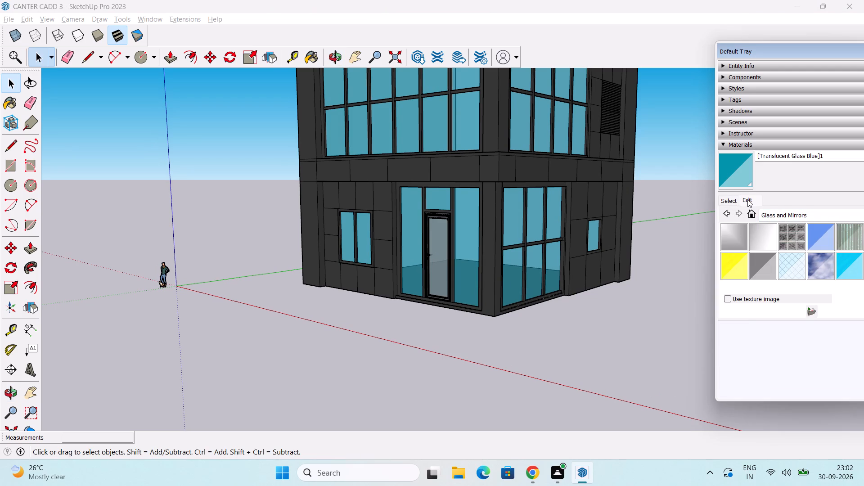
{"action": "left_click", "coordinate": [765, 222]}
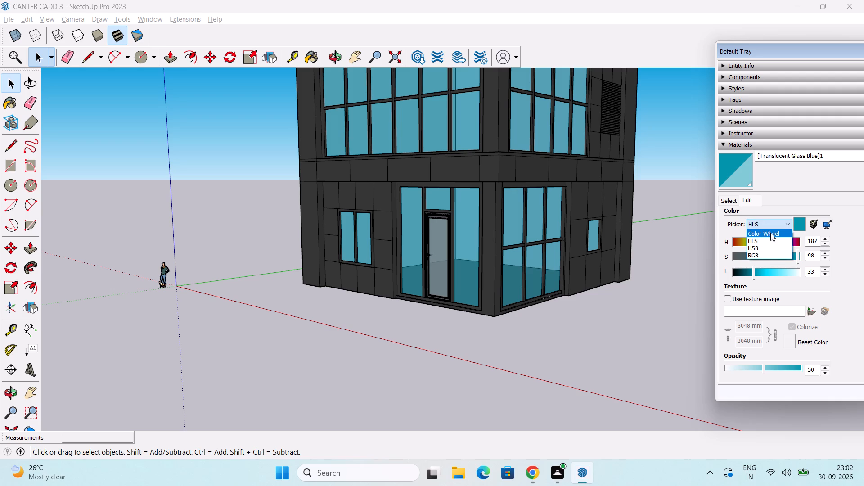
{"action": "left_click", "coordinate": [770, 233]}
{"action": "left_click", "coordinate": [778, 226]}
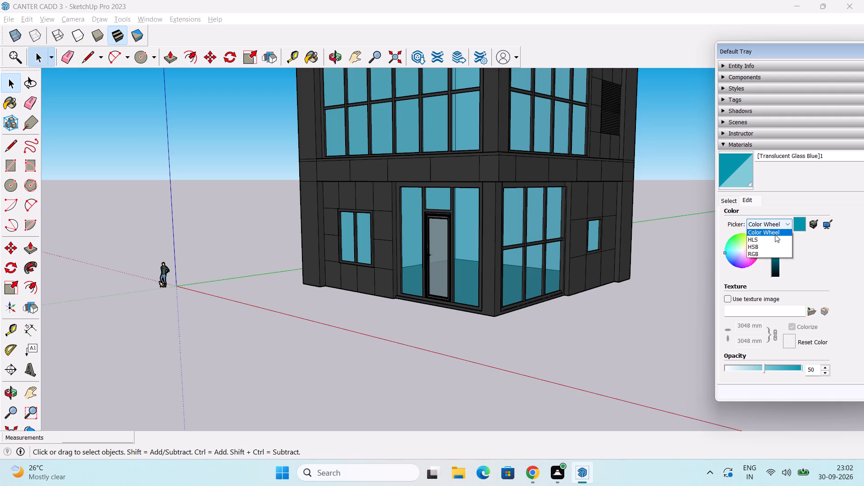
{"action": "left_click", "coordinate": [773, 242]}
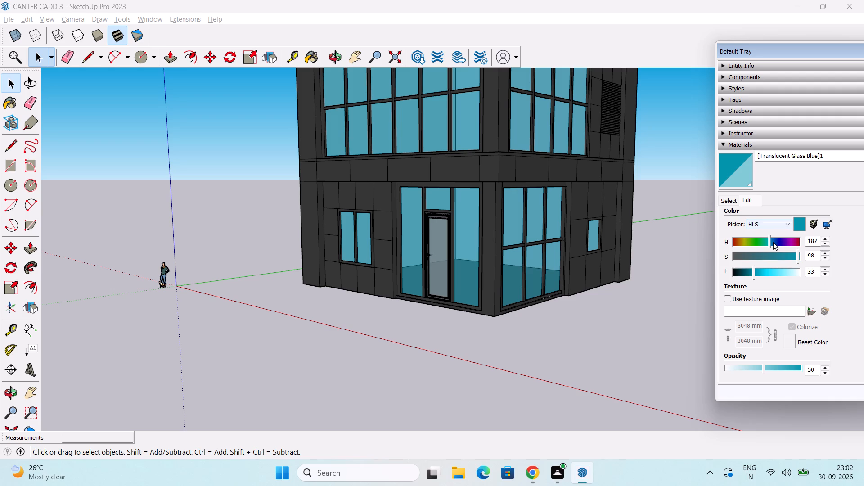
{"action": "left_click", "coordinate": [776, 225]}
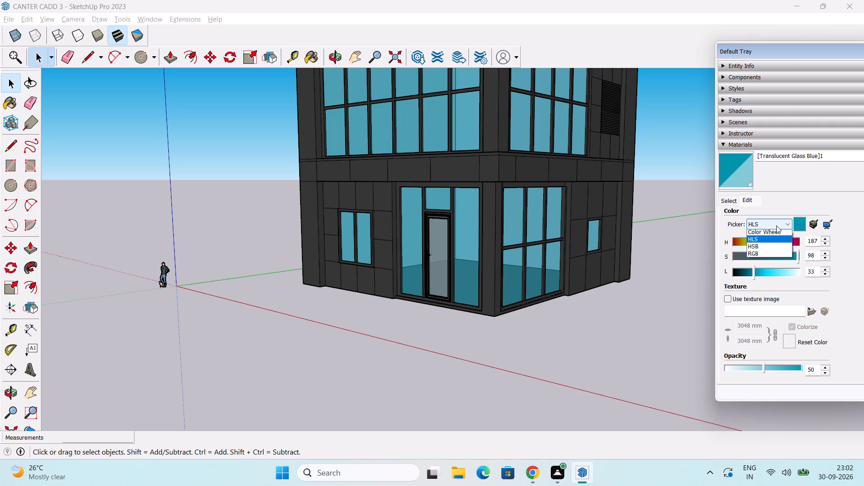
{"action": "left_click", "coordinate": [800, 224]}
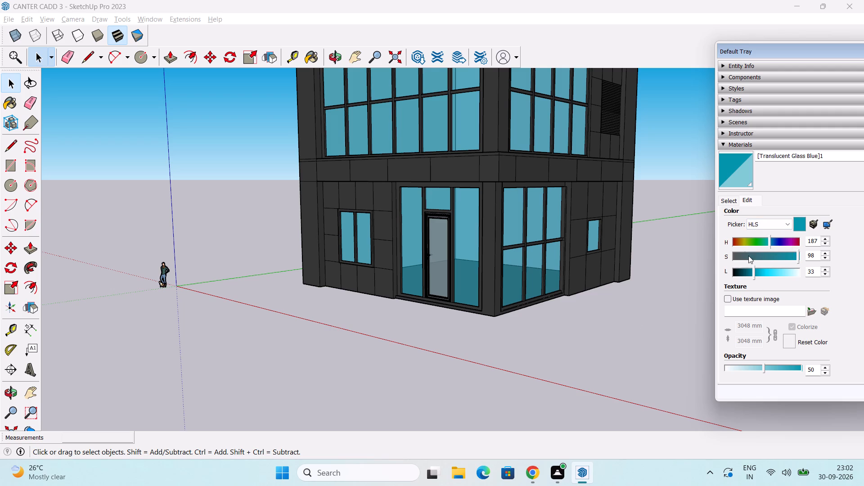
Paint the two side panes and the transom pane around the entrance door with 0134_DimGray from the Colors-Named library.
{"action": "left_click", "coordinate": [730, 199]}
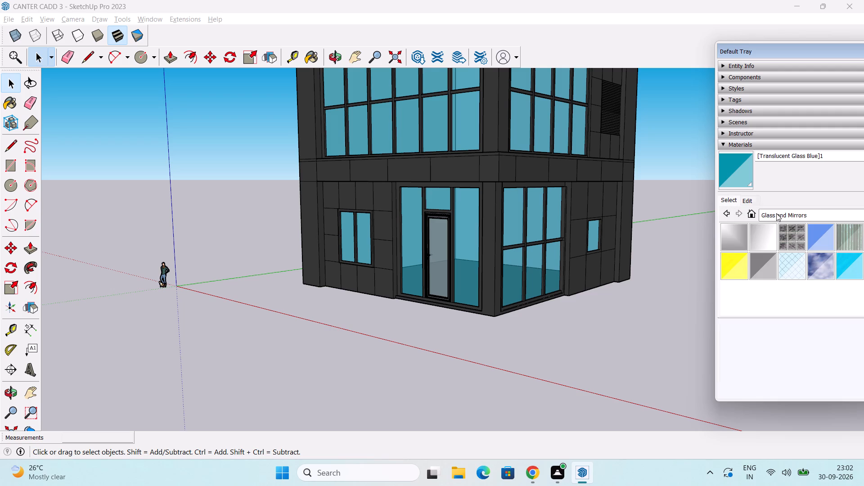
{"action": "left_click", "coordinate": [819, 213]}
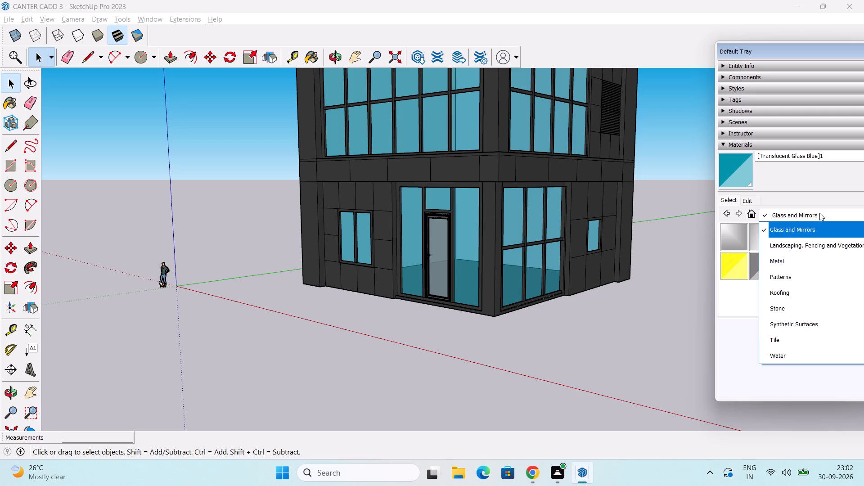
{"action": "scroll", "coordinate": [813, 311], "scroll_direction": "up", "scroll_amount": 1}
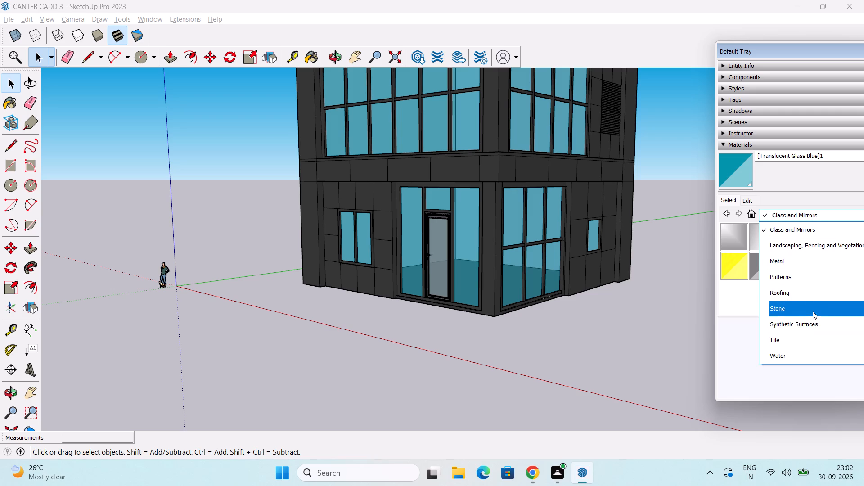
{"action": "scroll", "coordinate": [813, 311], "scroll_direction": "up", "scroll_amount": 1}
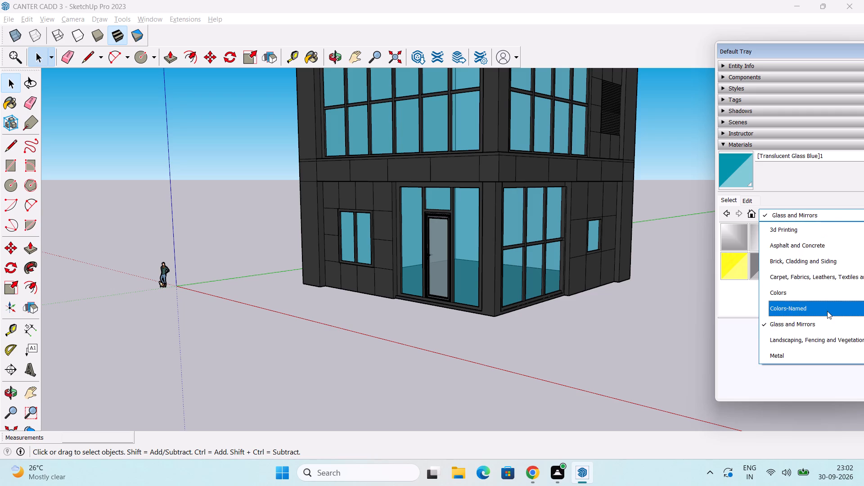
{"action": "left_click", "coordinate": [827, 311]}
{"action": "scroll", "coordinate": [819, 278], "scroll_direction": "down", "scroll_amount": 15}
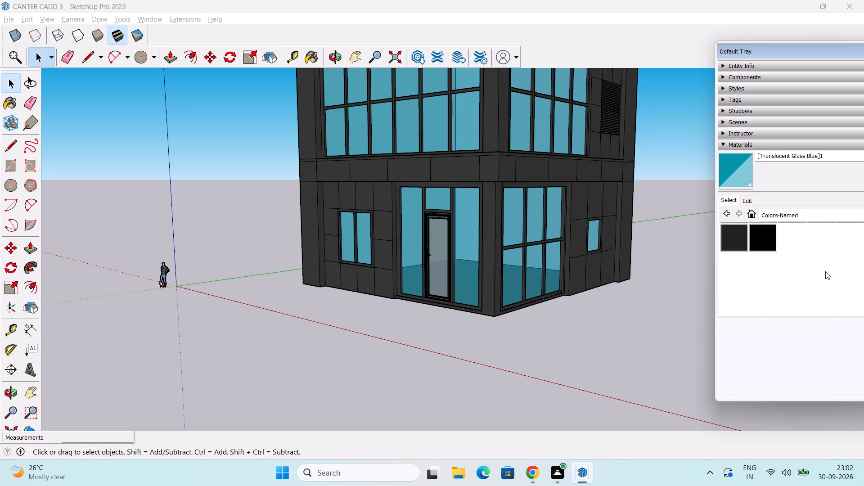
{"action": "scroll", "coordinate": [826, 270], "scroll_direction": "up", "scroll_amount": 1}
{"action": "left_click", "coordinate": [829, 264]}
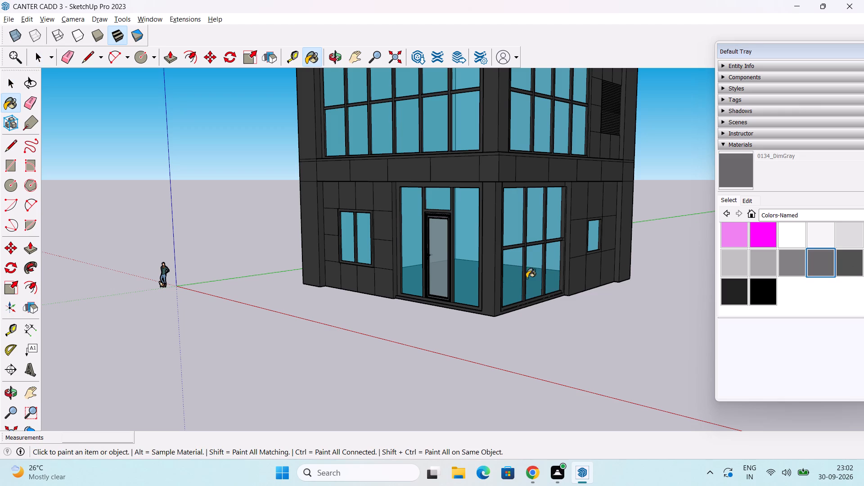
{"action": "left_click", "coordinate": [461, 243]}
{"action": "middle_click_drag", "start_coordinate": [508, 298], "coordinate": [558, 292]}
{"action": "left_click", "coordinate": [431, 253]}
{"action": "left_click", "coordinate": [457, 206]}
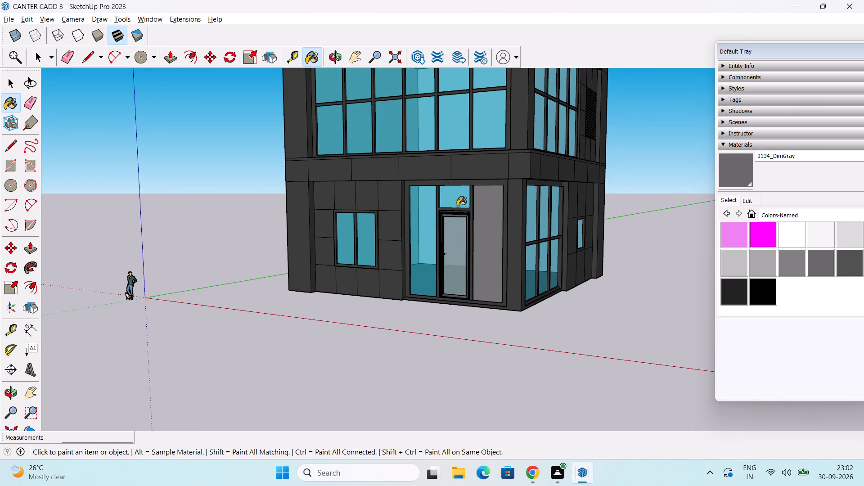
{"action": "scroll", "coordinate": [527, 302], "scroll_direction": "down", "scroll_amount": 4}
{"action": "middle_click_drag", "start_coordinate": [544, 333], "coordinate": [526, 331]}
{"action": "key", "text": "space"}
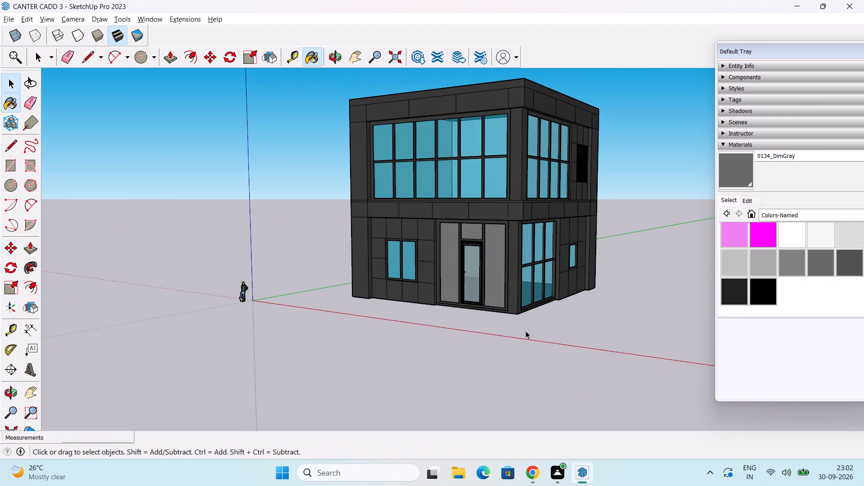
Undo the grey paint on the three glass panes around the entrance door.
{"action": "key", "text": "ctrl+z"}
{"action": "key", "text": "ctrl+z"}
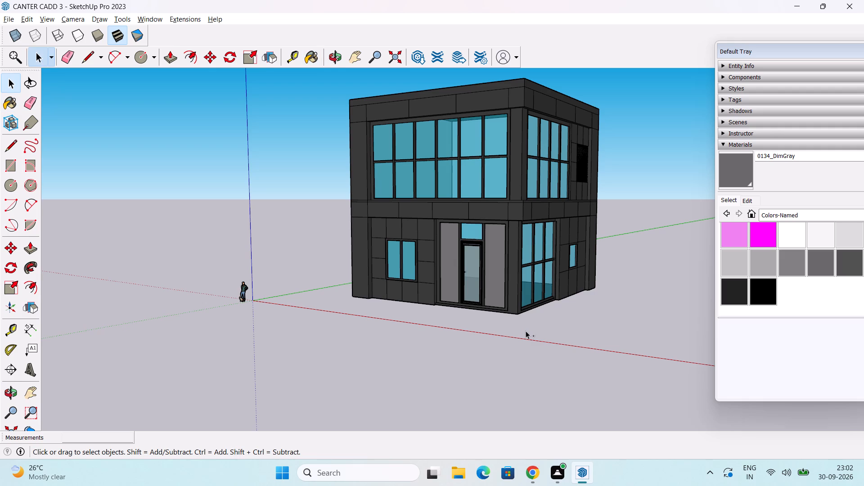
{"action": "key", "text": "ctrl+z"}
Examine the whole building from its front corner and from underneath its base.
{"action": "scroll", "coordinate": [534, 318], "scroll_direction": "down", "scroll_amount": 1}
{"action": "middle_click_drag", "start_coordinate": [526, 314], "coordinate": [480, 326]}
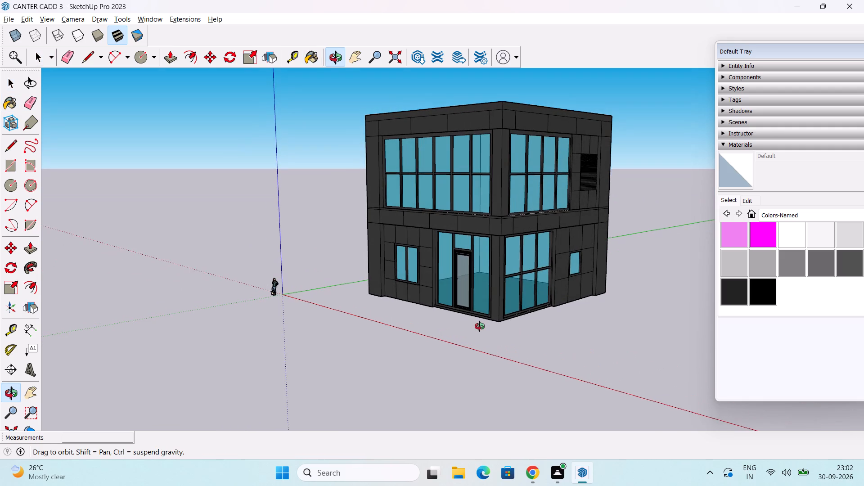
{"action": "middle_click_drag", "start_coordinate": [480, 326], "coordinate": [480, 327]}
{"action": "middle_click_drag", "start_coordinate": [483, 322], "coordinate": [461, 326]}
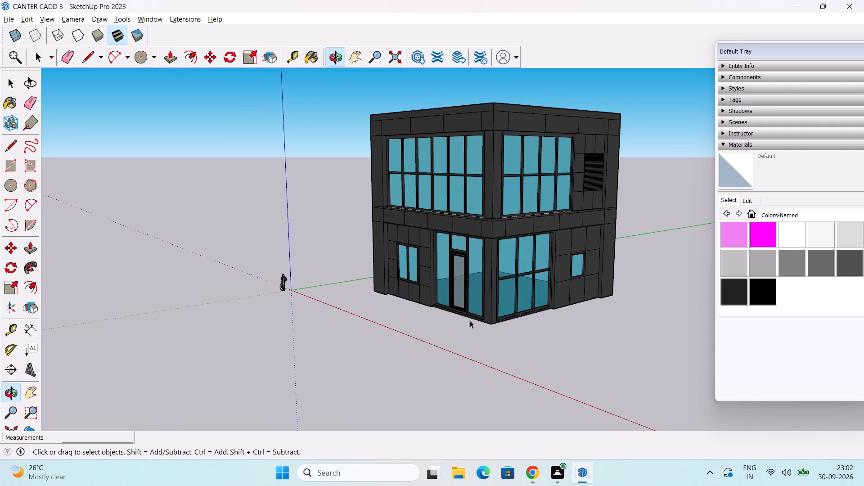
{"action": "middle_click_drag", "start_coordinate": [480, 311], "coordinate": [460, 343], "text": "shift"}
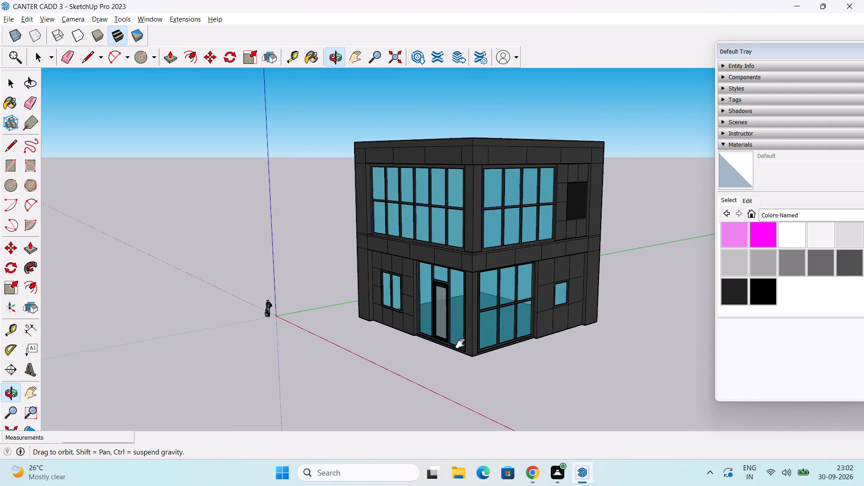
{"action": "middle_click_drag", "start_coordinate": [460, 343], "coordinate": [457, 345], "text": "shift"}
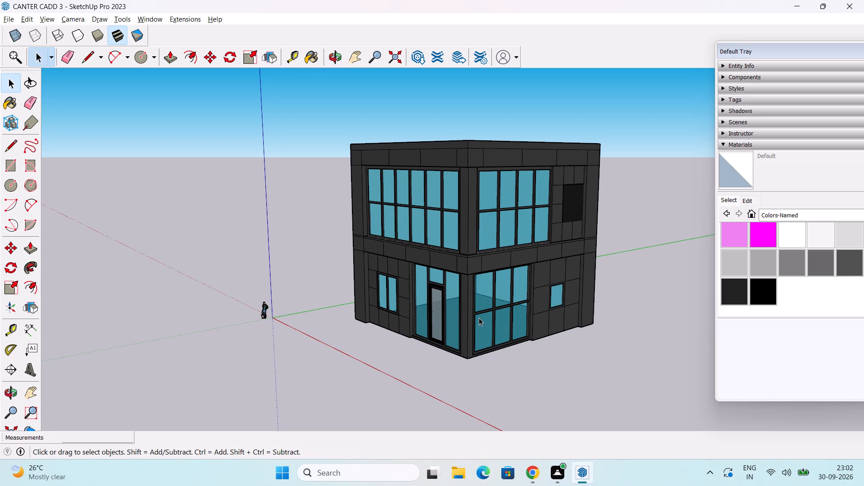
{"action": "middle_click_drag", "start_coordinate": [509, 382], "coordinate": [452, 212]}
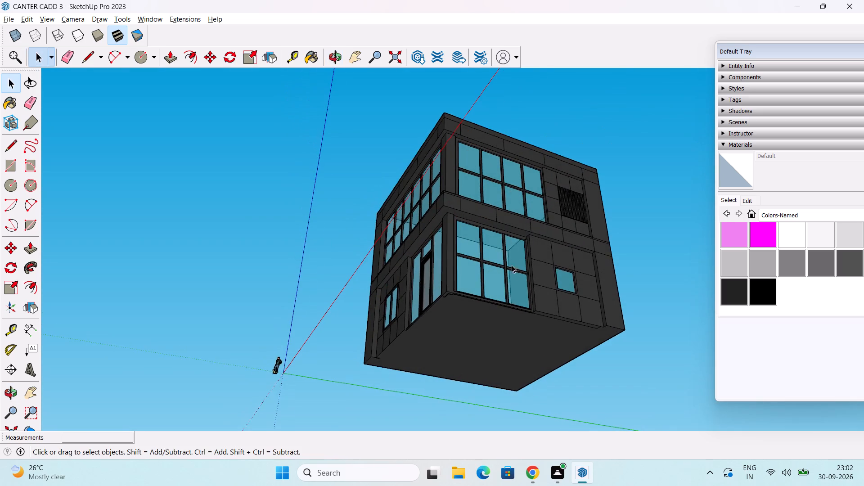
{"action": "scroll", "coordinate": [518, 300], "scroll_direction": "down", "scroll_amount": 1}
{"action": "middle_click_drag", "start_coordinate": [523, 314], "coordinate": [510, 262]}
{"action": "middle_click_drag", "start_coordinate": [548, 289], "coordinate": [478, 233], "text": "shift"}
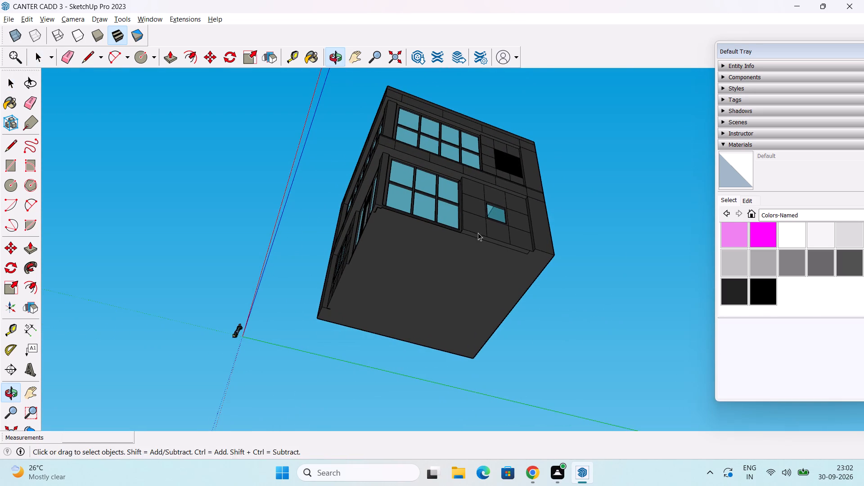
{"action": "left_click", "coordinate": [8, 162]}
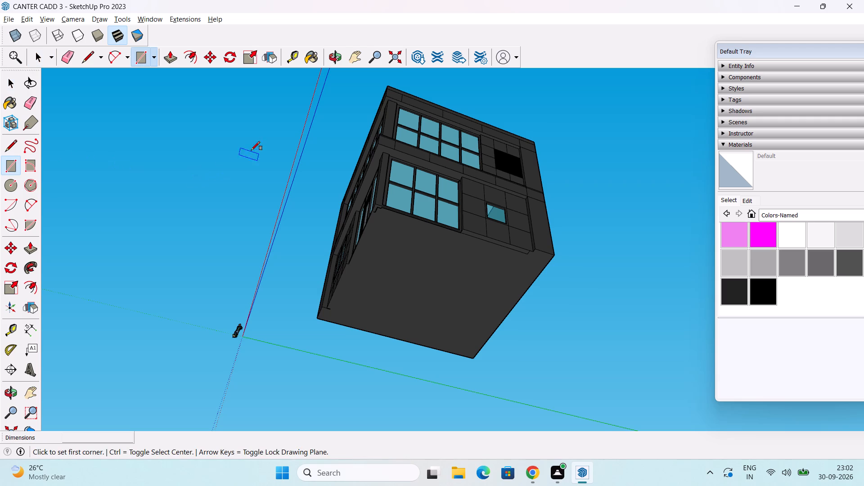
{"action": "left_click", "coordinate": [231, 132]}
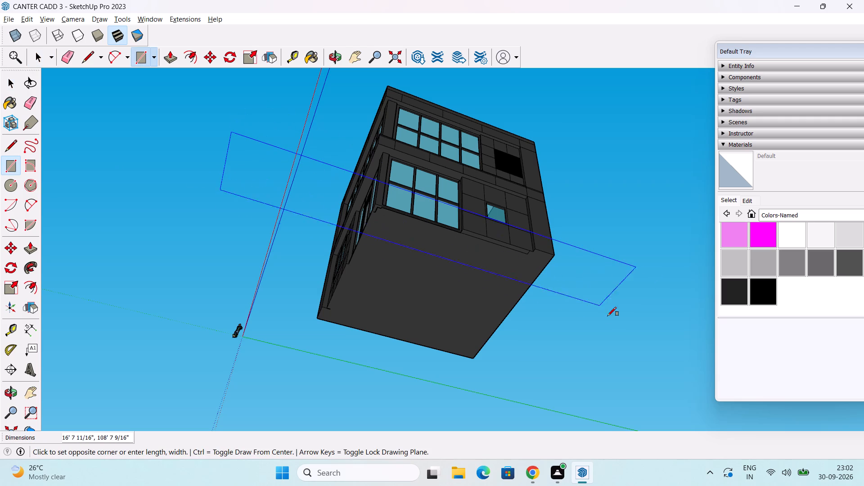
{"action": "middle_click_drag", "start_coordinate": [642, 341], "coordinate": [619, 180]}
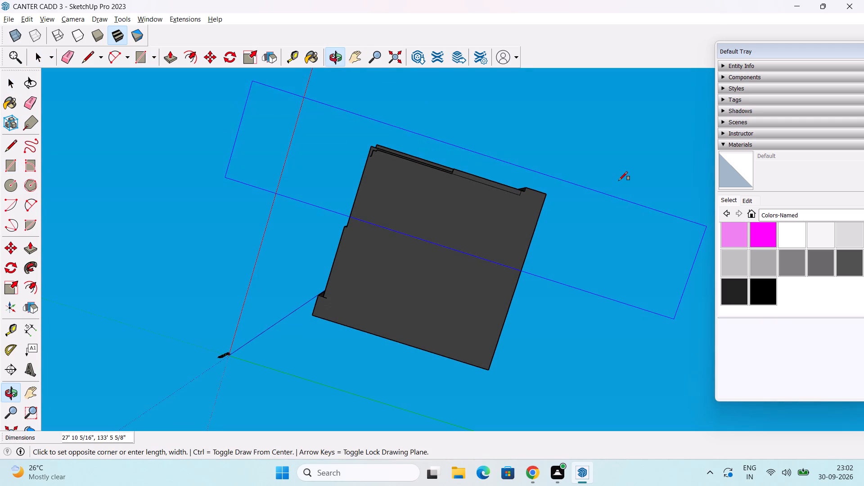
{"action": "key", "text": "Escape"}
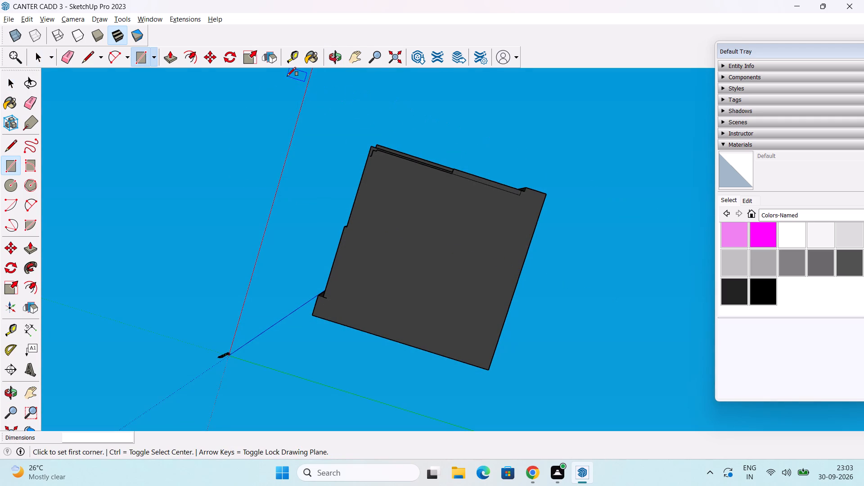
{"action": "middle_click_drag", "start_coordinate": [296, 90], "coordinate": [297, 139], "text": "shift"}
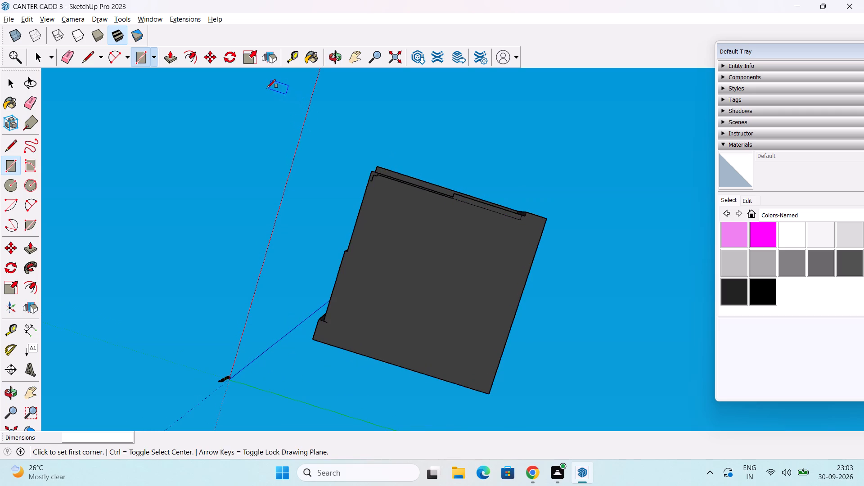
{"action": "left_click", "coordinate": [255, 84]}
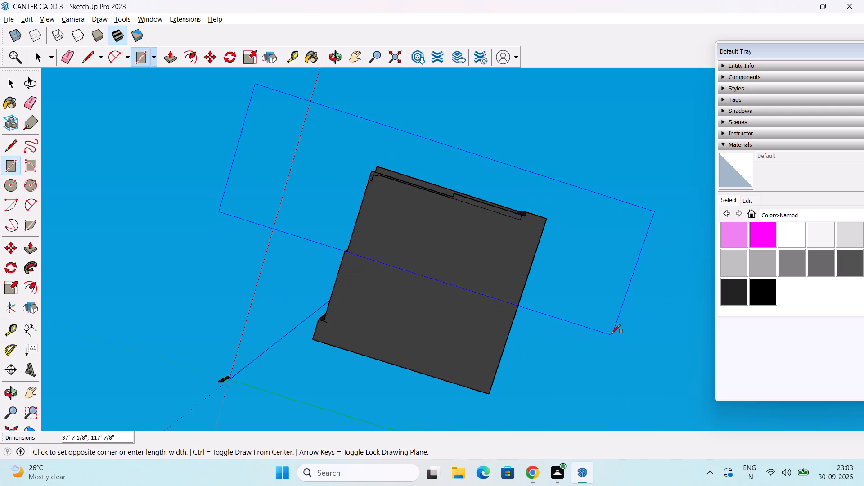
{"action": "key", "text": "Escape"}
Draw a large, nearly square ground rectangle at the building's base, extending well beyond the footprint on all sides.
{"action": "scroll", "coordinate": [345, 124], "scroll_direction": "down", "scroll_amount": 7}
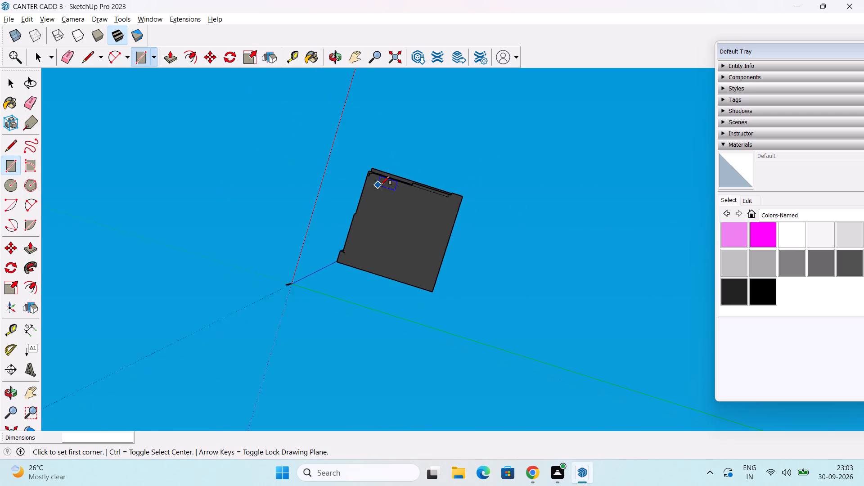
{"action": "scroll", "coordinate": [381, 185], "scroll_direction": "down", "scroll_amount": 4}
{"action": "middle_click_drag", "start_coordinate": [401, 161], "coordinate": [383, 204]}
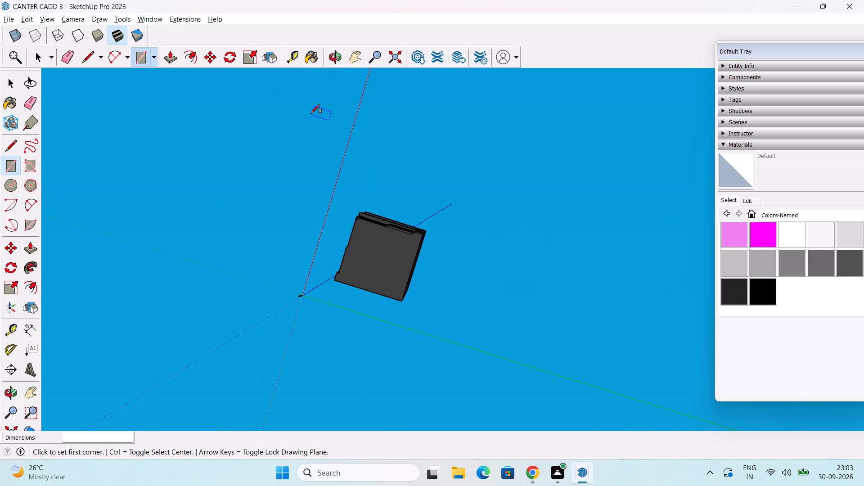
{"action": "left_click", "coordinate": [305, 99]}
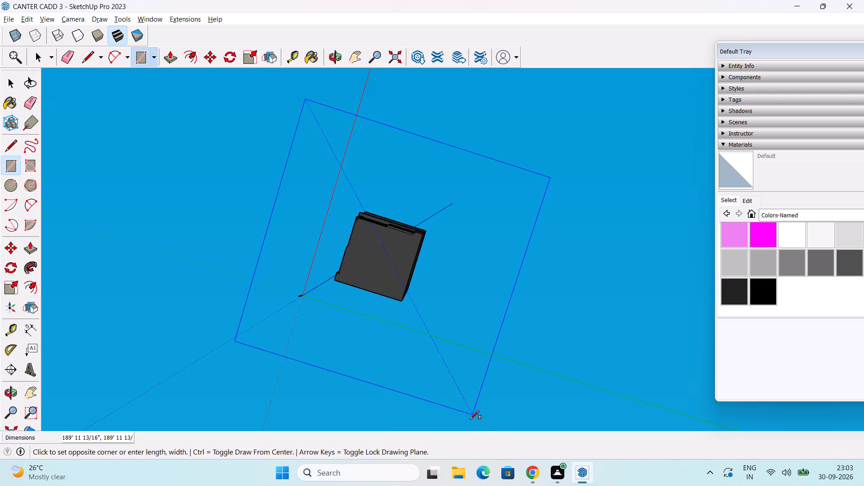
{"action": "left_click", "coordinate": [463, 430]}
{"action": "scroll", "coordinate": [444, 246], "scroll_direction": "down", "scroll_amount": 3}
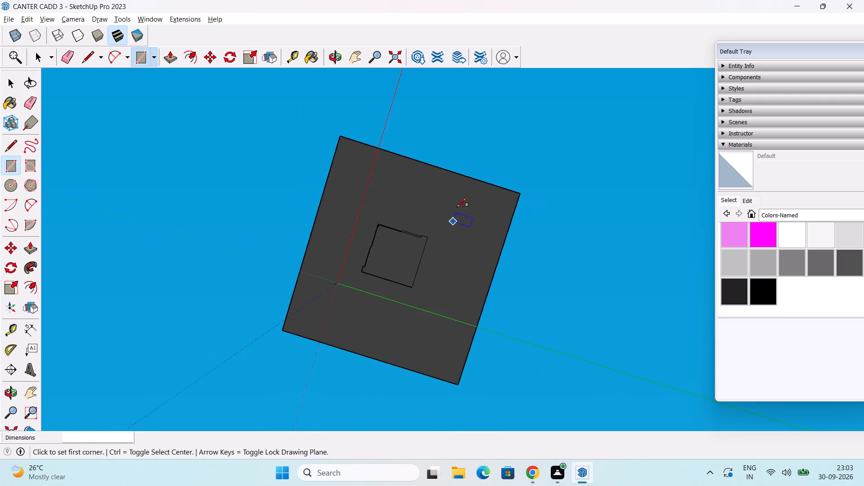
{"action": "scroll", "coordinate": [457, 207], "scroll_direction": "down", "scroll_amount": 3}
{"action": "middle_click_drag", "start_coordinate": [459, 203], "coordinate": [514, 485]}
{"action": "middle_click_drag", "start_coordinate": [493, 308], "coordinate": [528, 421]}
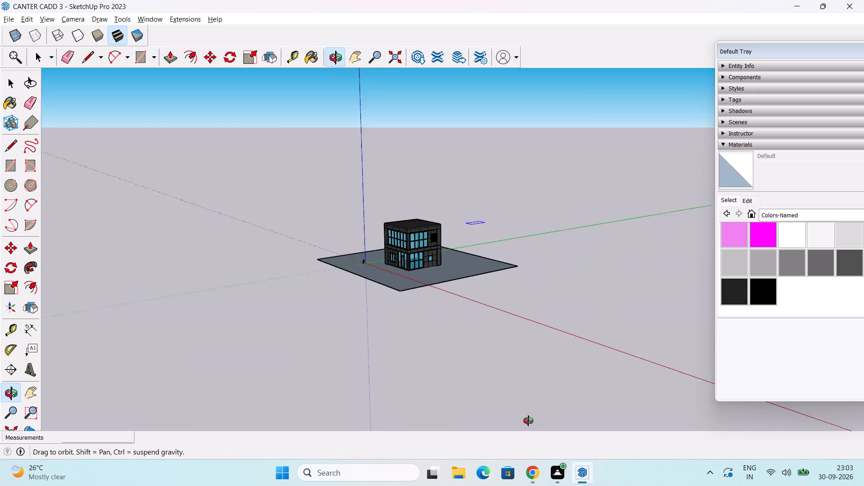
{"action": "middle_click_drag", "start_coordinate": [528, 421], "coordinate": [530, 427]}
{"action": "middle_click_drag", "start_coordinate": [427, 282], "coordinate": [443, 313]}
{"action": "scroll", "coordinate": [427, 280], "scroll_direction": "up", "scroll_amount": 8}
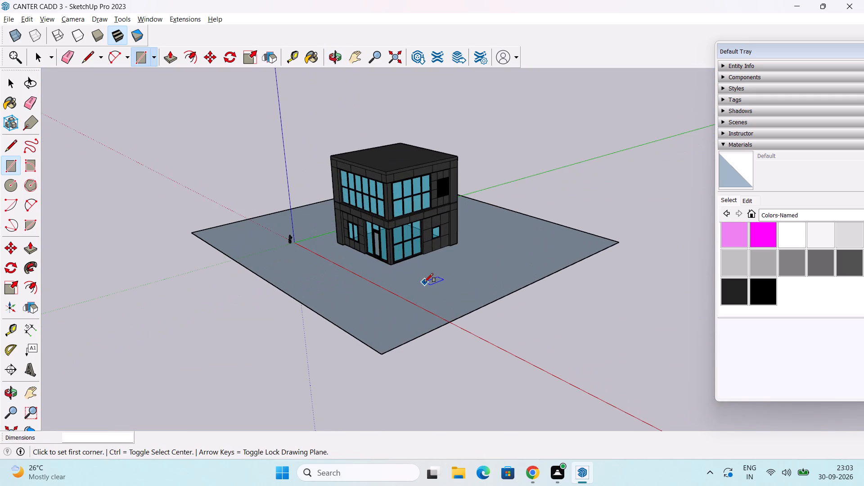
{"action": "key", "text": "space"}
Push/Pull the underside of the ground rectangle downward by 6" to form a slab.
{"action": "scroll", "coordinate": [409, 283], "scroll_direction": "up", "scroll_amount": 3}
{"action": "middle_click_drag", "start_coordinate": [417, 333], "coordinate": [405, 196]}
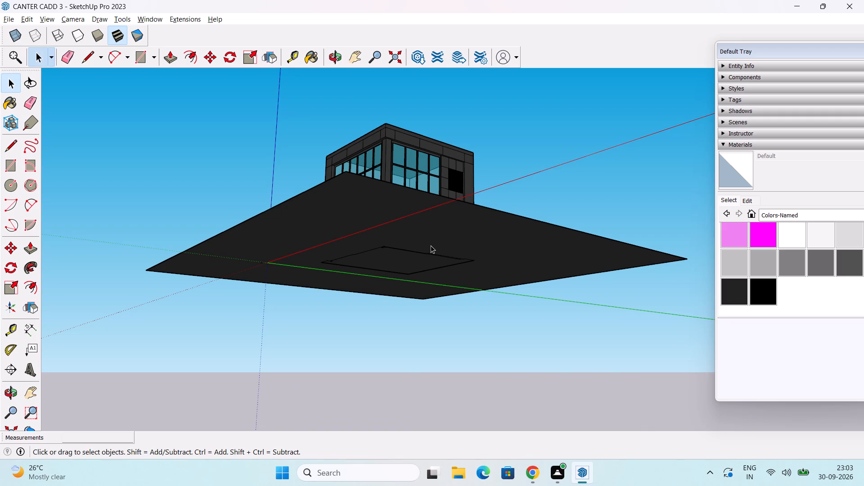
{"action": "key", "text": "p"}
{"action": "left_click", "coordinate": [440, 244]}
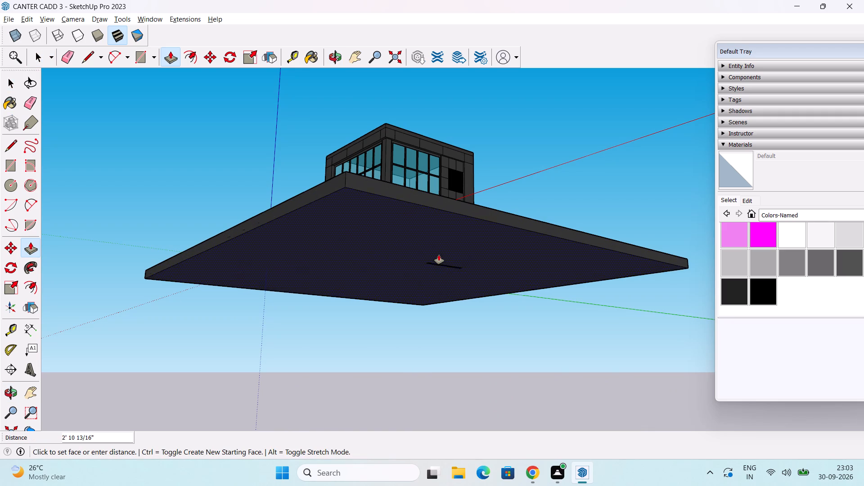
{"action": "type", "text": "6\""}
{"action": "key", "text": "Return"}
{"action": "key", "text": "space"}
Examine the building on its ground slab from above and closer at the entrance corner.
{"action": "scroll", "coordinate": [432, 258], "scroll_direction": "down", "scroll_amount": 1}
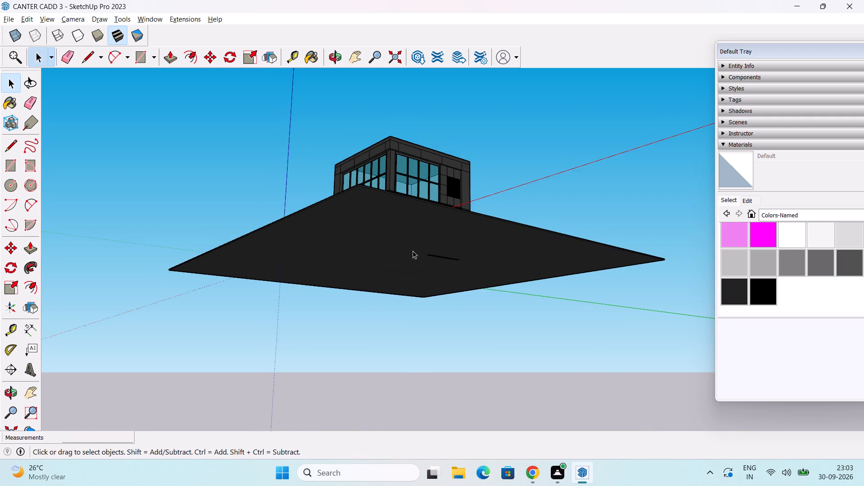
{"action": "middle_click_drag", "start_coordinate": [408, 241], "coordinate": [457, 360]}
{"action": "scroll", "coordinate": [459, 357], "scroll_direction": "up", "scroll_amount": 5}
{"action": "middle_click_drag", "start_coordinate": [426, 410], "coordinate": [448, 385]}
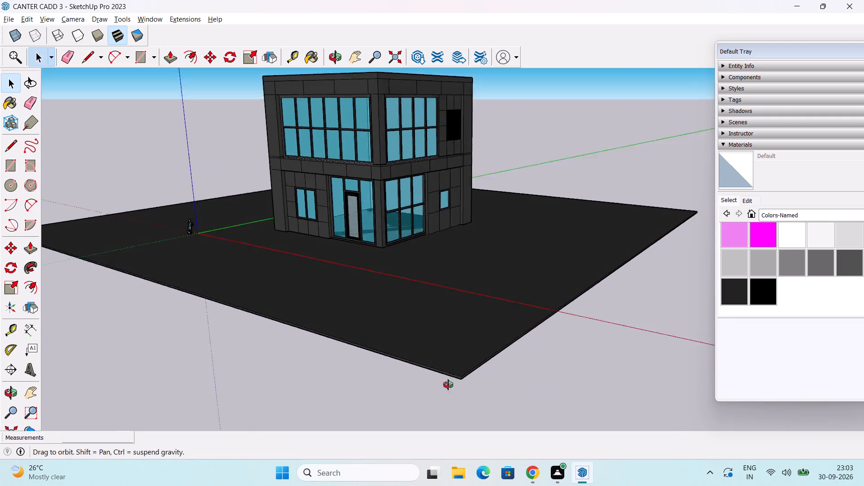
{"action": "middle_click_drag", "start_coordinate": [448, 385], "coordinate": [471, 409]}
{"action": "scroll", "coordinate": [436, 260], "scroll_direction": "up", "scroll_amount": 2}
{"action": "middle_click_drag", "start_coordinate": [436, 260], "coordinate": [394, 246]}
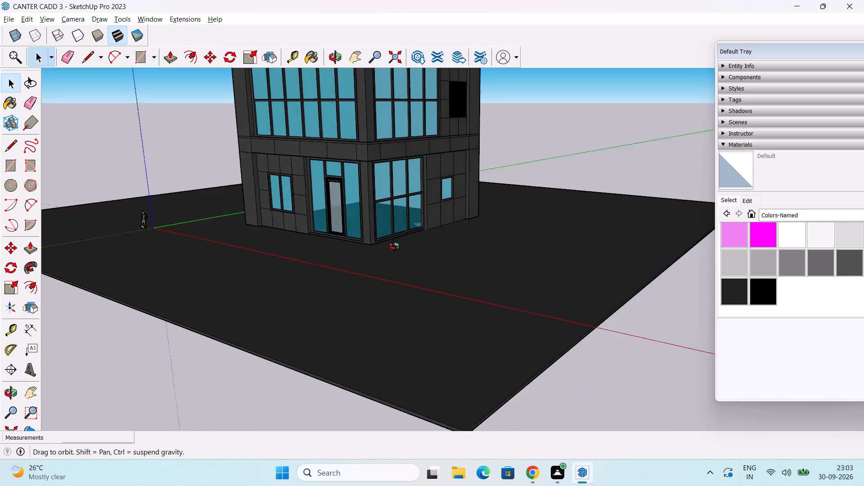
Undo the ground slab's Push/Pull and the ground rectangle beneath the building.
{"action": "middle_click_drag", "start_coordinate": [394, 246], "coordinate": [395, 246]}
{"action": "middle_click_drag", "start_coordinate": [404, 247], "coordinate": [418, 377]}
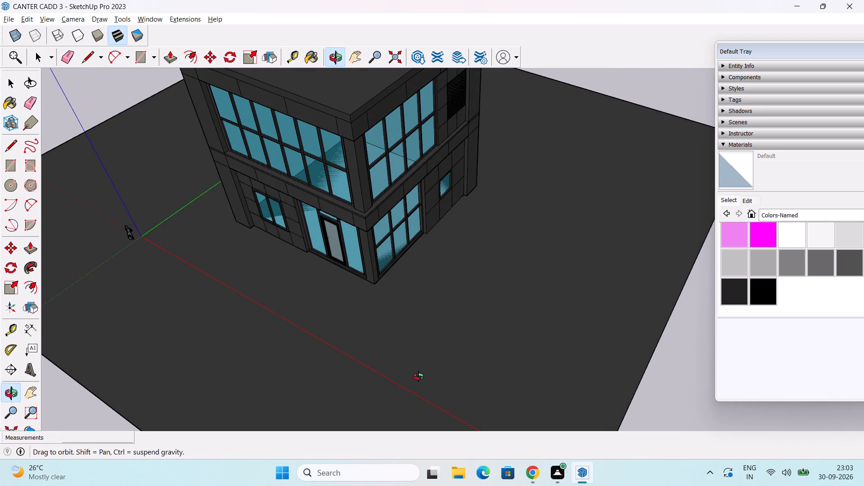
{"action": "middle_click_drag", "start_coordinate": [418, 377], "coordinate": [457, 130]}
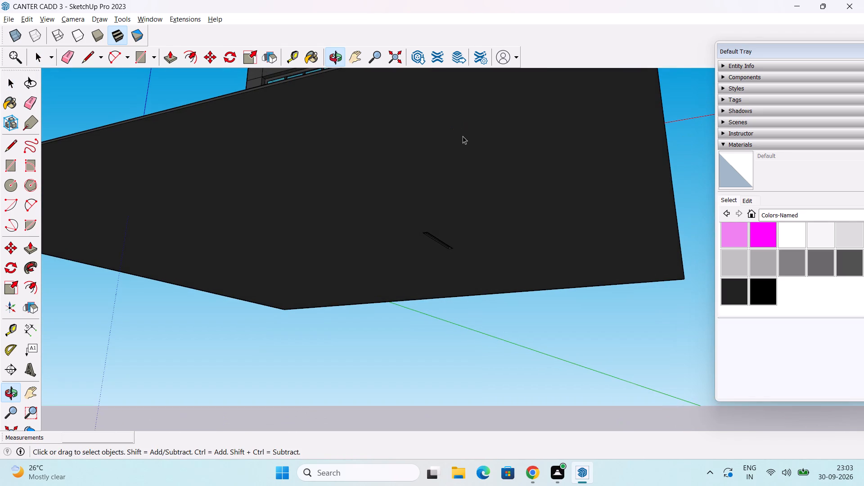
{"action": "key", "text": "ctrl+z"}
{"action": "key", "text": "ctrl+z"}
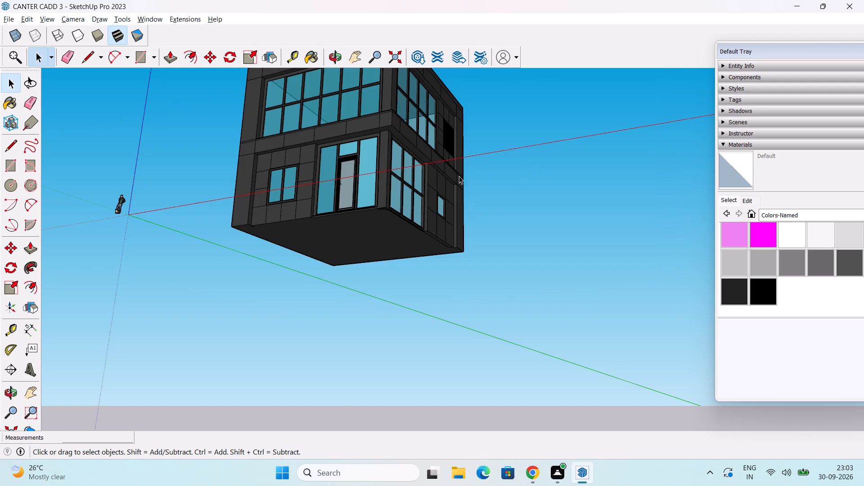
Erase the stray edges on the underside of the building's base at the glazed entrance corner.
{"action": "middle_click_drag", "start_coordinate": [435, 228], "coordinate": [412, 346]}
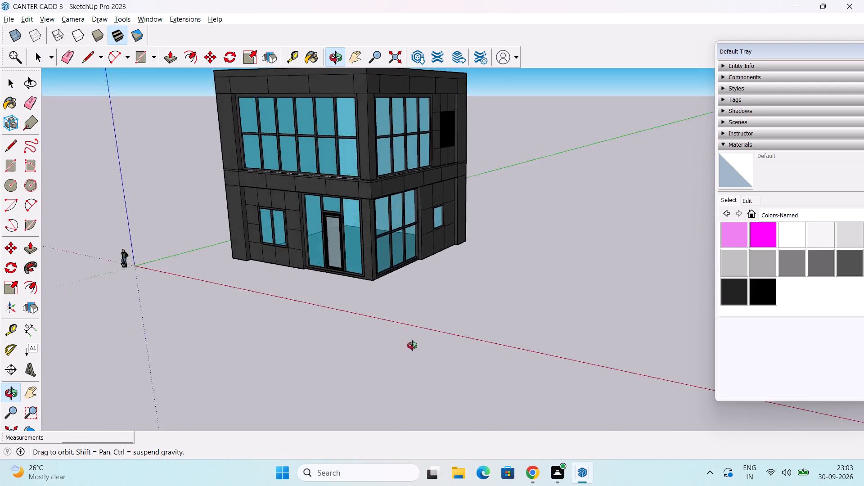
{"action": "middle_click_drag", "start_coordinate": [412, 346], "coordinate": [455, 187]}
{"action": "scroll", "coordinate": [408, 236], "scroll_direction": "up", "scroll_amount": 3}
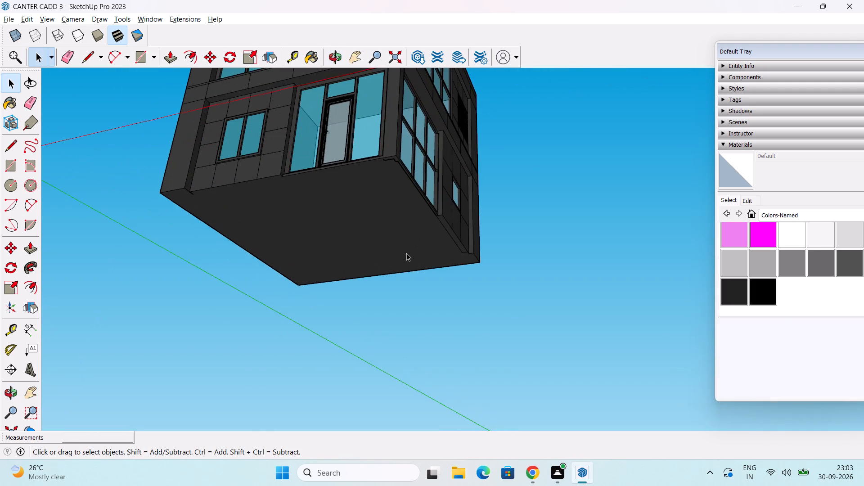
{"action": "middle_click_drag", "start_coordinate": [406, 253], "coordinate": [443, 117]}
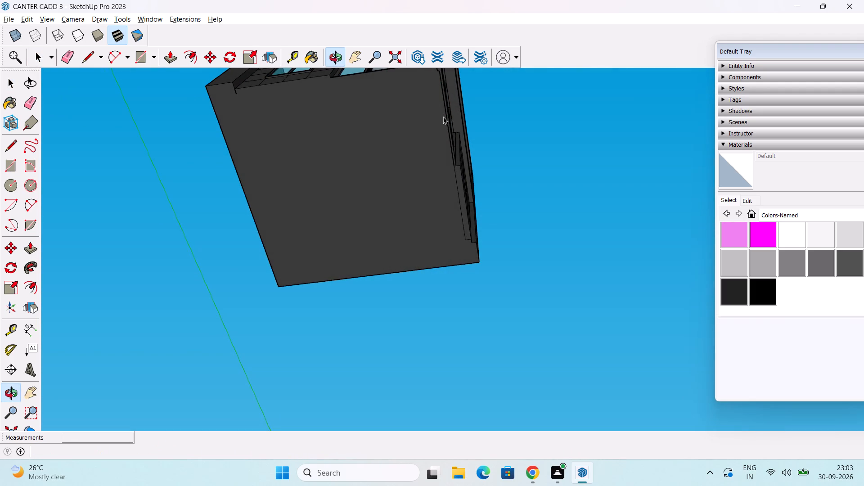
{"action": "middle_click_drag", "start_coordinate": [443, 116], "coordinate": [417, 170]}
{"action": "middle_click_drag", "start_coordinate": [446, 228], "coordinate": [437, 205]}
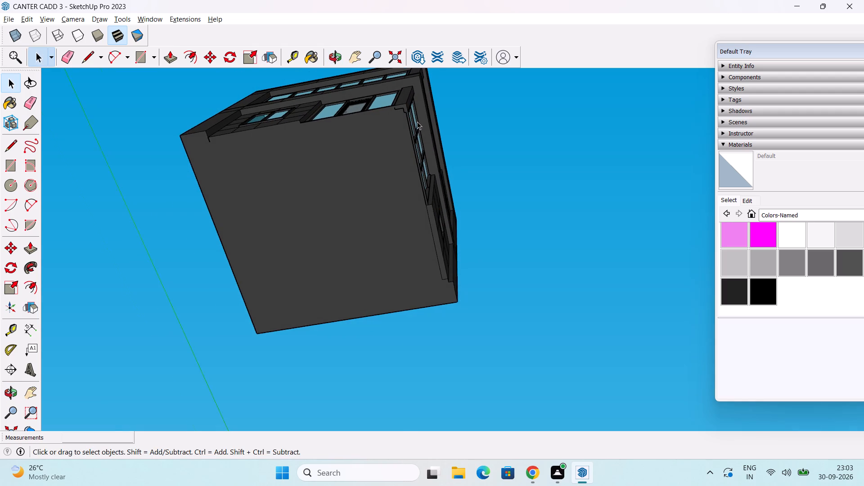
{"action": "scroll", "coordinate": [416, 119], "scroll_direction": "up", "scroll_amount": 7}
{"action": "key", "text": "e"}
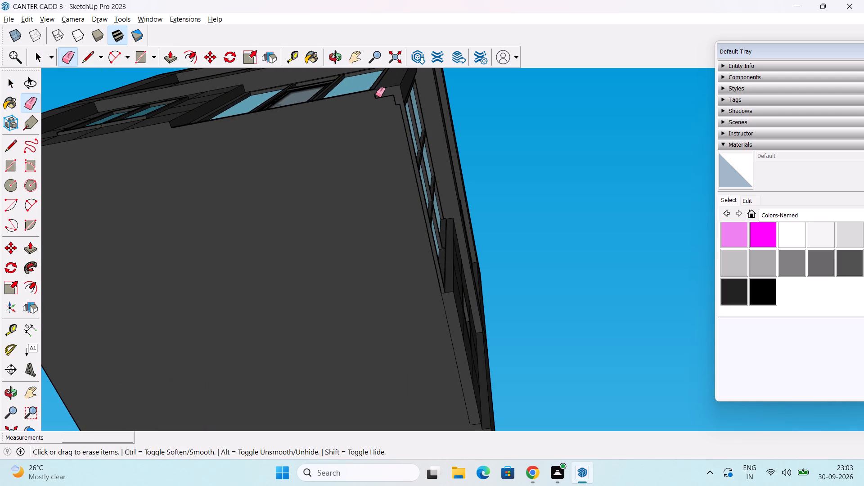
{"action": "left_click_drag", "start_coordinate": [376, 94], "coordinate": [396, 100]}
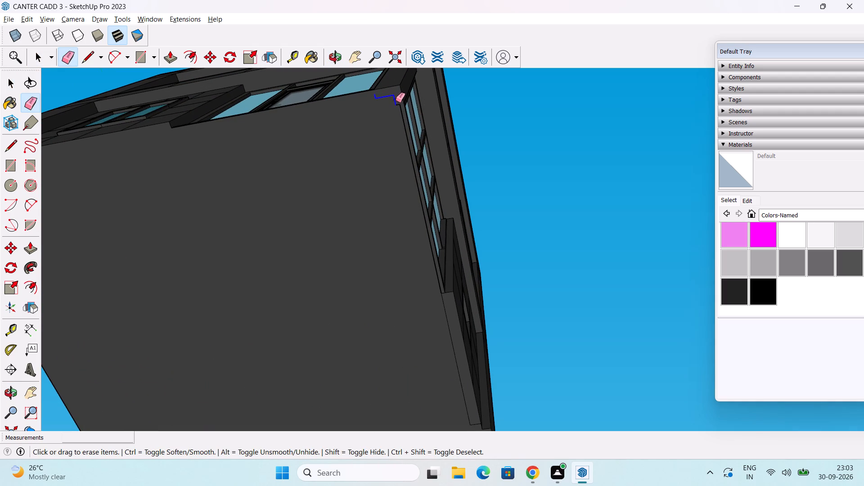
{"action": "left_click_drag", "start_coordinate": [396, 100], "coordinate": [399, 108]}
Erase the leftover edges on the base's underside along the side wall with the small window.
{"action": "scroll", "coordinate": [413, 166], "scroll_direction": "down", "scroll_amount": 3}
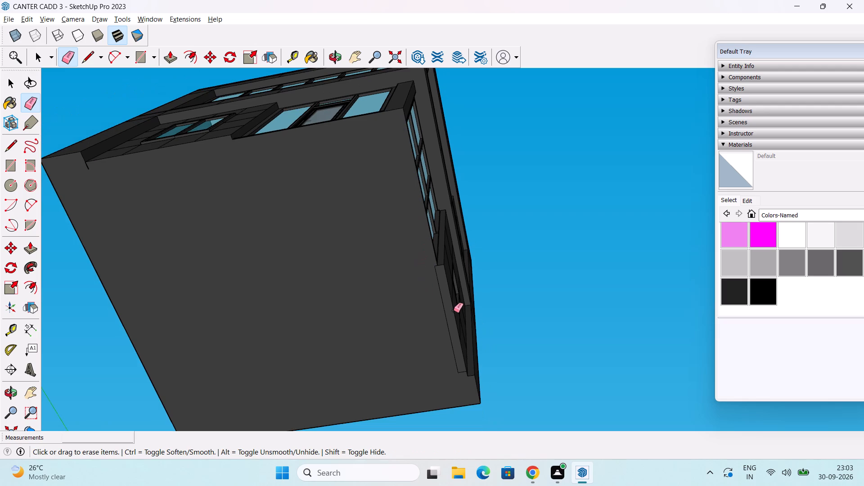
{"action": "left_click", "coordinate": [443, 308]}
{"action": "scroll", "coordinate": [437, 266], "scroll_direction": "up", "scroll_amount": 7}
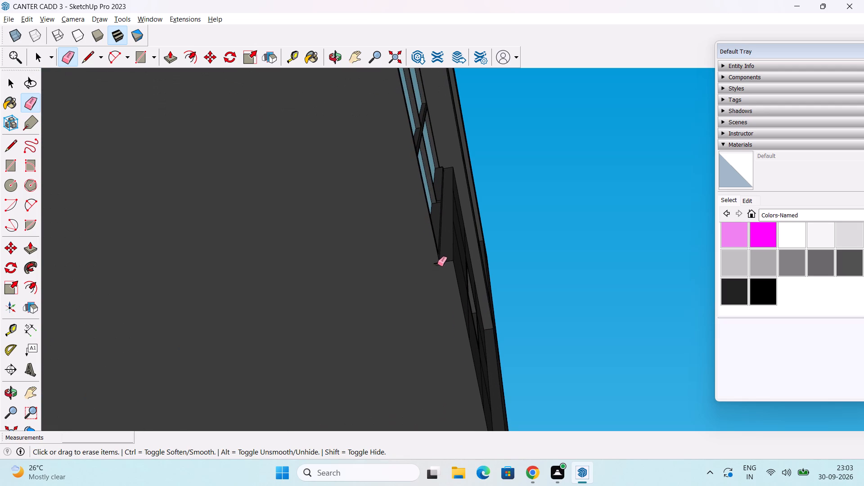
{"action": "left_click", "coordinate": [436, 264]}
{"action": "scroll", "coordinate": [428, 296], "scroll_direction": "down", "scroll_amount": 2}
{"action": "middle_click_drag", "start_coordinate": [391, 346], "coordinate": [367, 157], "text": "shift"}
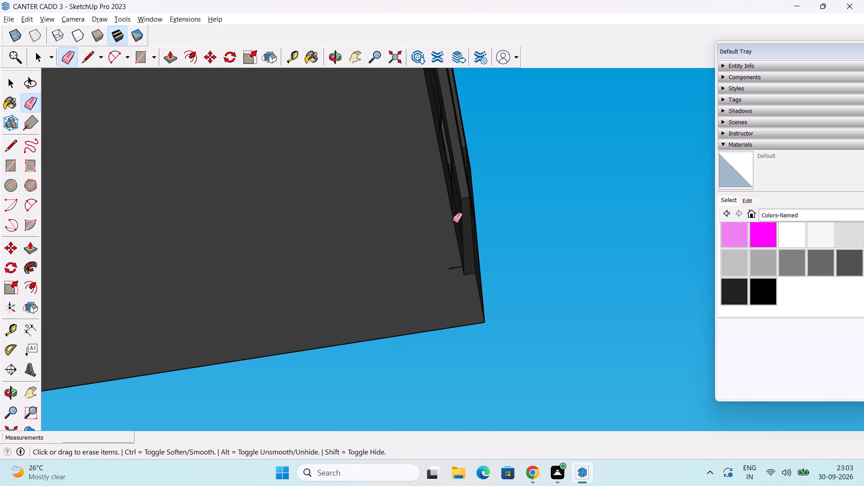
{"action": "left_click", "coordinate": [456, 269]}
Erase the short stray edge on the base's underside at the front pier beside the two-pane window wall.
{"action": "scroll", "coordinate": [447, 219], "scroll_direction": "down", "scroll_amount": 6}
{"action": "scroll", "coordinate": [404, 221], "scroll_direction": "down", "scroll_amount": 3}
{"action": "middle_click_drag", "start_coordinate": [387, 155], "coordinate": [367, 366]}
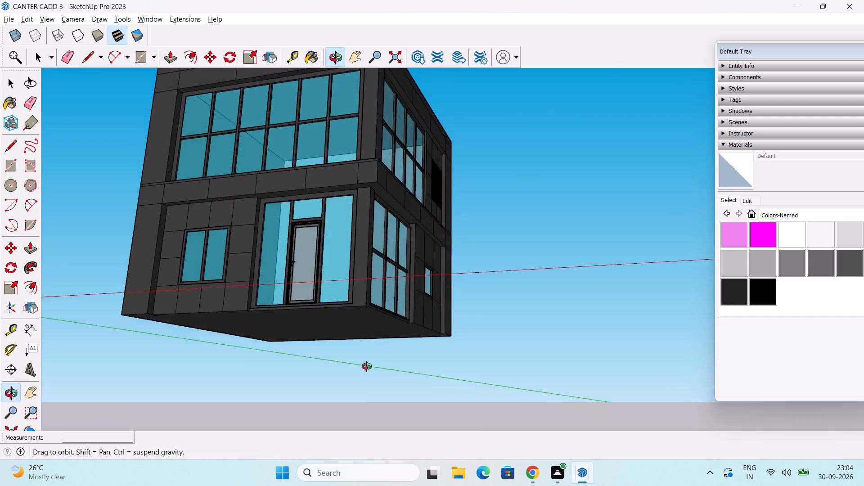
{"action": "middle_click_drag", "start_coordinate": [367, 366], "coordinate": [356, 428]}
{"action": "middle_click_drag", "start_coordinate": [290, 398], "coordinate": [359, 203]}
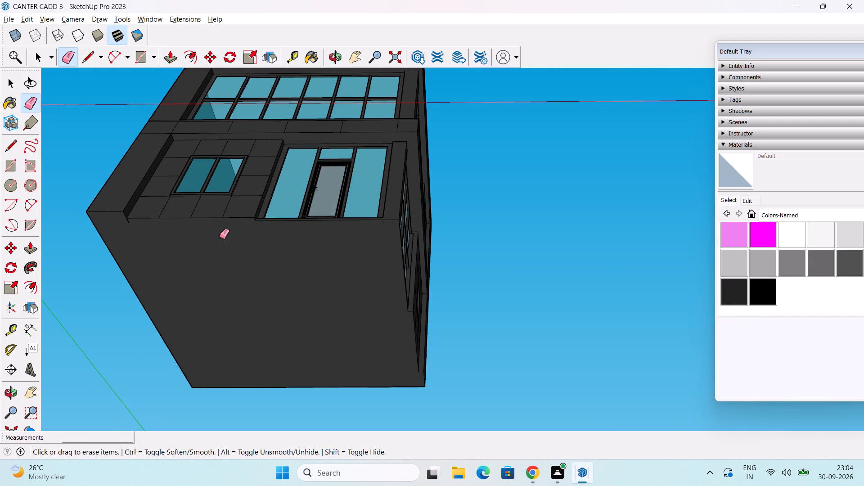
{"action": "middle_click_drag", "start_coordinate": [220, 237], "coordinate": [333, 226]}
{"action": "scroll", "coordinate": [244, 214], "scroll_direction": "up", "scroll_amount": 11}
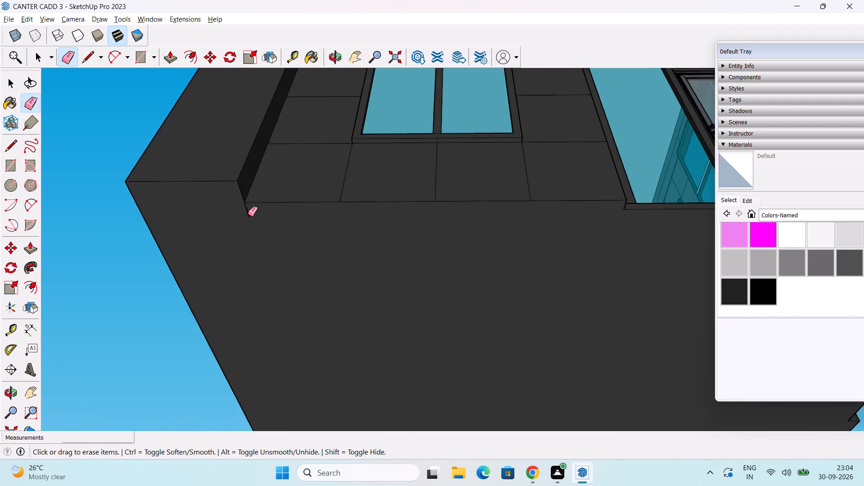
{"action": "middle_click_drag", "start_coordinate": [248, 216], "coordinate": [263, 160]}
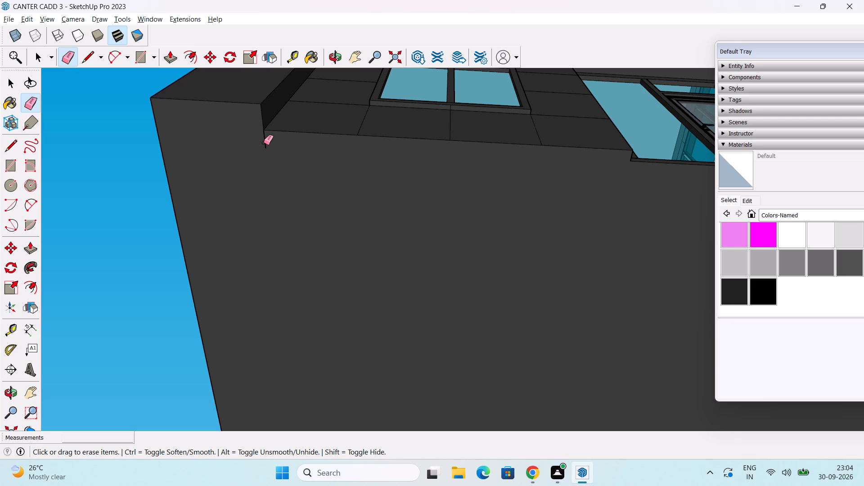
{"action": "left_click", "coordinate": [264, 143]}
{"action": "scroll", "coordinate": [329, 207], "scroll_direction": "down", "scroll_amount": 6}
{"action": "key", "text": "space"}
Draw a ground rectangle of about 119' by 143' at the building's base, extending beyond the footprint on all sides.
{"action": "scroll", "coordinate": [335, 226], "scroll_direction": "down", "scroll_amount": 3}
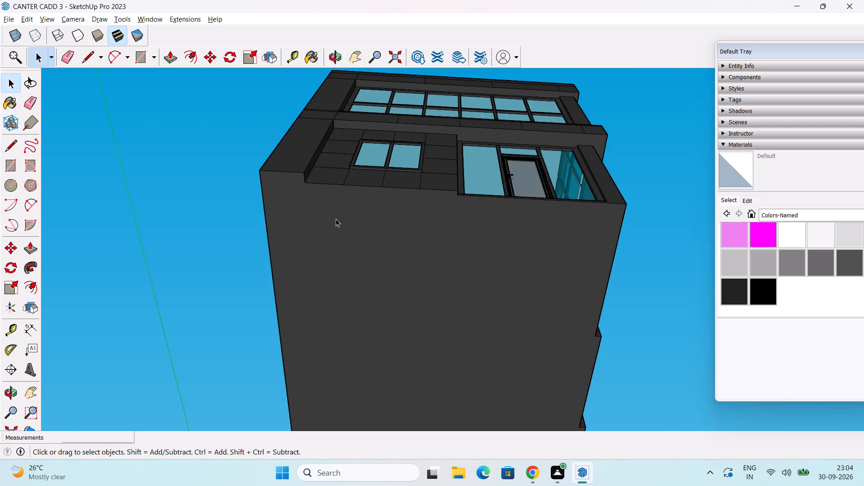
{"action": "scroll", "coordinate": [336, 219], "scroll_direction": "down", "scroll_amount": 2}
{"action": "middle_click_drag", "start_coordinate": [343, 255], "coordinate": [334, 378]}
{"action": "scroll", "coordinate": [350, 344], "scroll_direction": "down", "scroll_amount": 2}
{"action": "middle_click_drag", "start_coordinate": [375, 368], "coordinate": [290, 247], "text": "shift"}
{"action": "middle_click_drag", "start_coordinate": [303, 251], "coordinate": [337, 369]}
{"action": "middle_click_drag", "start_coordinate": [382, 331], "coordinate": [270, 130]}
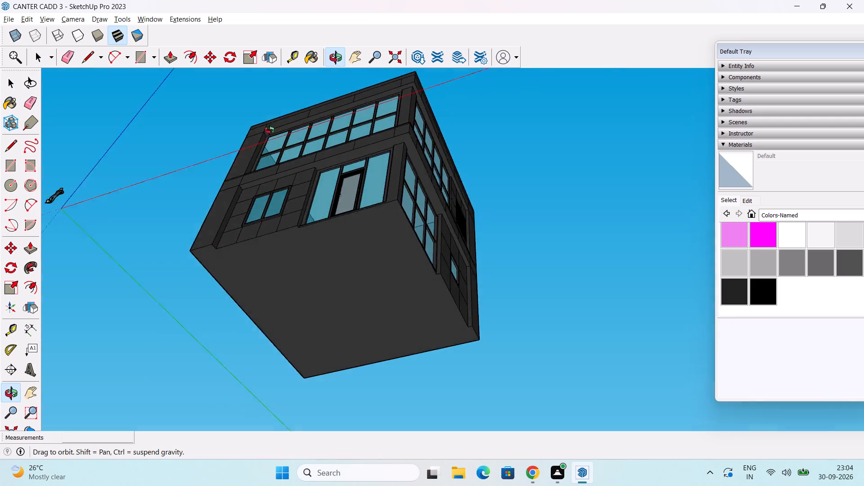
{"action": "middle_click_drag", "start_coordinate": [270, 130], "coordinate": [298, 86]}
{"action": "scroll", "coordinate": [306, 285], "scroll_direction": "down", "scroll_amount": 7}
{"action": "scroll", "coordinate": [328, 341], "scroll_direction": "down", "scroll_amount": 1}
{"action": "middle_click_drag", "start_coordinate": [328, 341], "coordinate": [354, 216]}
{"action": "left_click", "coordinate": [11, 164]}
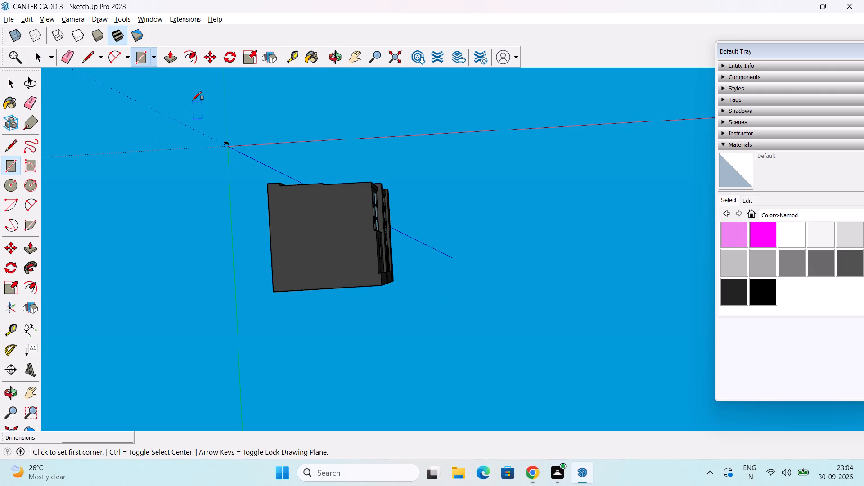
{"action": "left_click_drag", "start_coordinate": [193, 100], "coordinate": [452, 378]}
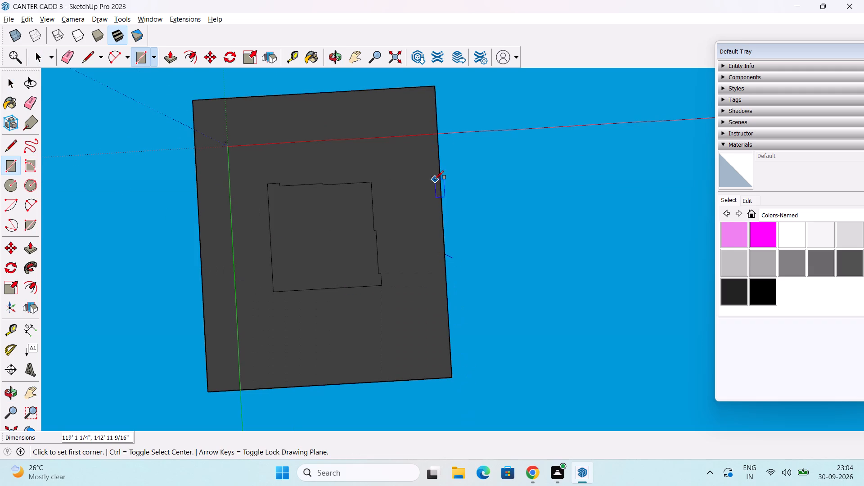
Push/Pull the underside of the ground surface around the building footprint downward by 6" to form a slab.
{"action": "scroll", "coordinate": [435, 180], "scroll_direction": "down", "scroll_amount": 3}
{"action": "middle_click_drag", "start_coordinate": [428, 185], "coordinate": [466, 458]}
{"action": "middle_click_drag", "start_coordinate": [374, 240], "coordinate": [397, 429]}
{"action": "scroll", "coordinate": [405, 336], "scroll_direction": "up", "scroll_amount": 14}
{"action": "middle_click_drag", "start_coordinate": [374, 328], "coordinate": [258, 270]}
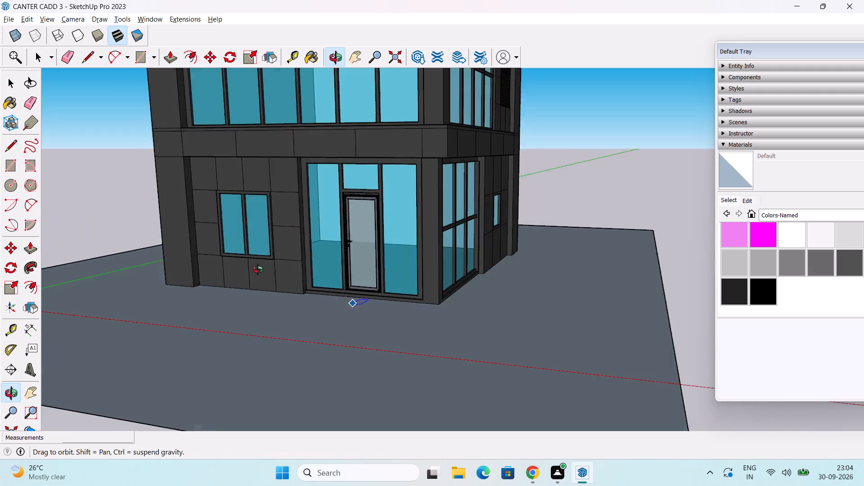
{"action": "middle_click_drag", "start_coordinate": [258, 270], "coordinate": [309, 280]}
{"action": "key", "text": "space"}
{"action": "scroll", "coordinate": [389, 378], "scroll_direction": "down", "scroll_amount": 3}
{"action": "middle_click_drag", "start_coordinate": [407, 378], "coordinate": [421, 256]}
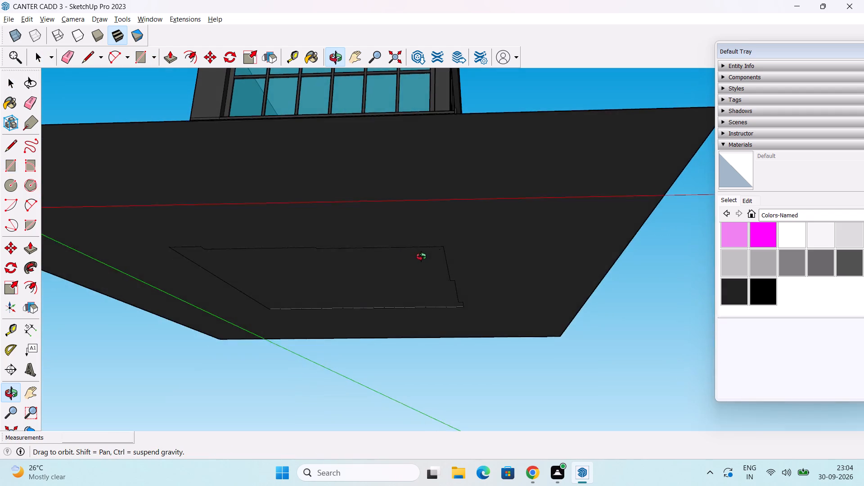
{"action": "middle_click_drag", "start_coordinate": [421, 256], "coordinate": [442, 211]}
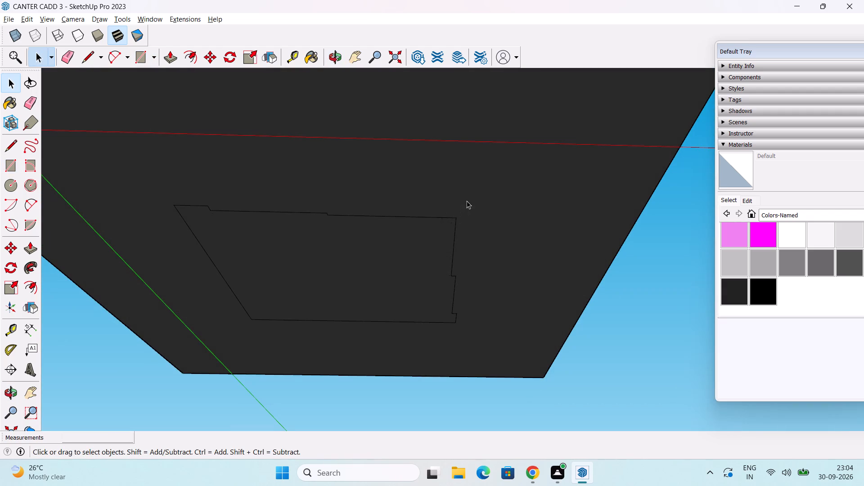
{"action": "key", "text": "p"}
{"action": "left_click", "coordinate": [473, 187]}
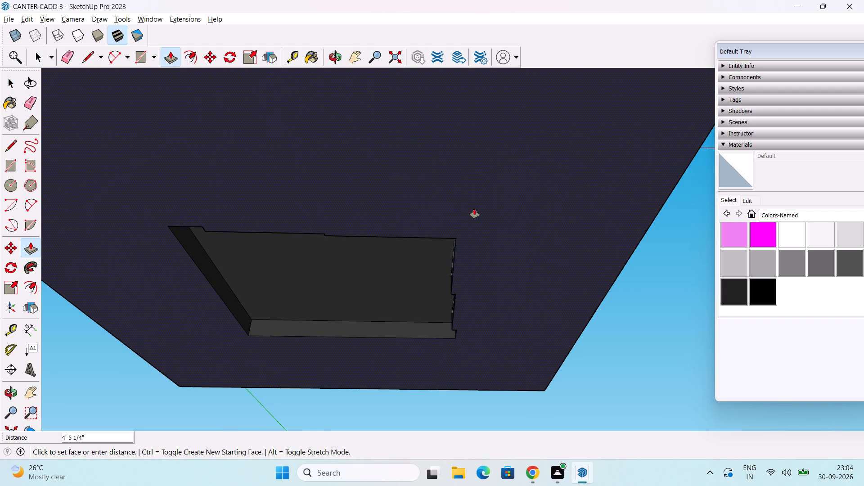
{"action": "scroll", "coordinate": [474, 208], "scroll_direction": "down", "scroll_amount": 5}
{"action": "middle_click_drag", "start_coordinate": [478, 206], "coordinate": [450, 380]}
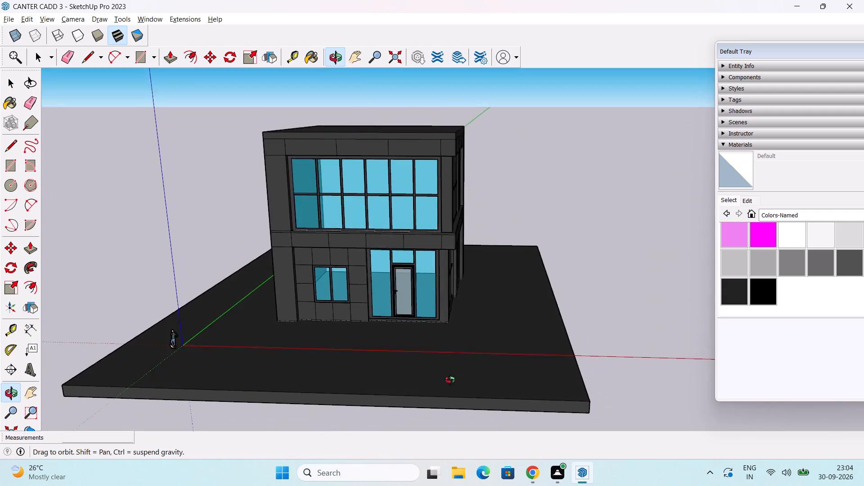
{"action": "middle_click_drag", "start_coordinate": [450, 380], "coordinate": [378, 265]}
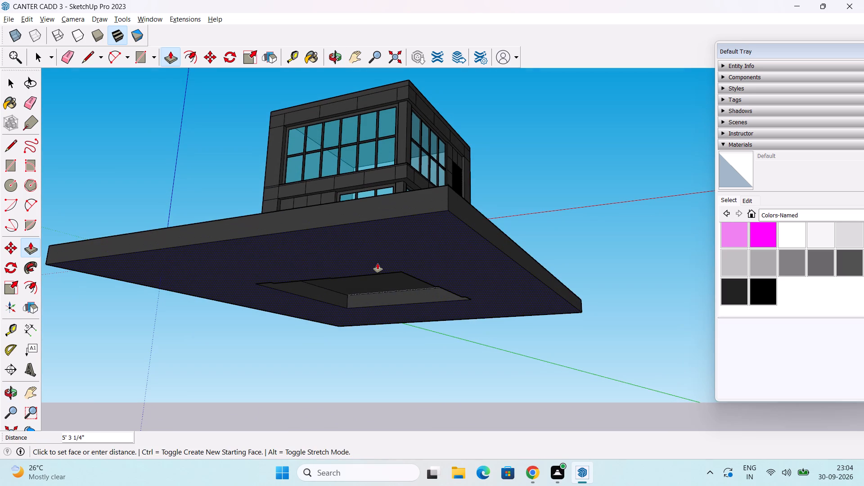
{"action": "type", "text": "6\""}
{"action": "key", "text": "Return"}
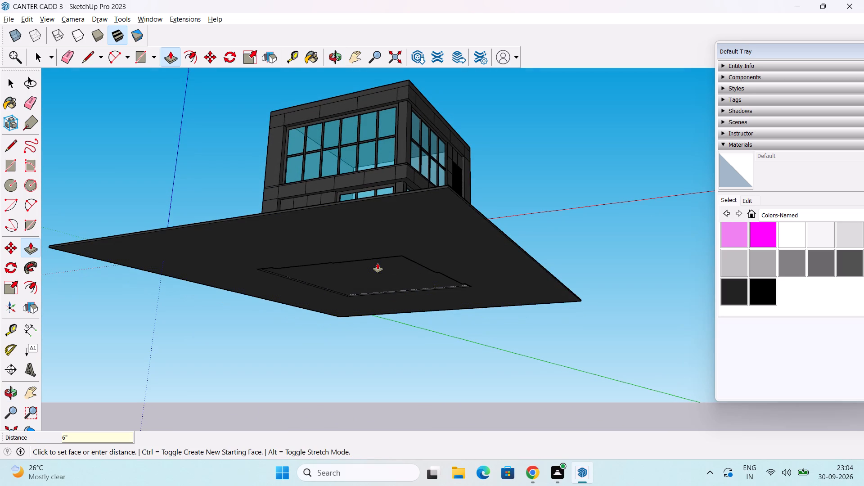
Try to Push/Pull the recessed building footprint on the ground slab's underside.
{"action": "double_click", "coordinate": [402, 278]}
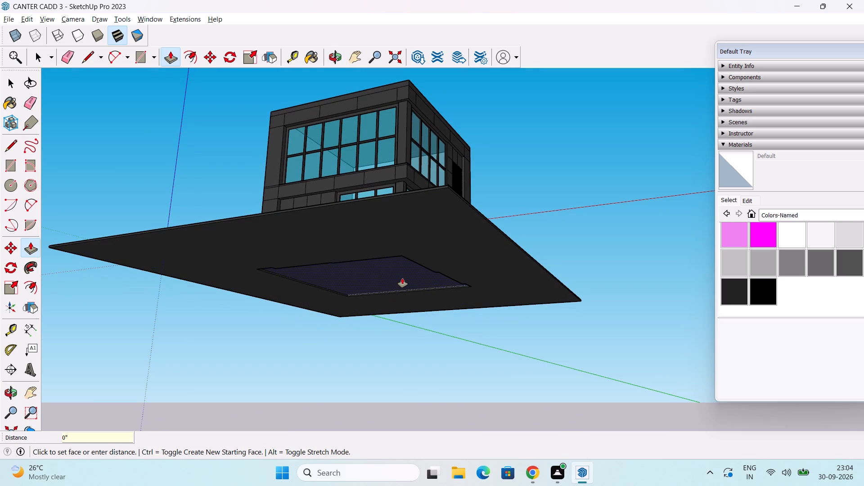
Examine the building on its ground slab from above, close to the entrance corner and at ground level.
{"action": "scroll", "coordinate": [427, 251], "scroll_direction": "down", "scroll_amount": 1}
{"action": "middle_click_drag", "start_coordinate": [424, 250], "coordinate": [441, 406]}
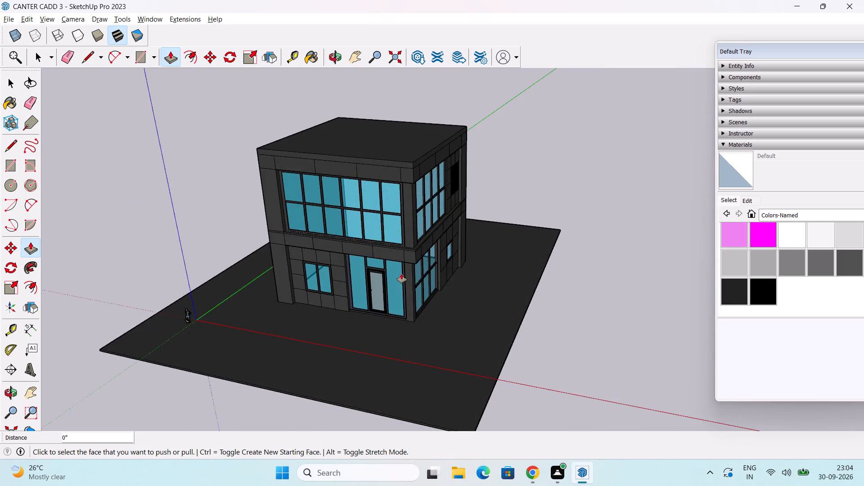
{"action": "scroll", "coordinate": [401, 272], "scroll_direction": "up", "scroll_amount": 8}
{"action": "middle_click_drag", "start_coordinate": [396, 292], "coordinate": [329, 271]}
{"action": "key", "text": "space"}
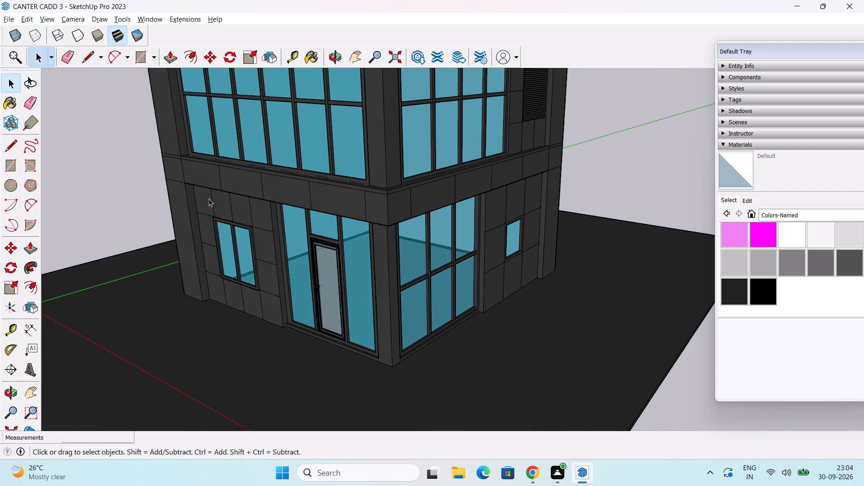
{"action": "left_click", "coordinate": [129, 184]}
{"action": "scroll", "coordinate": [389, 306], "scroll_direction": "down", "scroll_amount": 1}
{"action": "middle_click_drag", "start_coordinate": [396, 324], "coordinate": [346, 231]}
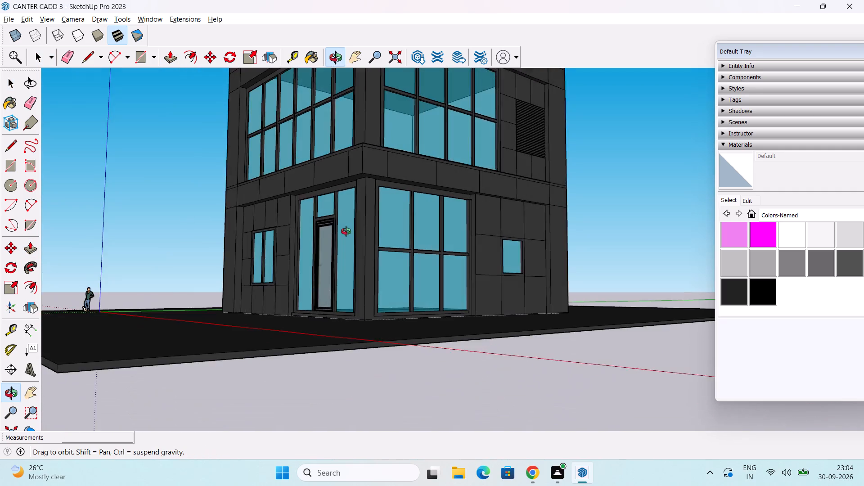
{"action": "middle_click_drag", "start_coordinate": [346, 231], "coordinate": [458, 252]}
{"action": "scroll", "coordinate": [459, 252], "scroll_direction": "down", "scroll_amount": 6}
{"action": "middle_click_drag", "start_coordinate": [463, 331], "coordinate": [501, 416]}
{"action": "middle_click_drag", "start_coordinate": [506, 368], "coordinate": [389, 356]}
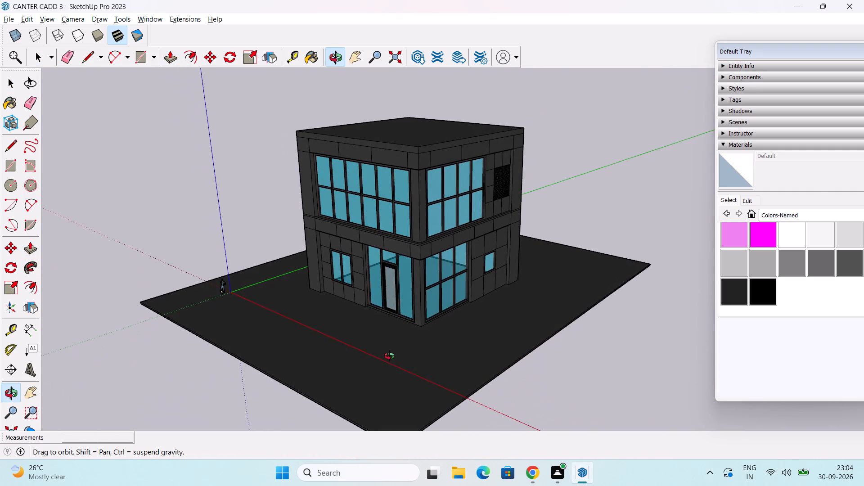
{"action": "middle_click_drag", "start_coordinate": [389, 356], "coordinate": [389, 356]}
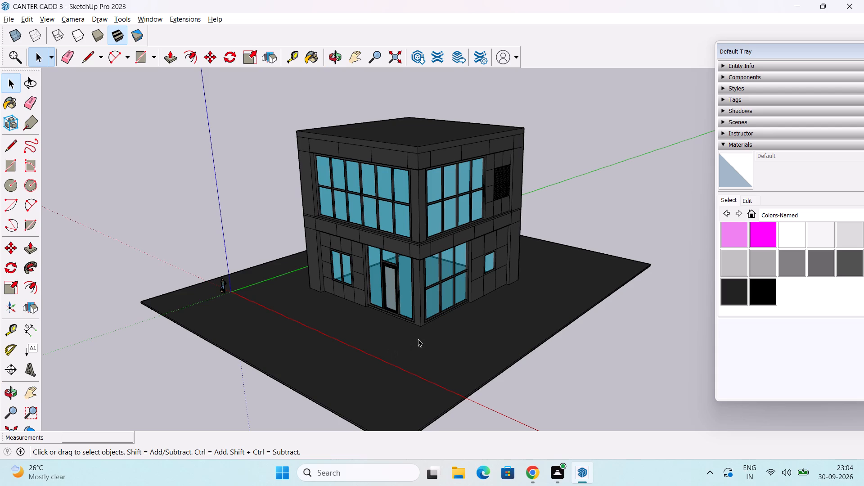
Paint the top of the ground slab around the building with the 0128_White colour.
{"action": "scroll", "coordinate": [419, 344], "scroll_direction": "up", "scroll_amount": 1}
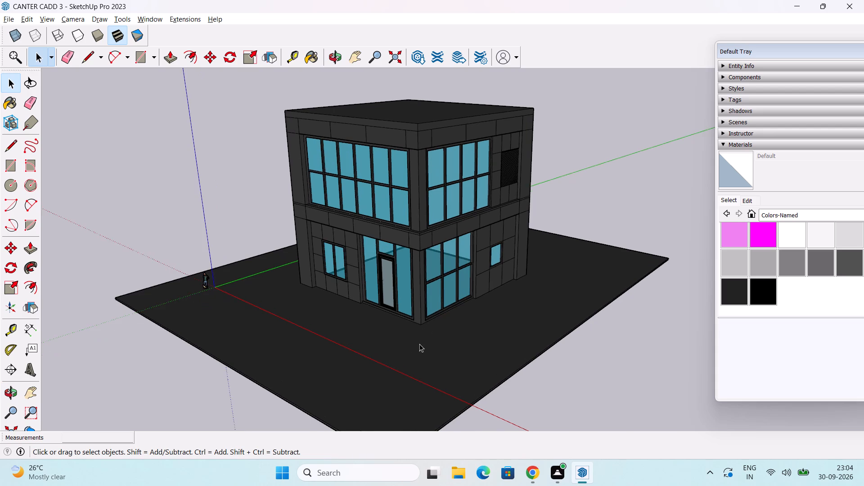
{"action": "middle_click_drag", "start_coordinate": [419, 344], "coordinate": [428, 353]}
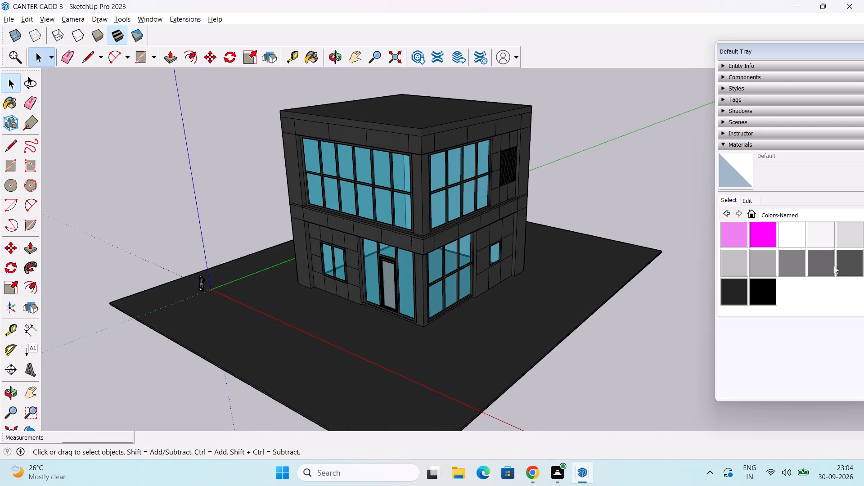
{"action": "left_click", "coordinate": [799, 235]}
{"action": "left_click", "coordinate": [549, 320]}
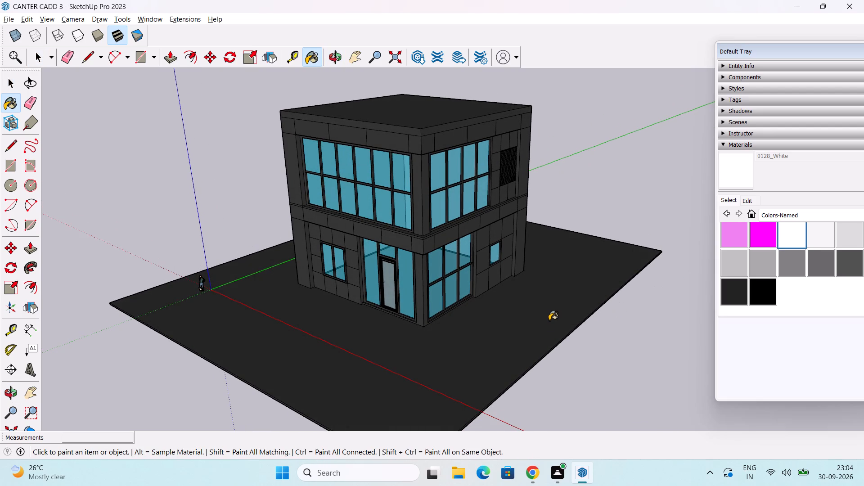
{"action": "key", "text": "space"}
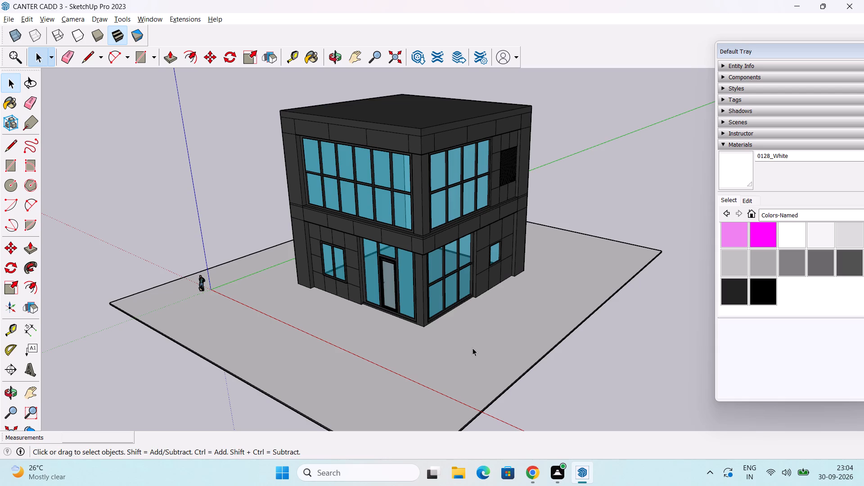
Draw a rectangle of about 98' 3" by 17' 8" on the ground alongside the side wall, starting near the entrance corner.
{"action": "middle_click_drag", "start_coordinate": [472, 348], "coordinate": [456, 338]}
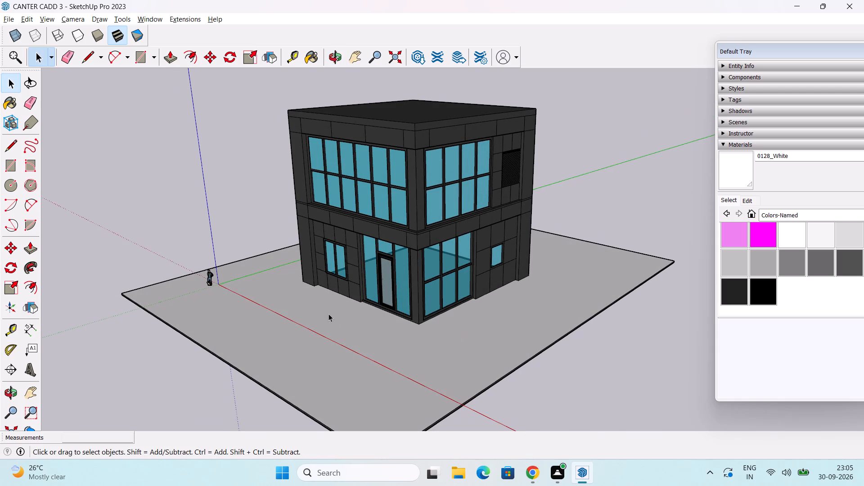
{"action": "key", "text": "space"}
{"action": "middle_click_drag", "start_coordinate": [219, 263], "coordinate": [216, 196]}
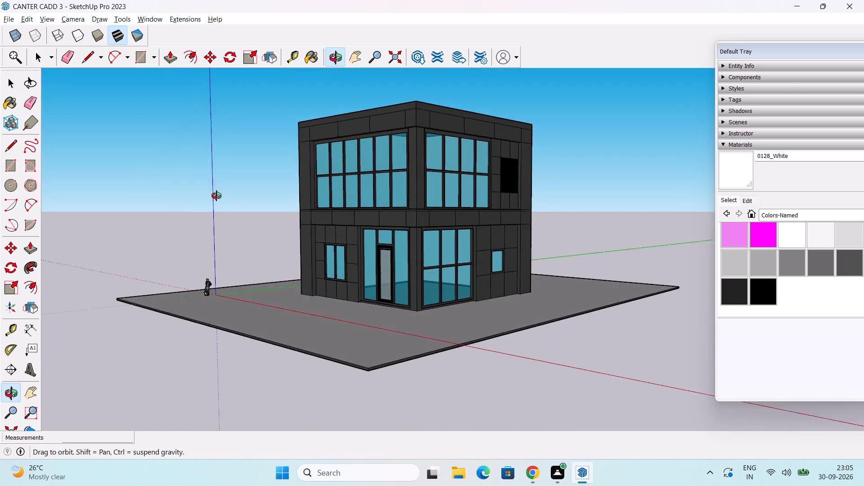
{"action": "middle_click_drag", "start_coordinate": [216, 196], "coordinate": [209, 292]}
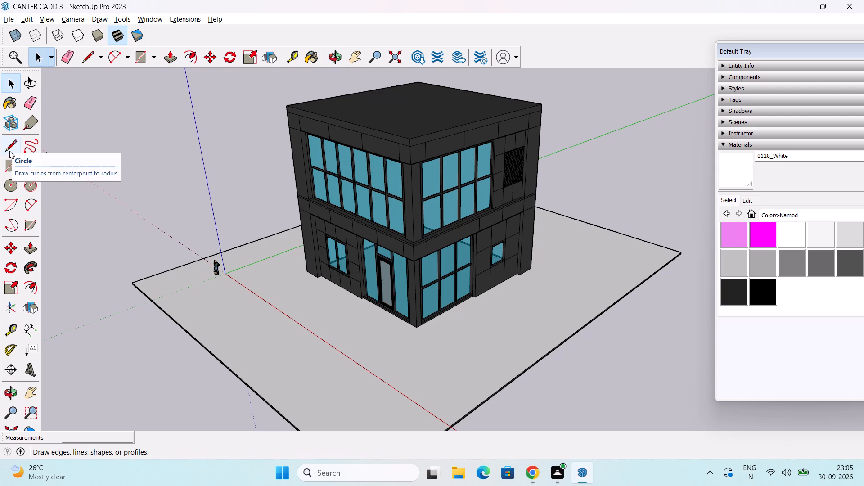
{"action": "left_click", "coordinate": [12, 171]}
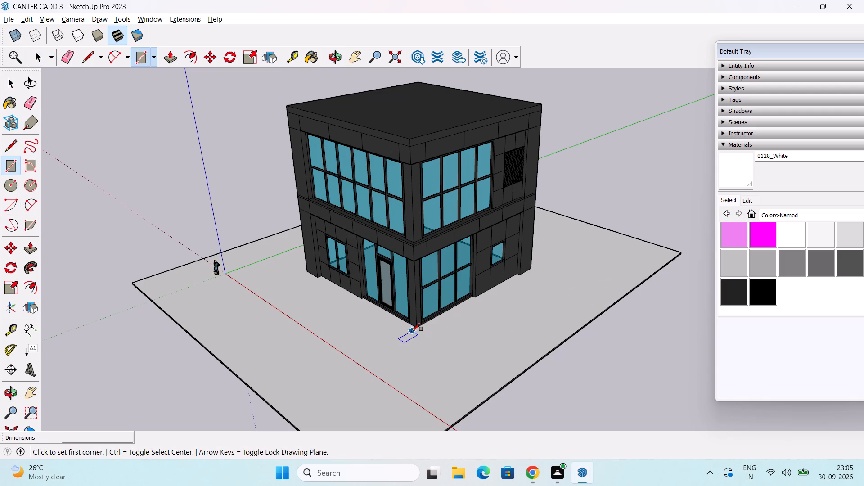
{"action": "scroll", "coordinate": [413, 331], "scroll_direction": "up", "scroll_amount": 6}
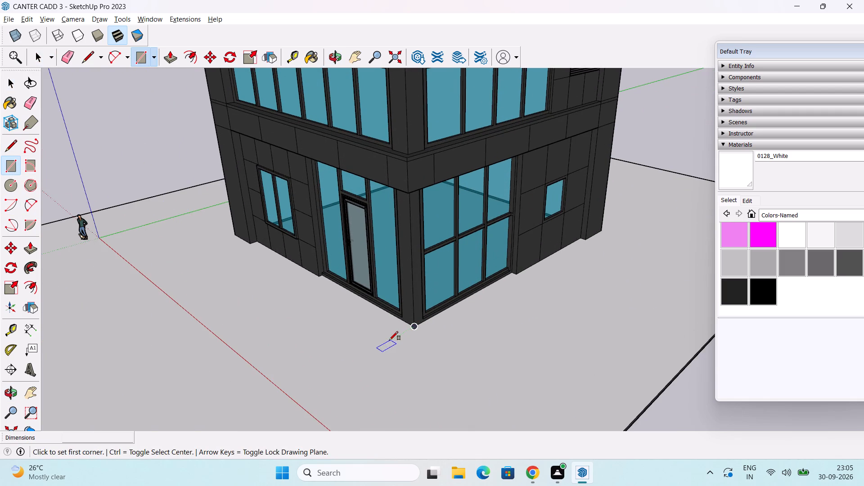
{"action": "left_click", "coordinate": [380, 345]}
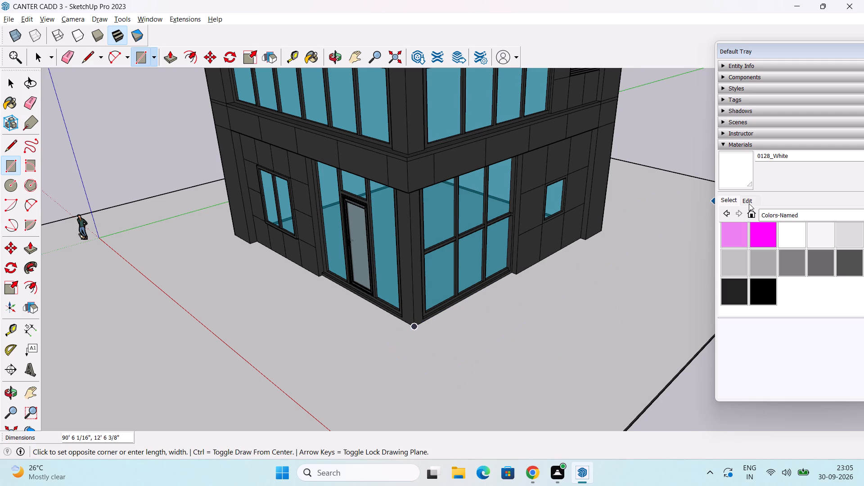
{"action": "middle_click_drag", "start_coordinate": [712, 212], "coordinate": [683, 217], "text": "shift"}
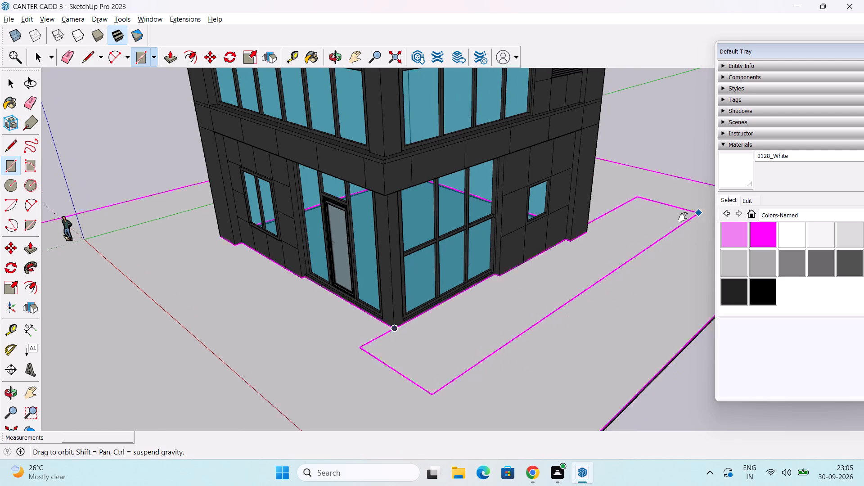
{"action": "middle_click_drag", "start_coordinate": [683, 217], "coordinate": [596, 234], "text": "shift"}
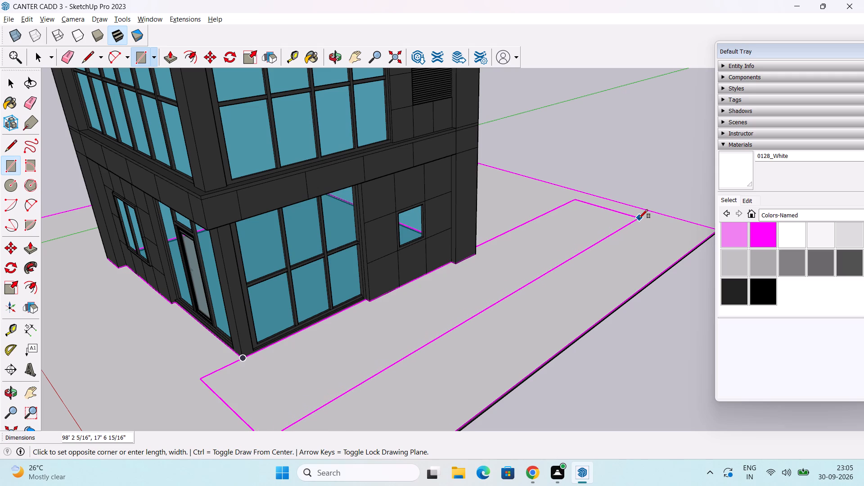
{"action": "left_click", "coordinate": [639, 218]}
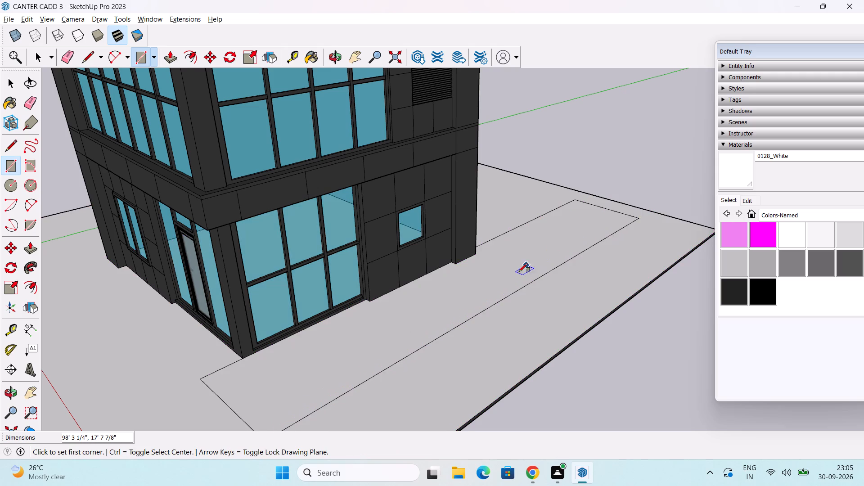
Draw a rectangle of about 45' 11" by 8' 2" on the ground in front of the entrance facade's window wall, starting beside the entrance glazing.
{"action": "scroll", "coordinate": [514, 283], "scroll_direction": "down", "scroll_amount": 2}
{"action": "middle_click_drag", "start_coordinate": [430, 324], "coordinate": [453, 238]}
{"action": "scroll", "coordinate": [460, 234], "scroll_direction": "down", "scroll_amount": 1}
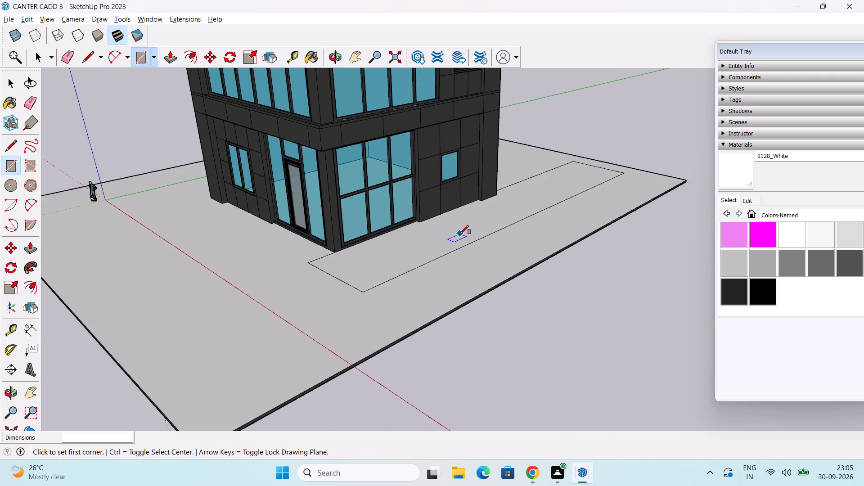
{"action": "scroll", "coordinate": [460, 236], "scroll_direction": "down", "scroll_amount": 5}
{"action": "middle_click_drag", "start_coordinate": [468, 257], "coordinate": [466, 281]}
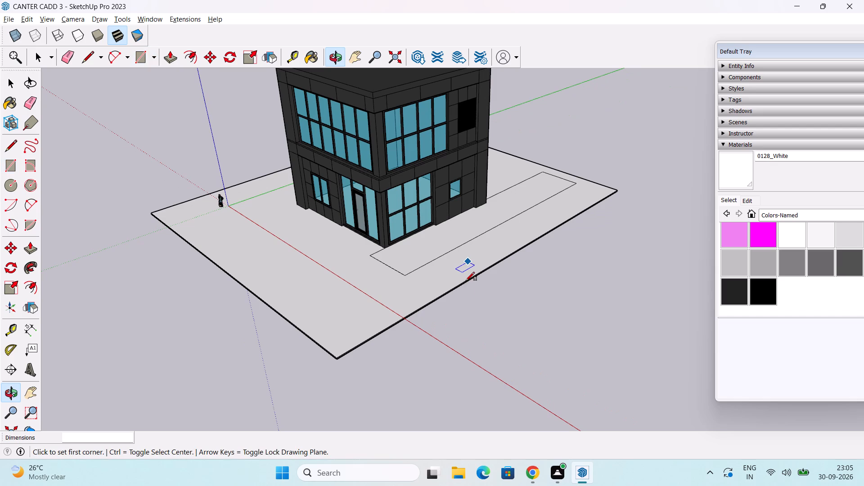
{"action": "middle_click_drag", "start_coordinate": [385, 232], "coordinate": [547, 233]}
{"action": "scroll", "coordinate": [414, 221], "scroll_direction": "down", "scroll_amount": 1}
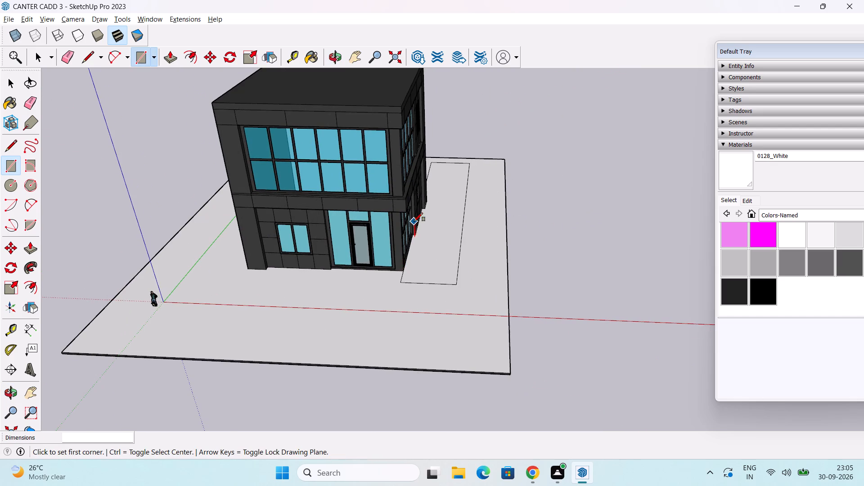
{"action": "middle_click_drag", "start_coordinate": [377, 278], "coordinate": [427, 247], "text": "shift"}
{"action": "middle_click_drag", "start_coordinate": [395, 260], "coordinate": [473, 259]}
{"action": "scroll", "coordinate": [430, 258], "scroll_direction": "up", "scroll_amount": 7}
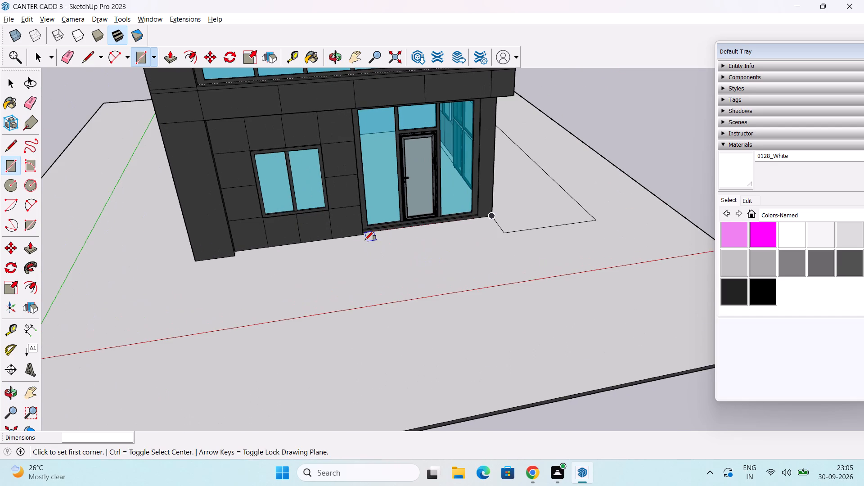
{"action": "left_click", "coordinate": [361, 234]}
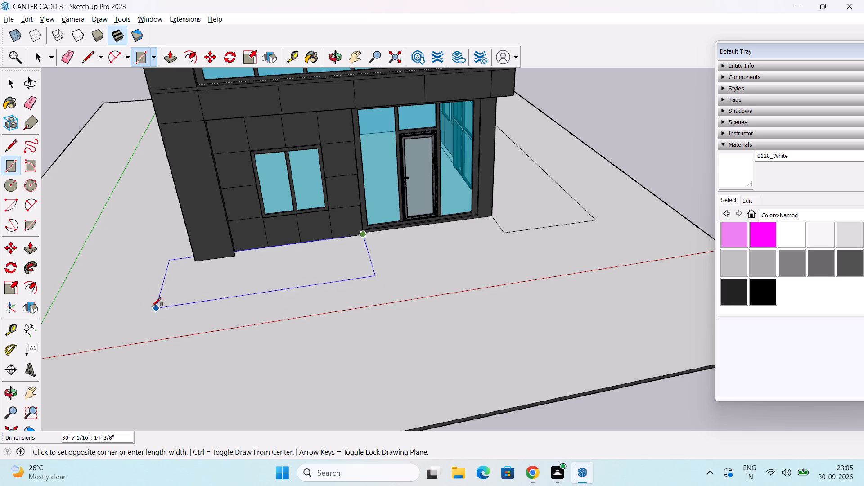
{"action": "left_click", "coordinate": [50, 304]}
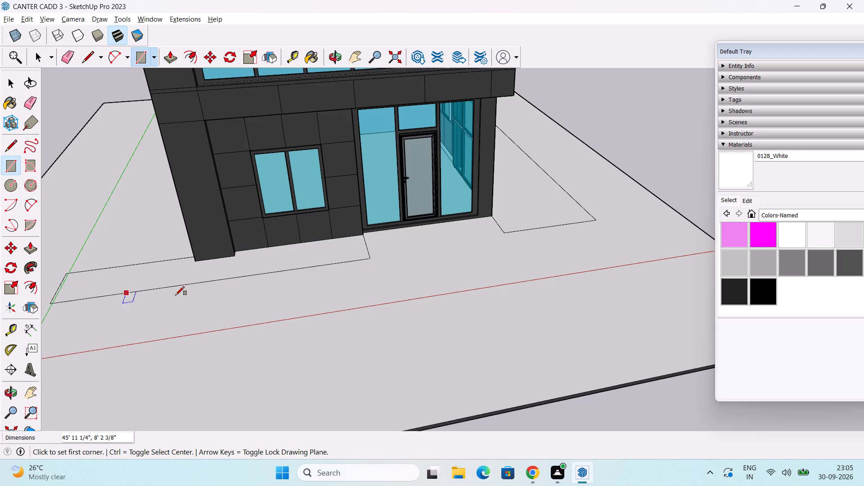
Push/Pull the slab's edge face on the side-wall side of the building outward by about 30'.
{"action": "scroll", "coordinate": [184, 297], "scroll_direction": "down", "scroll_amount": 6}
{"action": "middle_click_drag", "start_coordinate": [403, 342], "coordinate": [325, 362]}
{"action": "scroll", "coordinate": [333, 353], "scroll_direction": "down", "scroll_amount": 1}
{"action": "middle_click_drag", "start_coordinate": [336, 351], "coordinate": [380, 323], "text": "shift"}
{"action": "middle_click_drag", "start_coordinate": [380, 322], "coordinate": [345, 320]}
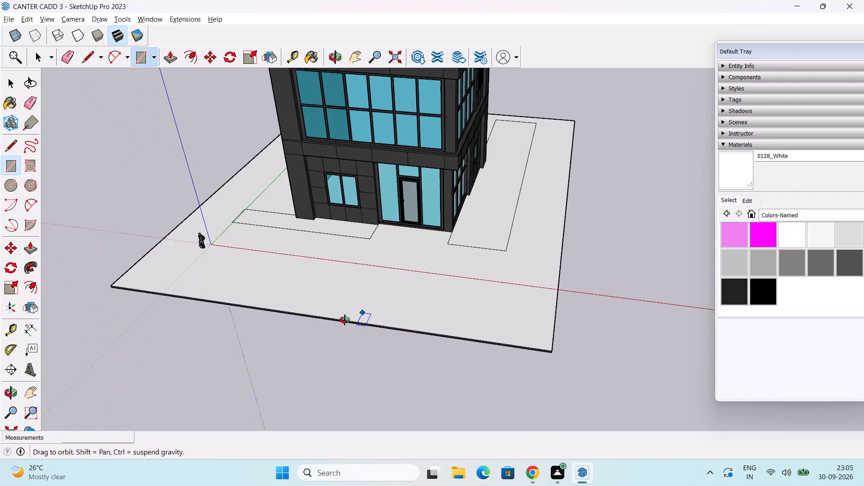
{"action": "middle_click_drag", "start_coordinate": [345, 320], "coordinate": [344, 320]}
{"action": "key", "text": "space"}
{"action": "middle_click_drag", "start_coordinate": [450, 359], "coordinate": [398, 263]}
{"action": "key", "text": "p"}
{"action": "middle_click_drag", "start_coordinate": [479, 265], "coordinate": [406, 264]}
{"action": "scroll", "coordinate": [494, 256], "scroll_direction": "up", "scroll_amount": 4}
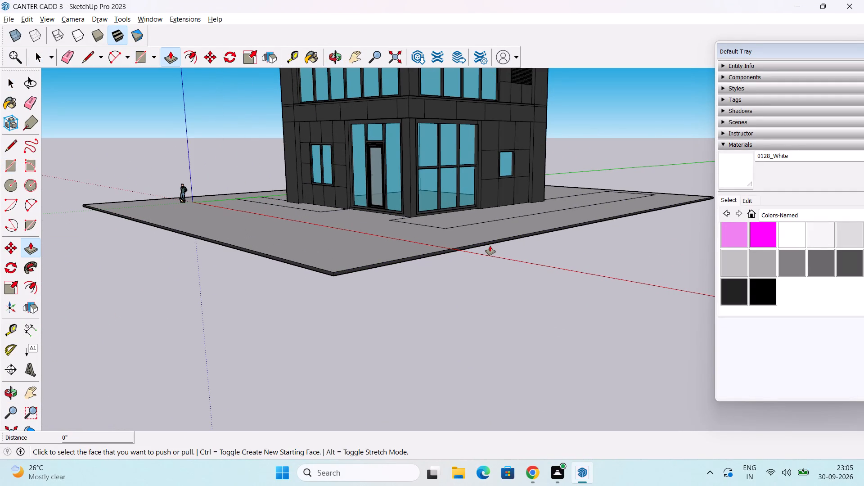
{"action": "left_click", "coordinate": [490, 246]}
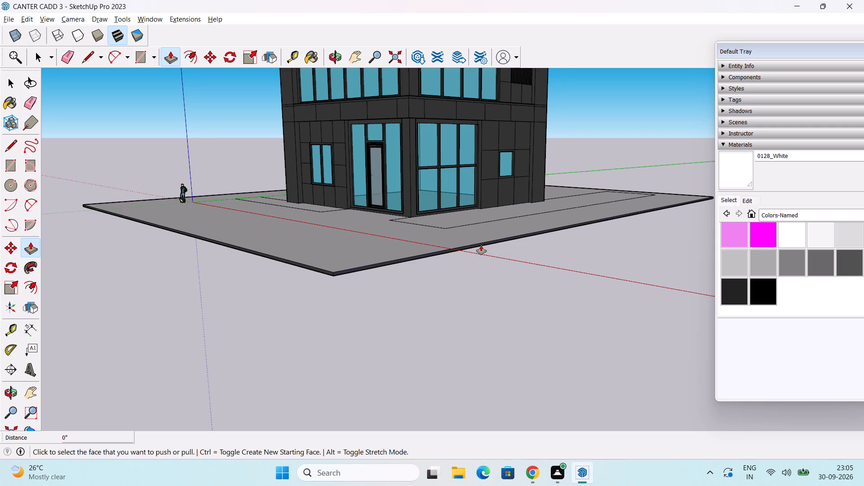
{"action": "left_click", "coordinate": [481, 245]}
{"action": "left_click", "coordinate": [624, 347]}
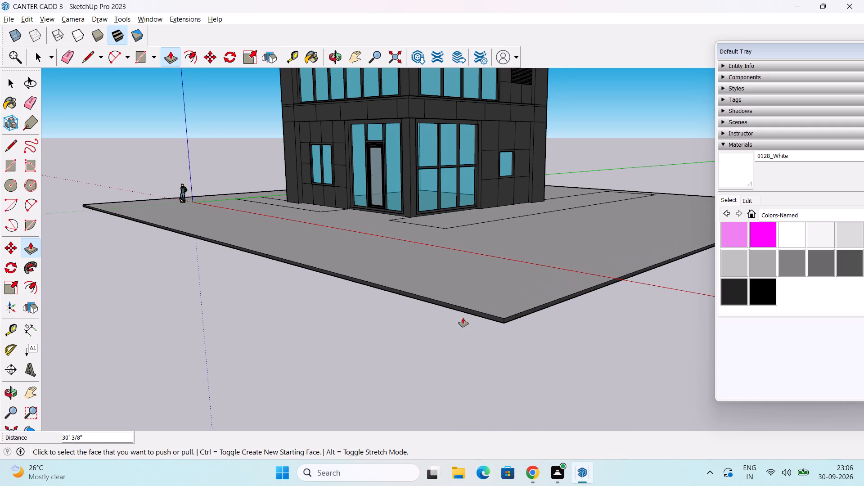
Push/Pull the slab's edge face in front of the entrance facade outward by about 16' 5".
{"action": "left_click", "coordinate": [483, 313]}
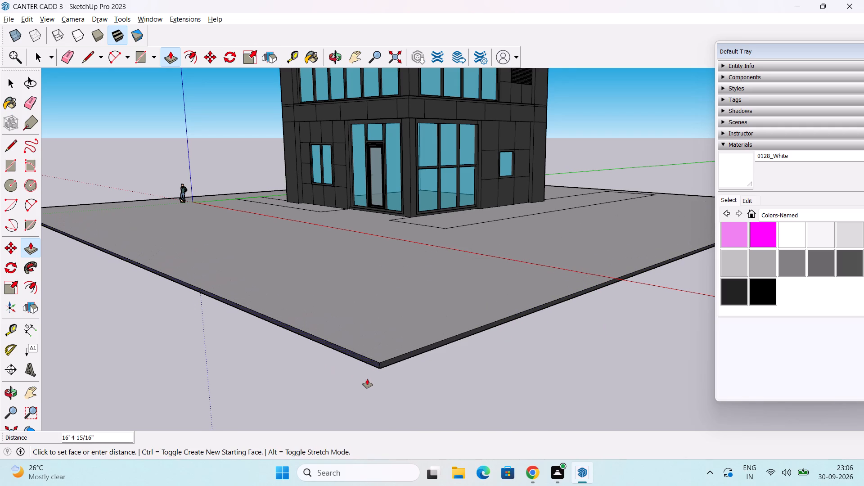
{"action": "left_click", "coordinate": [367, 379]}
{"action": "scroll", "coordinate": [450, 257], "scroll_direction": "down", "scroll_amount": 3}
{"action": "middle_click_drag", "start_coordinate": [463, 297], "coordinate": [500, 423]}
{"action": "middle_click_drag", "start_coordinate": [467, 357], "coordinate": [490, 297]}
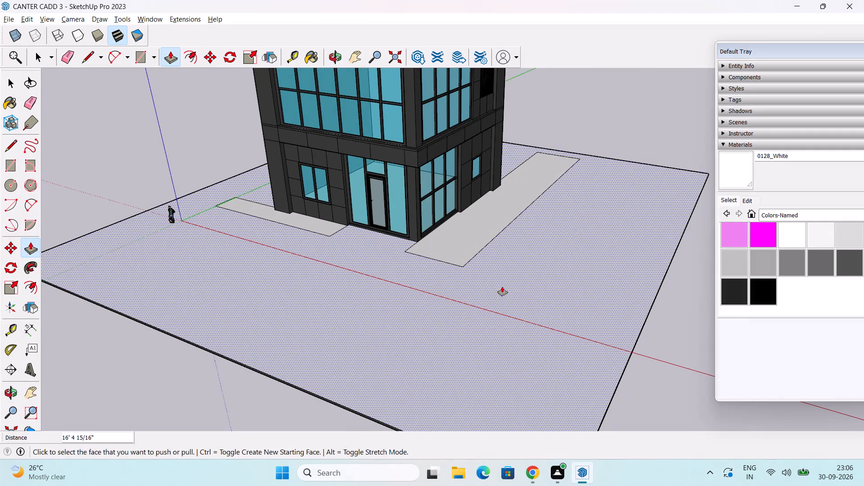
{"action": "key", "text": "space"}
Draw a rectangle of about 26' by 74' 7" at the slab's front corner, ending at the midpoint of the front edge.
{"action": "scroll", "coordinate": [426, 297], "scroll_direction": "down", "scroll_amount": 2}
{"action": "scroll", "coordinate": [432, 338], "scroll_direction": "down", "scroll_amount": 2}
{"action": "middle_click_drag", "start_coordinate": [433, 335], "coordinate": [522, 325]}
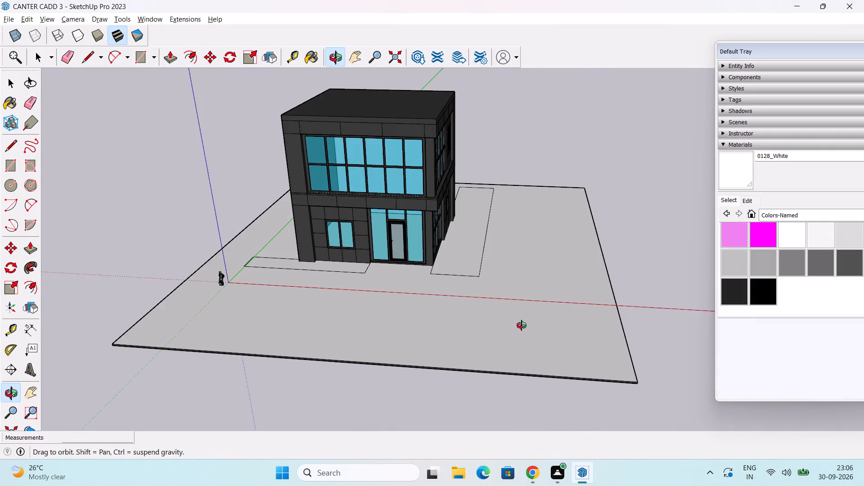
{"action": "middle_click_drag", "start_coordinate": [522, 325], "coordinate": [462, 365]}
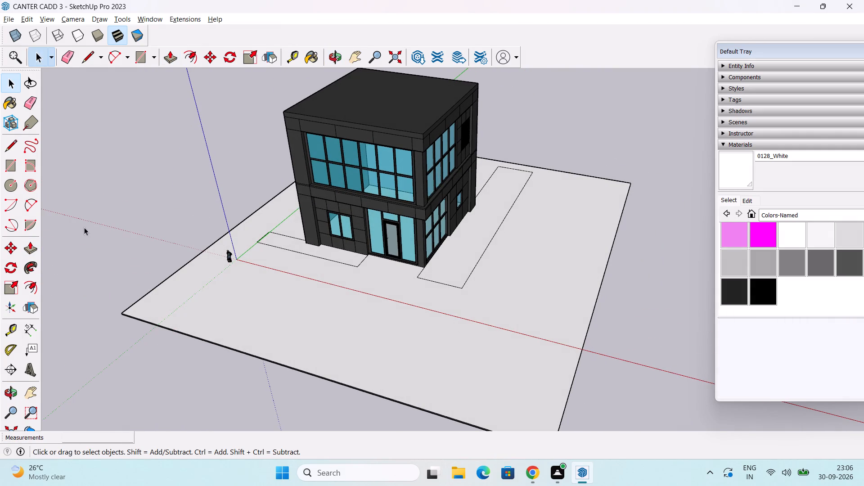
{"action": "left_click", "coordinate": [8, 166]}
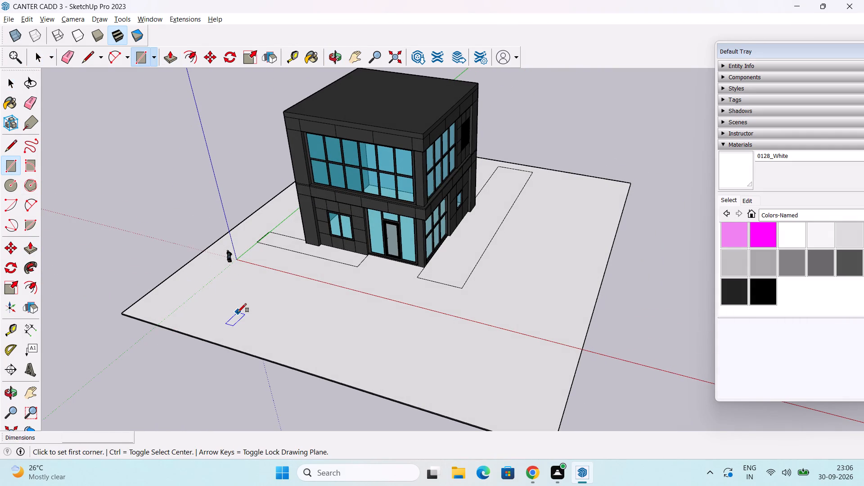
{"action": "left_click", "coordinate": [12, 166]}
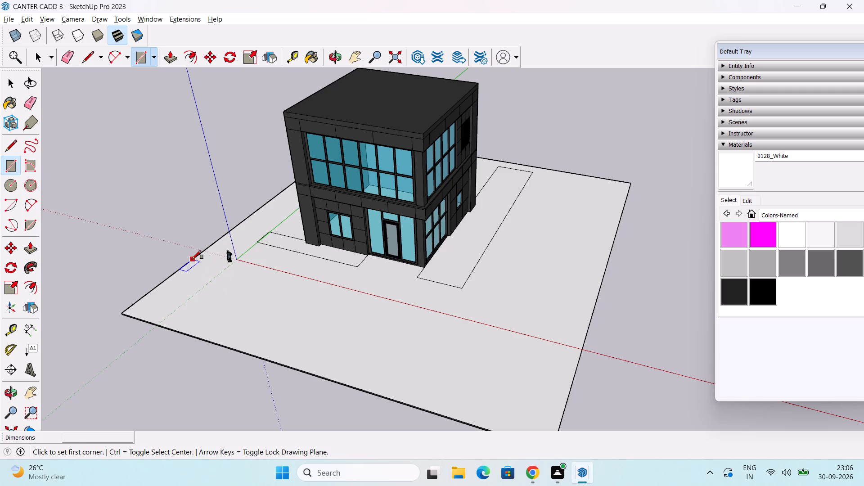
{"action": "left_click", "coordinate": [194, 262]}
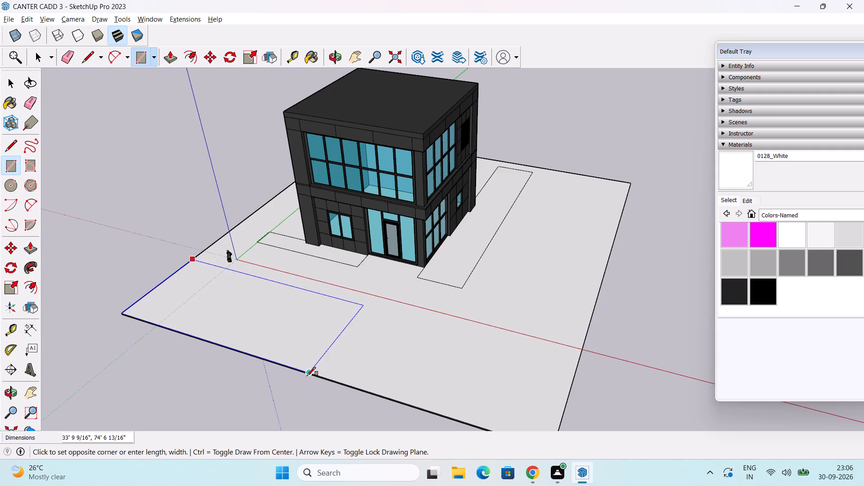
{"action": "key", "text": "Escape"}
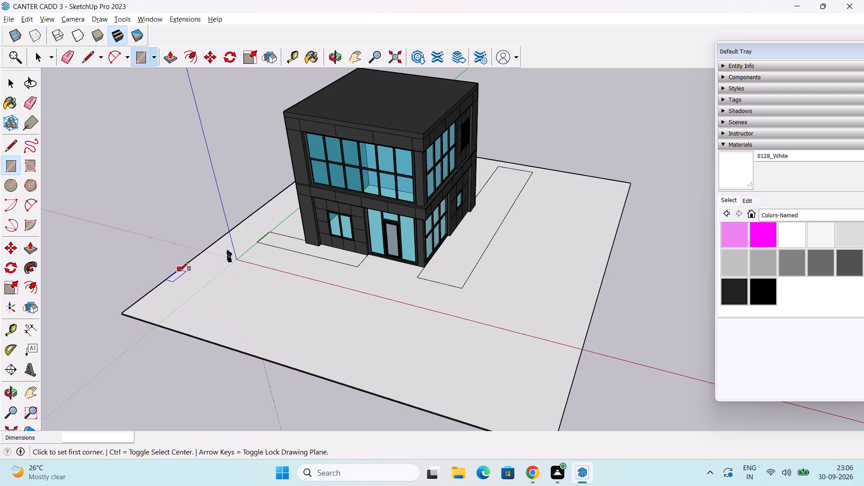
{"action": "left_click", "coordinate": [178, 272]}
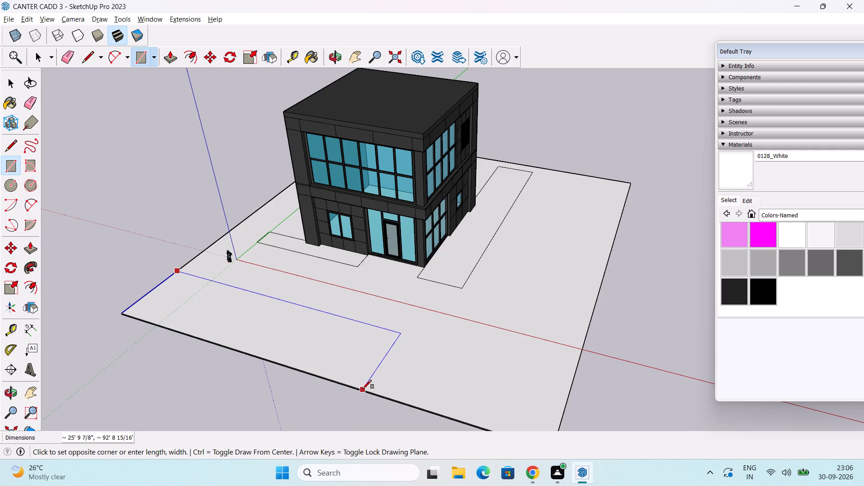
{"action": "left_click", "coordinate": [307, 372]}
Draw a rectangle of about 18' 2" by 159' 4" along the slab's outer edge on the side-wall side, from front edge to far corner.
{"action": "scroll", "coordinate": [346, 356], "scroll_direction": "down", "scroll_amount": 3}
{"action": "scroll", "coordinate": [529, 399], "scroll_direction": "down", "scroll_amount": 1}
{"action": "middle_click_drag", "start_coordinate": [530, 400], "coordinate": [402, 356], "text": "shift"}
{"action": "middle_click_drag", "start_coordinate": [405, 356], "coordinate": [354, 369]}
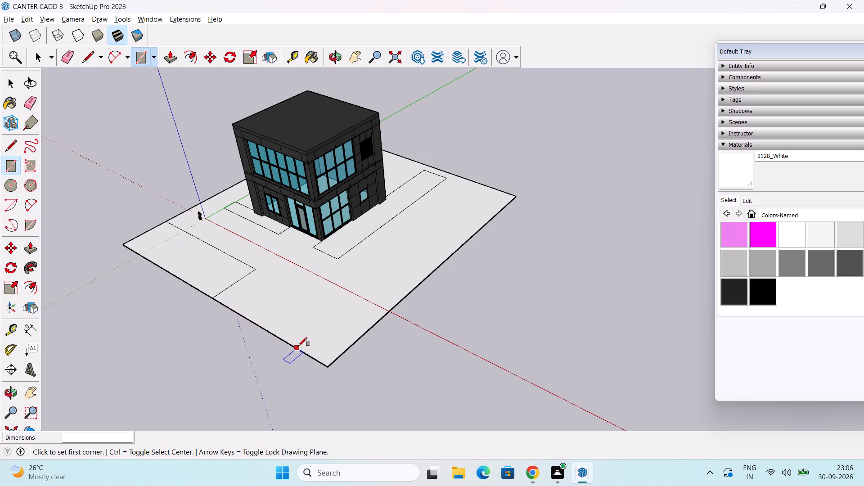
{"action": "left_click", "coordinate": [298, 346]}
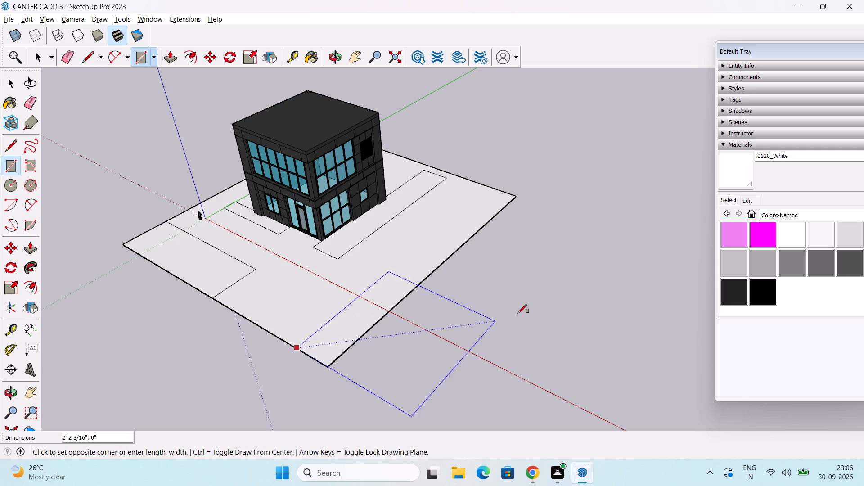
{"action": "left_click", "coordinate": [515, 197]}
{"action": "key", "text": "space"}
Switch the material library to the Landscaping, Fencing and Vegetation collection.
{"action": "scroll", "coordinate": [517, 220], "scroll_direction": "down", "scroll_amount": 1}
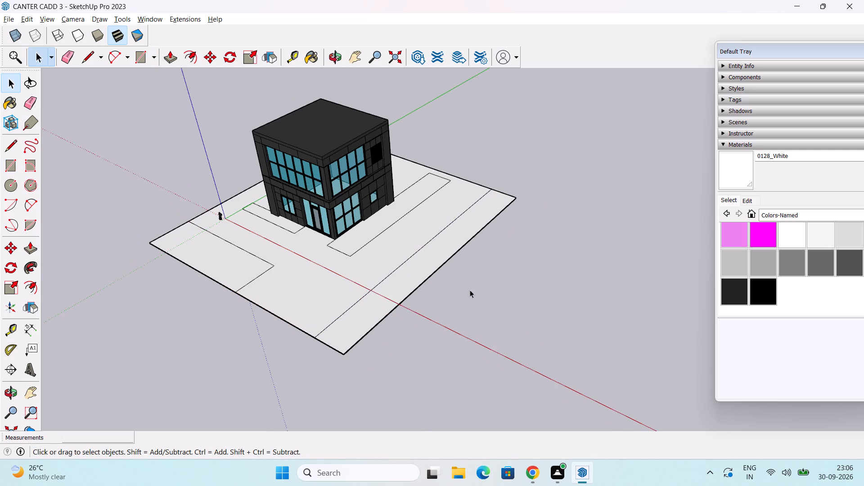
{"action": "scroll", "coordinate": [448, 303], "scroll_direction": "down", "scroll_amount": 1}
{"action": "middle_click_drag", "start_coordinate": [448, 301], "coordinate": [544, 246]}
{"action": "scroll", "coordinate": [358, 299], "scroll_direction": "up", "scroll_amount": 3}
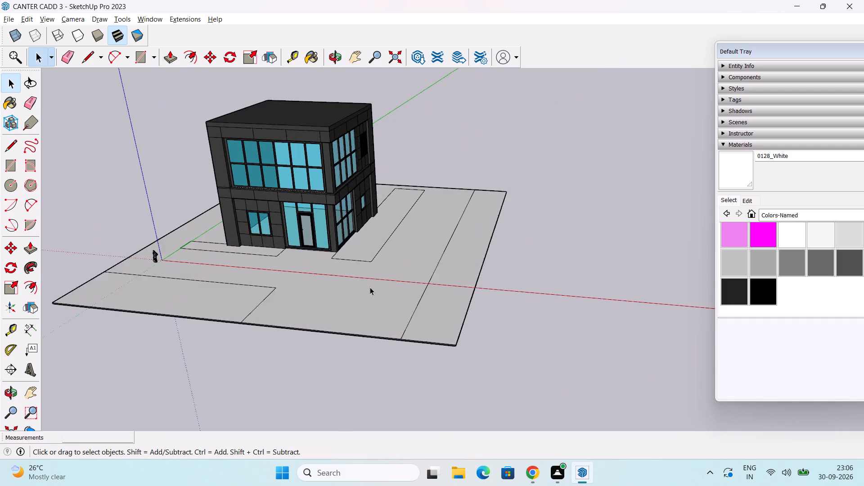
{"action": "scroll", "coordinate": [370, 287], "scroll_direction": "up", "scroll_amount": 1}
{"action": "middle_click_drag", "start_coordinate": [375, 276], "coordinate": [360, 309]}
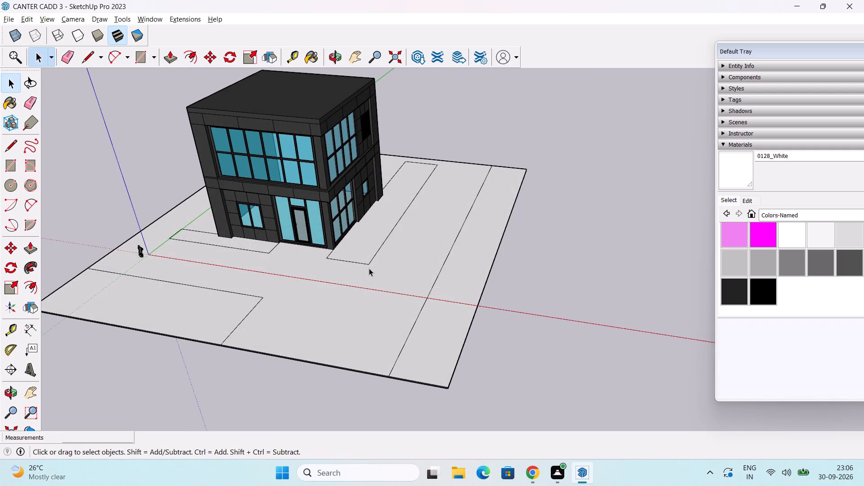
{"action": "middle_click_drag", "start_coordinate": [369, 268], "coordinate": [333, 283]}
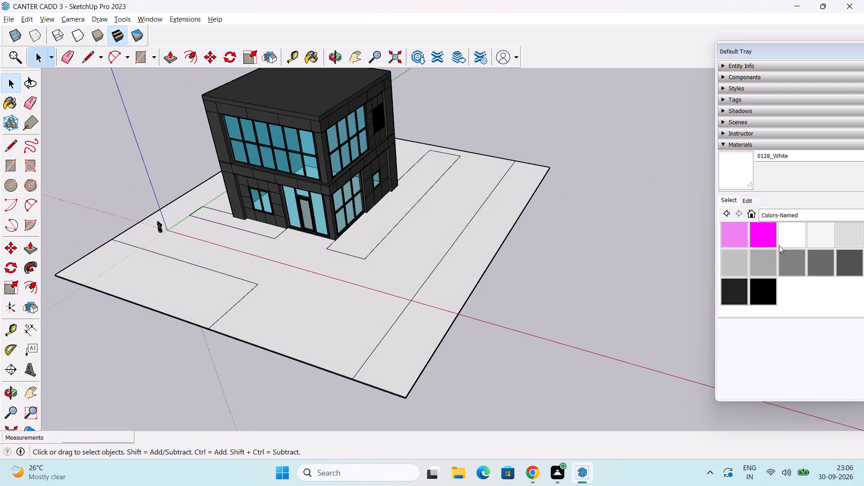
{"action": "left_click", "coordinate": [732, 199]}
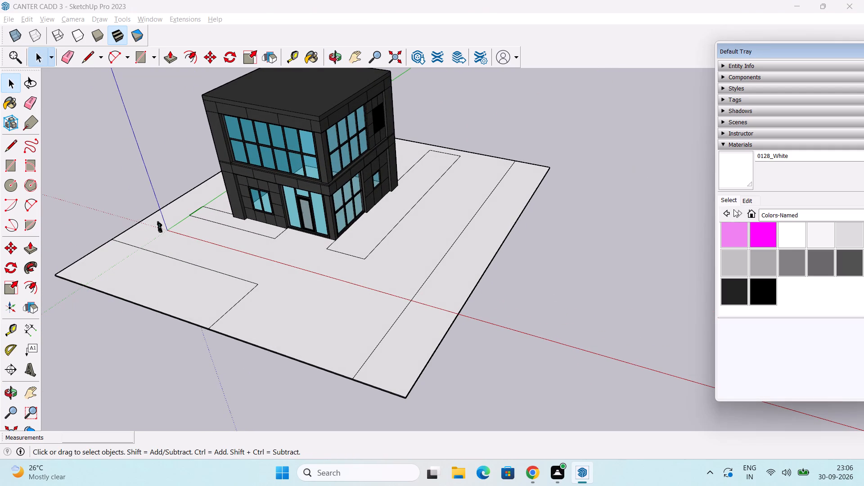
{"action": "left_click", "coordinate": [746, 201]}
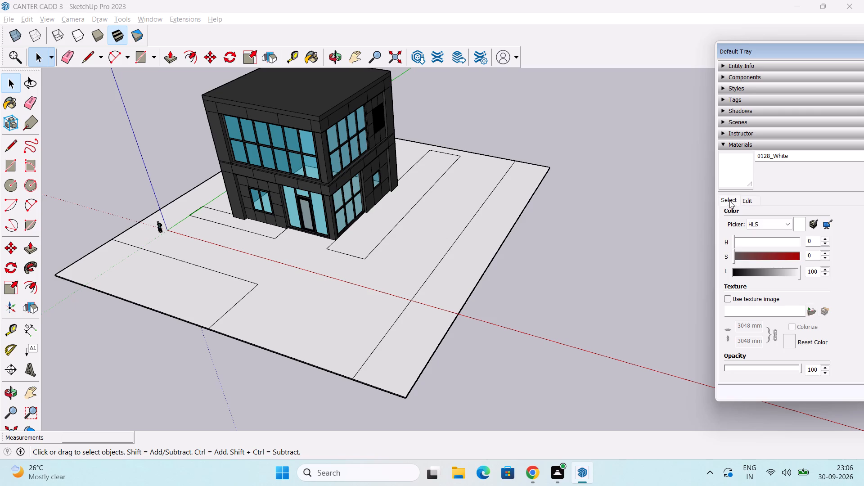
{"action": "left_click", "coordinate": [729, 201]}
{"action": "left_click", "coordinate": [814, 216]}
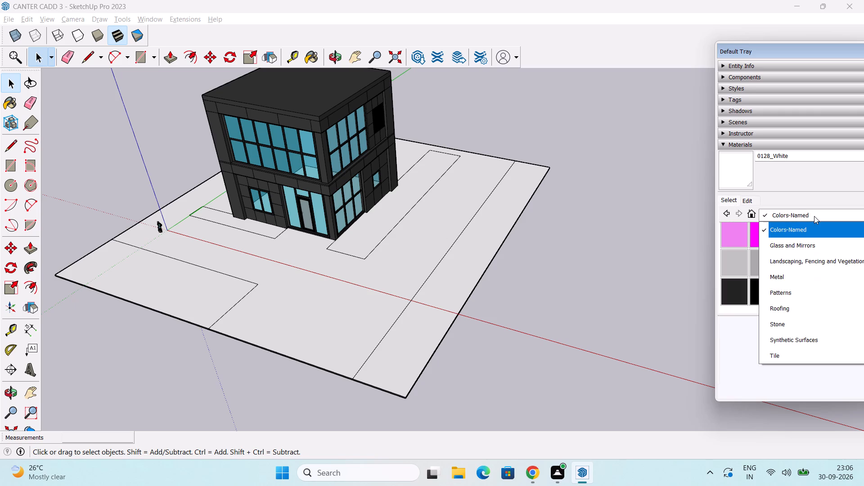
{"action": "scroll", "coordinate": [805, 297], "scroll_direction": "down", "scroll_amount": 2}
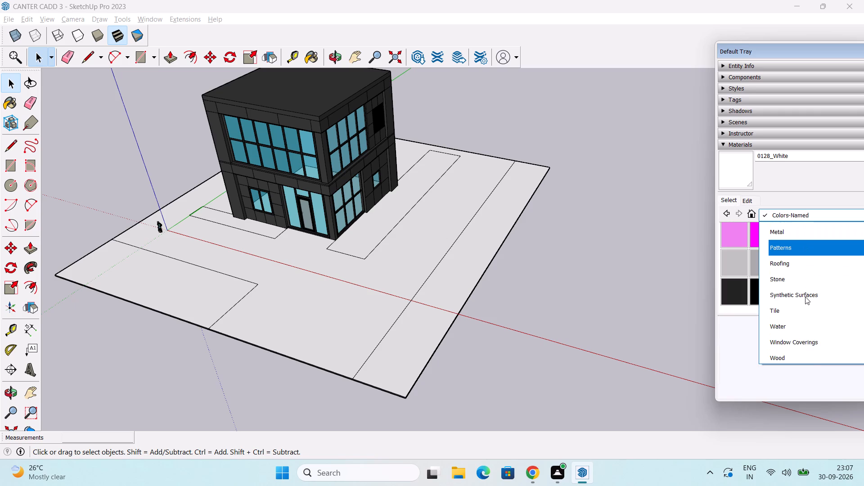
{"action": "scroll", "coordinate": [805, 297], "scroll_direction": "down", "scroll_amount": 5}
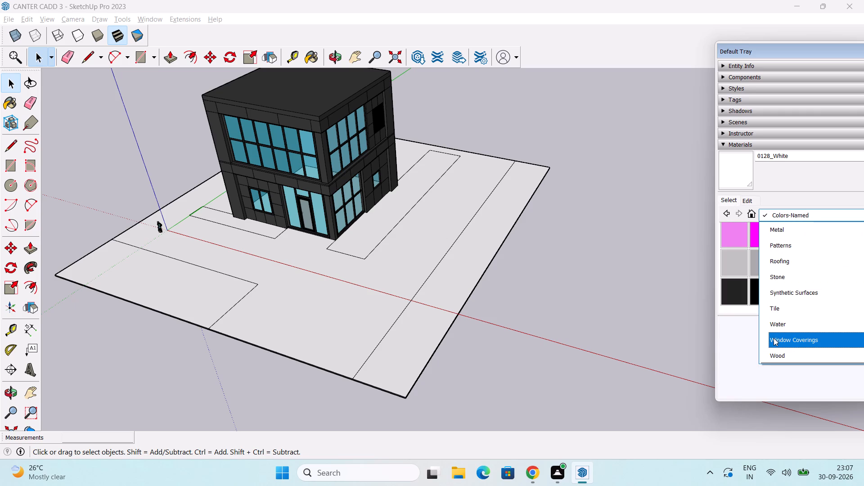
{"action": "middle_click_drag", "start_coordinate": [774, 338], "coordinate": [779, 312]}
{"action": "scroll", "coordinate": [782, 306], "scroll_direction": "down", "scroll_amount": 1}
{"action": "scroll", "coordinate": [797, 299], "scroll_direction": "up", "scroll_amount": 2}
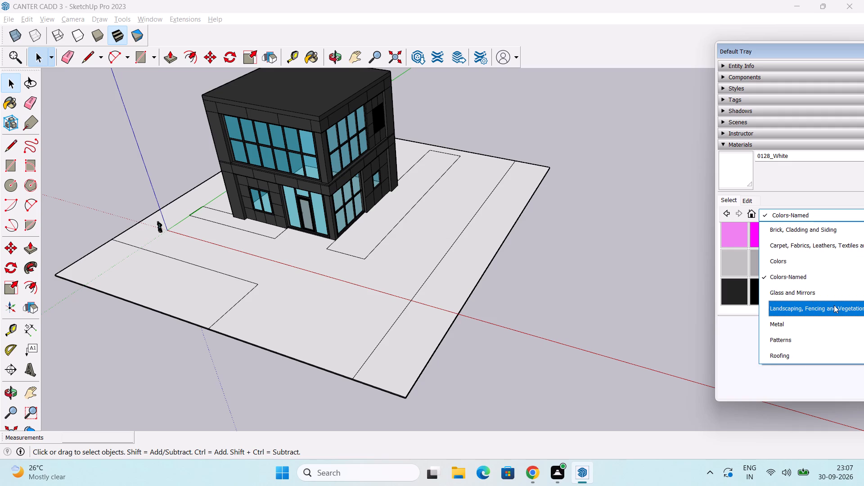
{"action": "left_click", "coordinate": [834, 305]}
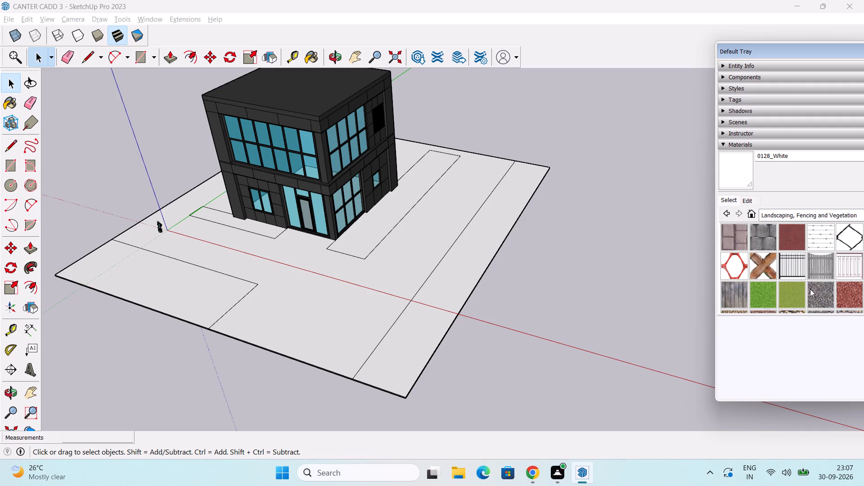
Paint the rectangular strip beside the building's side wall with the Grass Dark Green material.
{"action": "scroll", "coordinate": [810, 289], "scroll_direction": "down", "scroll_amount": 4}
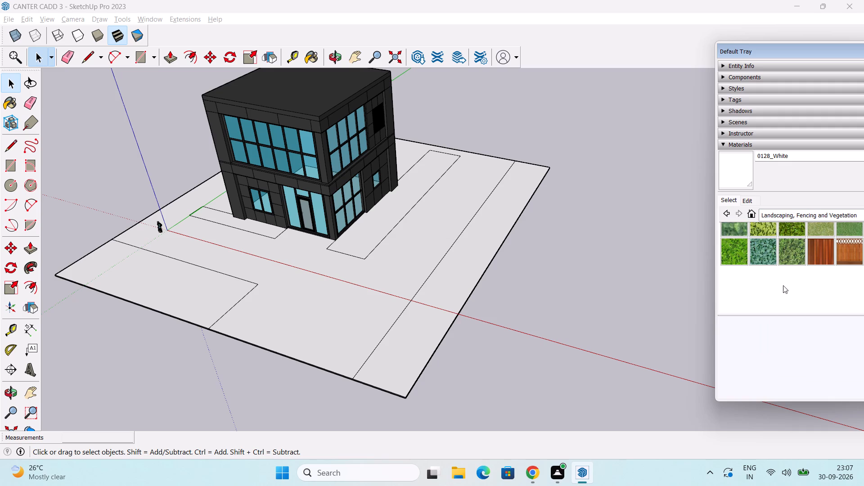
{"action": "scroll", "coordinate": [763, 273], "scroll_direction": "up", "scroll_amount": 1}
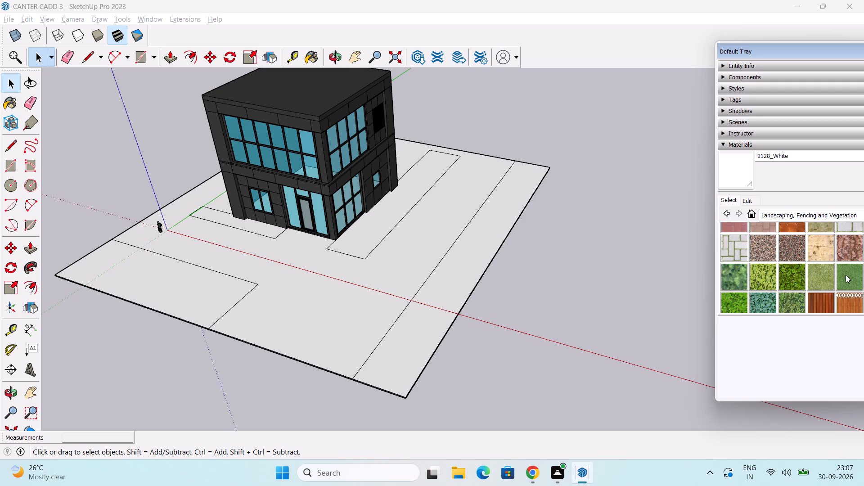
{"action": "scroll", "coordinate": [809, 292], "scroll_direction": "up", "scroll_amount": 2}
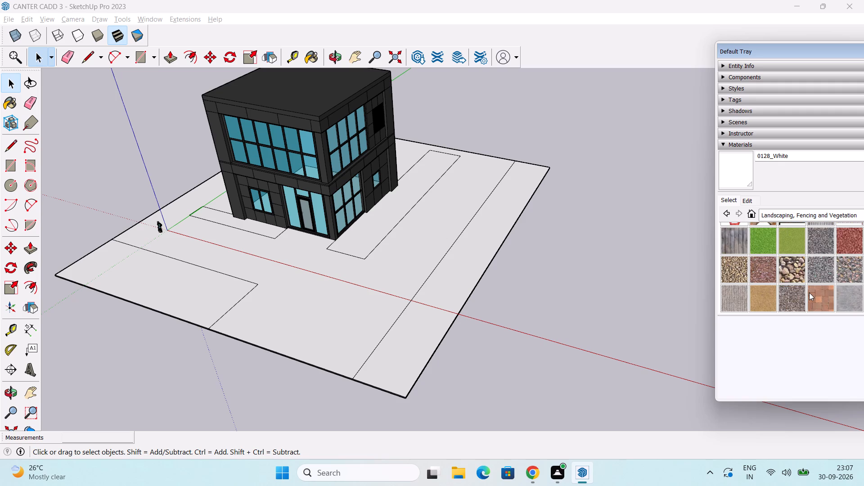
{"action": "scroll", "coordinate": [809, 290], "scroll_direction": "up", "scroll_amount": 1}
{"action": "left_click", "coordinate": [771, 290]}
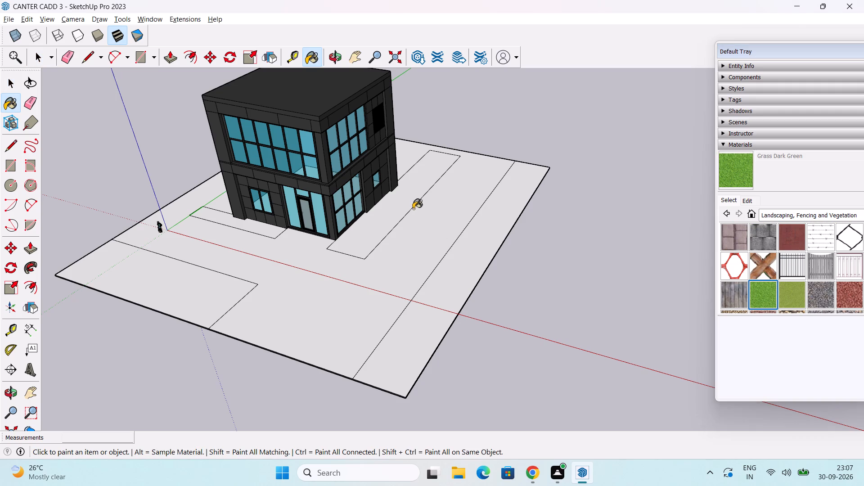
{"action": "left_click", "coordinate": [398, 205]}
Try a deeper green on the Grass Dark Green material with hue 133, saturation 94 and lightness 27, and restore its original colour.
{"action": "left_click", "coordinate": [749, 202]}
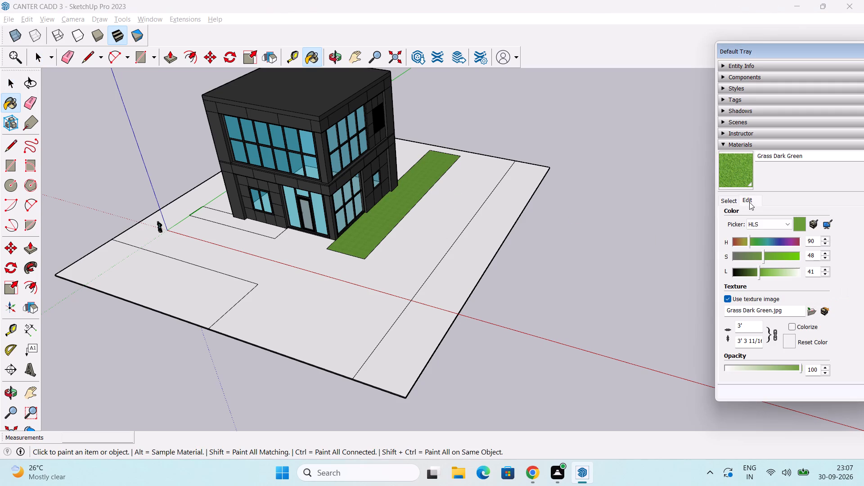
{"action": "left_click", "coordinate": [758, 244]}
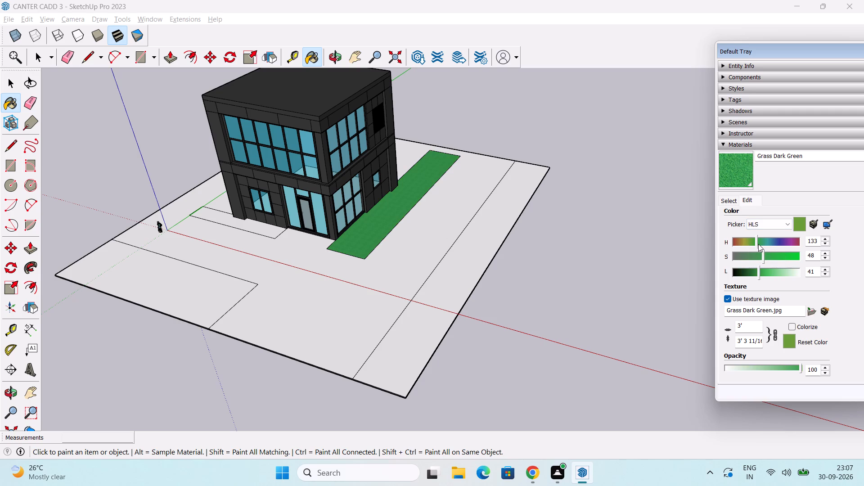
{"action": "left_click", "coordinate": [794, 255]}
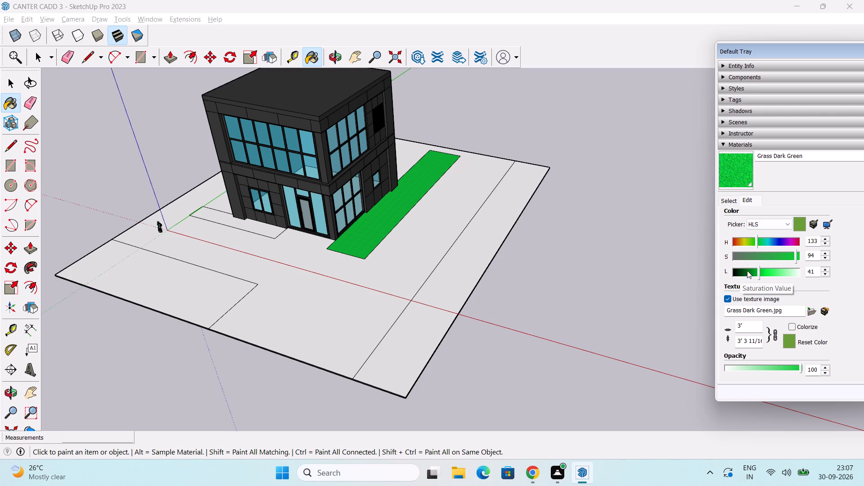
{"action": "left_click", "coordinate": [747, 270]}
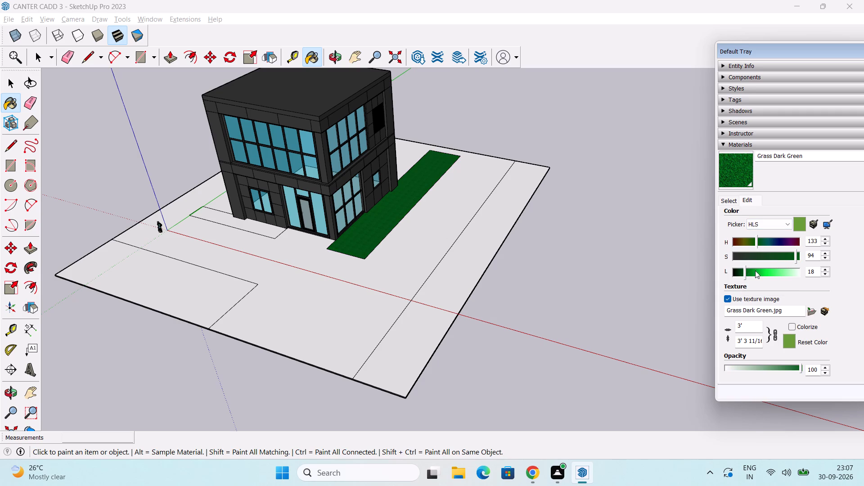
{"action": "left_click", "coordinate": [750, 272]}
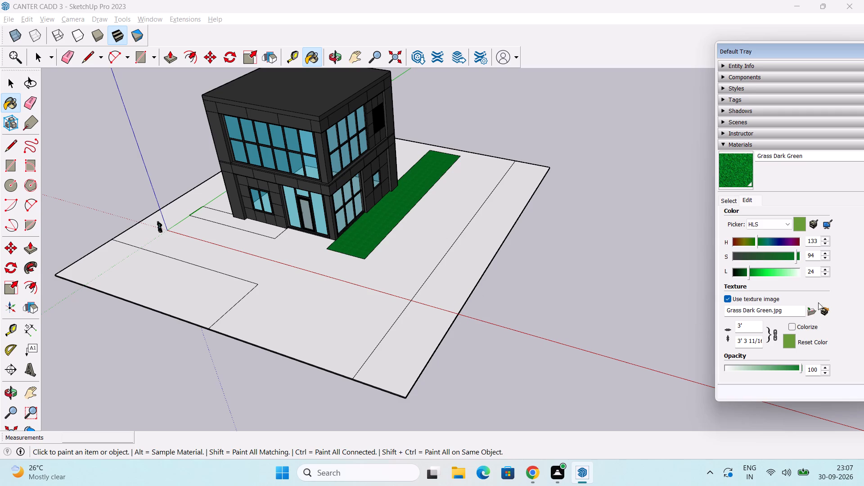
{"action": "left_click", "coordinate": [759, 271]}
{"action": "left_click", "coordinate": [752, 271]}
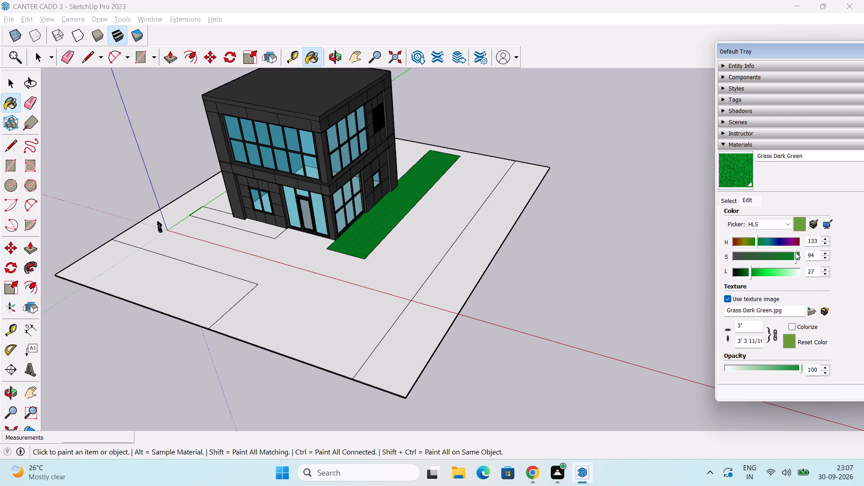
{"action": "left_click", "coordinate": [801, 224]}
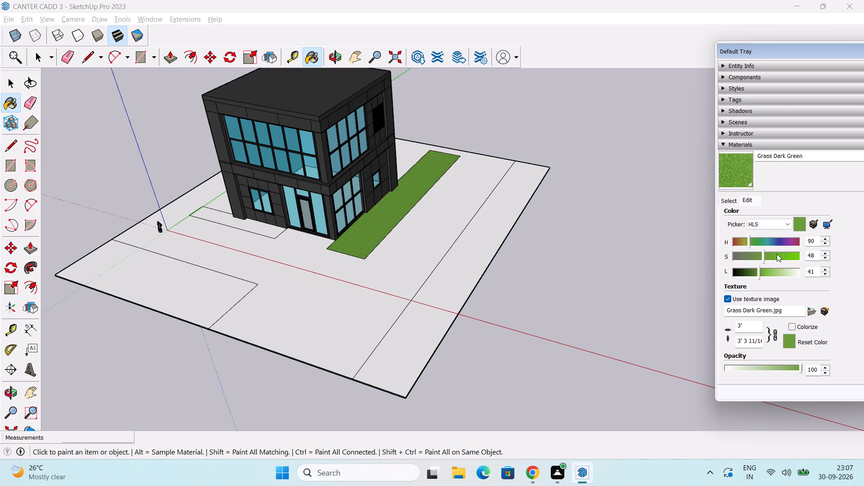
Mute the Grass Dark Green material's colour by setting its saturation to 20.
{"action": "left_click", "coordinate": [792, 252]}
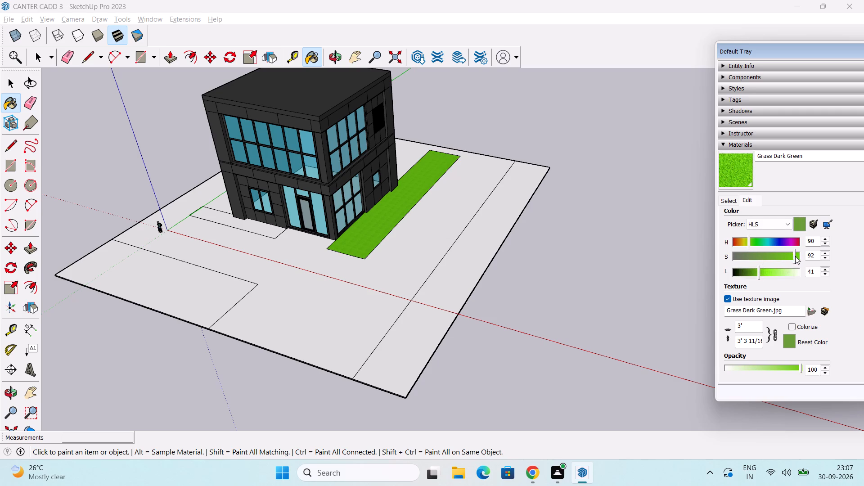
{"action": "left_click", "coordinate": [799, 256]}
{"action": "left_click", "coordinate": [748, 256]}
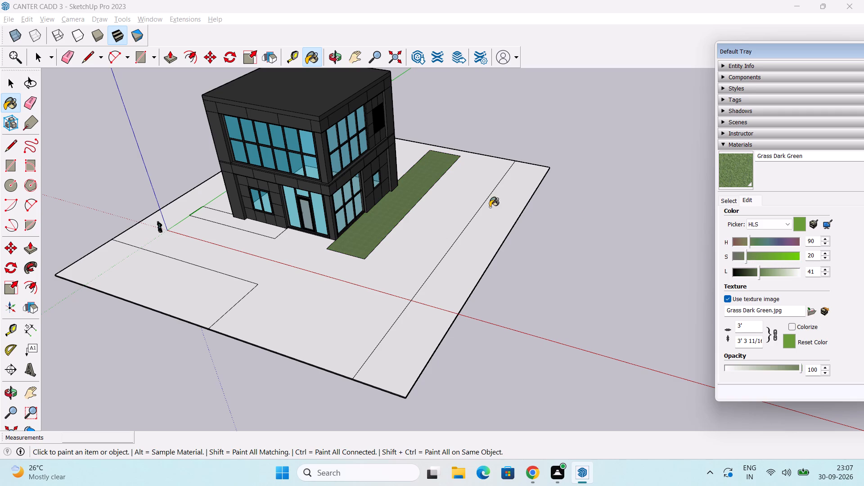
Set the Grass Dark Green material's texture width to 10'.
{"action": "scroll", "coordinate": [385, 216], "scroll_direction": "up", "scroll_amount": 8}
{"action": "scroll", "coordinate": [827, 285], "scroll_direction": "down", "scroll_amount": 3}
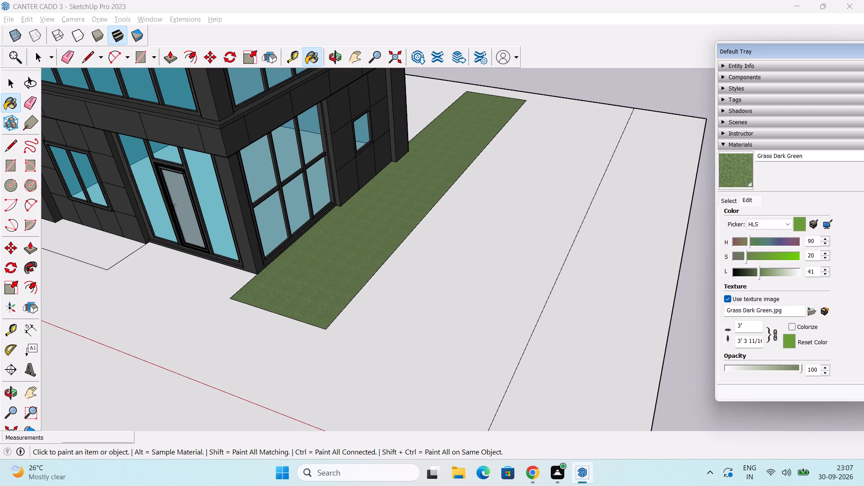
{"action": "left_click", "coordinate": [753, 327]}
{"action": "left_click", "coordinate": [753, 327]}
{"action": "type", "text": "10"}
{"action": "key", "text": "apostrophe"}
Paint the outer side strip, the front-corner rectangle and the rectangle in front of the entrance facade's window wall with Grass Dark Green.
{"action": "scroll", "coordinate": [292, 282], "scroll_direction": "up", "scroll_amount": 3}
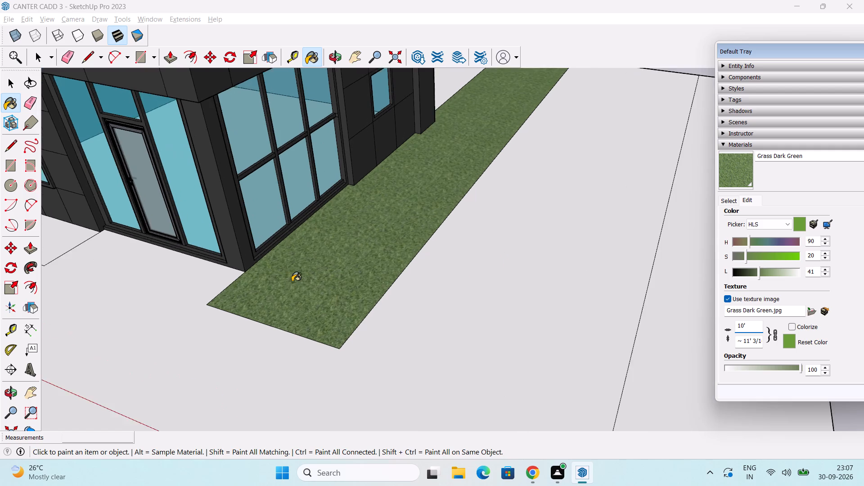
{"action": "scroll", "coordinate": [292, 282], "scroll_direction": "up", "scroll_amount": 7}
{"action": "middle_click_drag", "start_coordinate": [313, 328], "coordinate": [333, 229]}
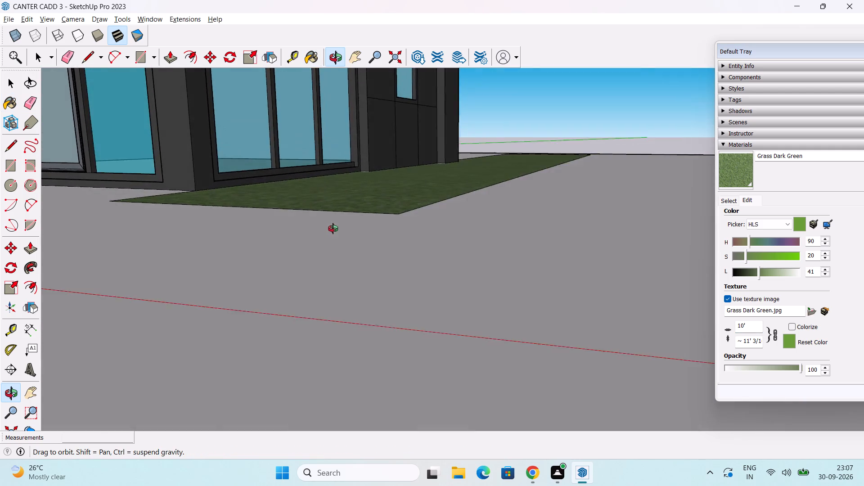
{"action": "middle_click_drag", "start_coordinate": [333, 229], "coordinate": [334, 324]}
{"action": "scroll", "coordinate": [350, 316], "scroll_direction": "down", "scroll_amount": 17}
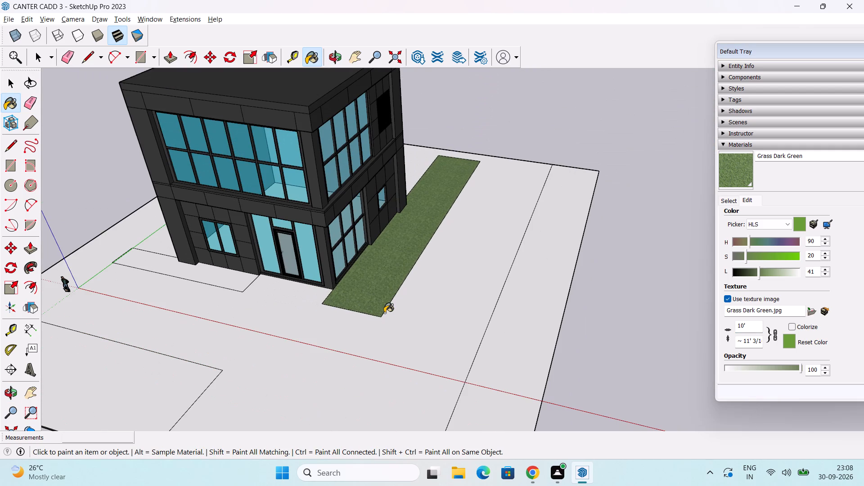
{"action": "left_click", "coordinate": [541, 314]}
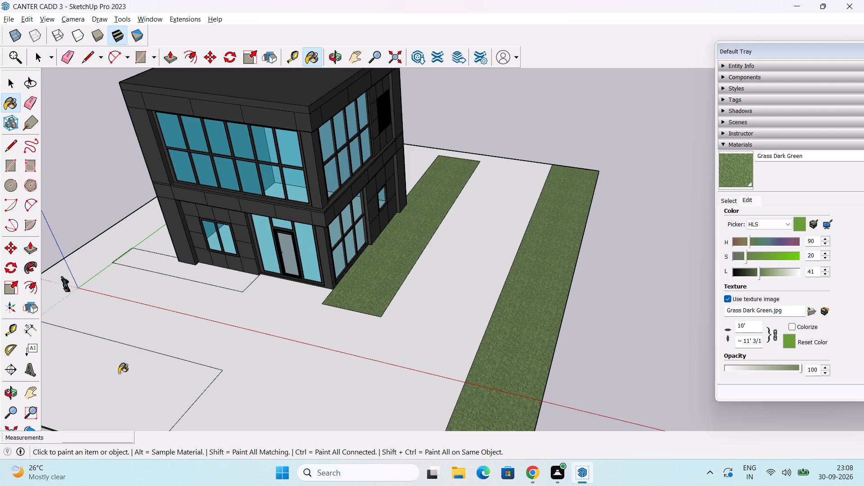
{"action": "left_click", "coordinate": [77, 369]}
{"action": "left_click", "coordinate": [148, 262]}
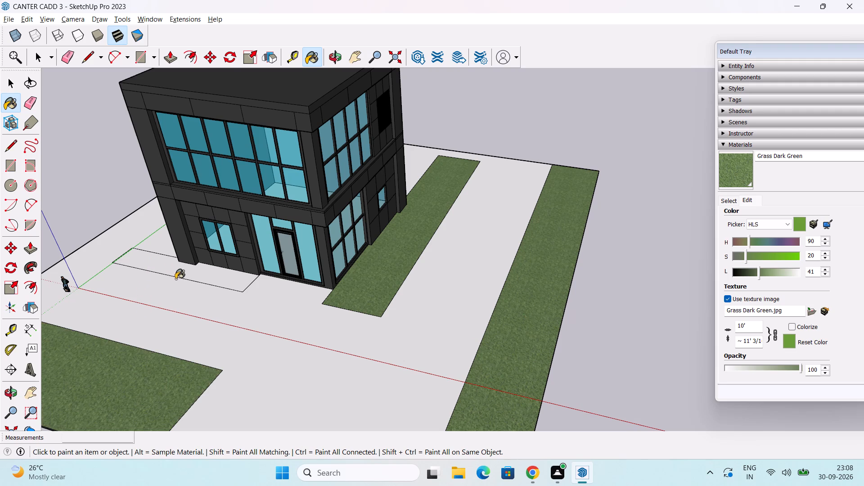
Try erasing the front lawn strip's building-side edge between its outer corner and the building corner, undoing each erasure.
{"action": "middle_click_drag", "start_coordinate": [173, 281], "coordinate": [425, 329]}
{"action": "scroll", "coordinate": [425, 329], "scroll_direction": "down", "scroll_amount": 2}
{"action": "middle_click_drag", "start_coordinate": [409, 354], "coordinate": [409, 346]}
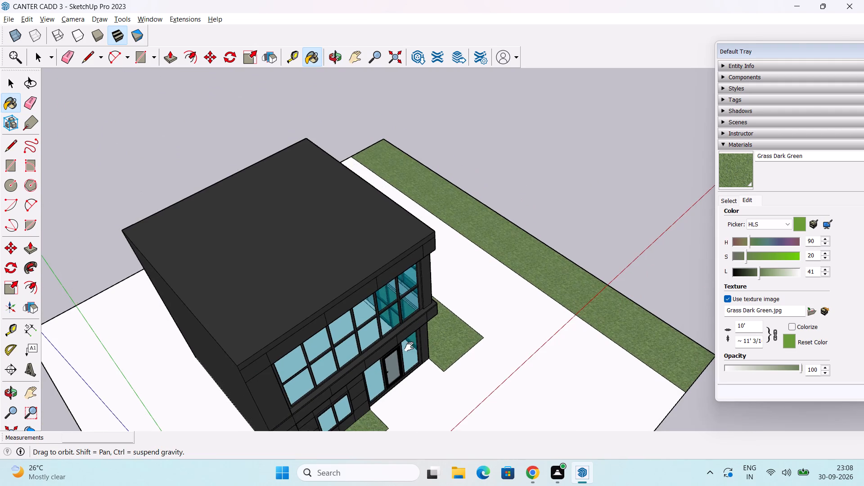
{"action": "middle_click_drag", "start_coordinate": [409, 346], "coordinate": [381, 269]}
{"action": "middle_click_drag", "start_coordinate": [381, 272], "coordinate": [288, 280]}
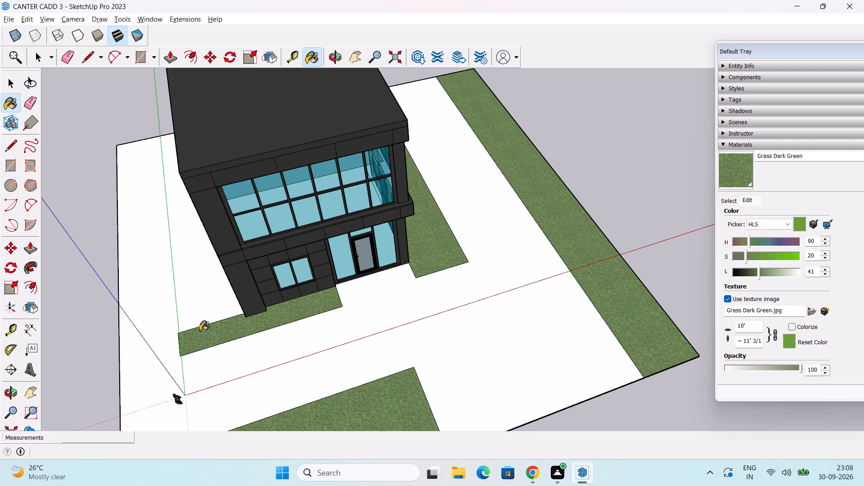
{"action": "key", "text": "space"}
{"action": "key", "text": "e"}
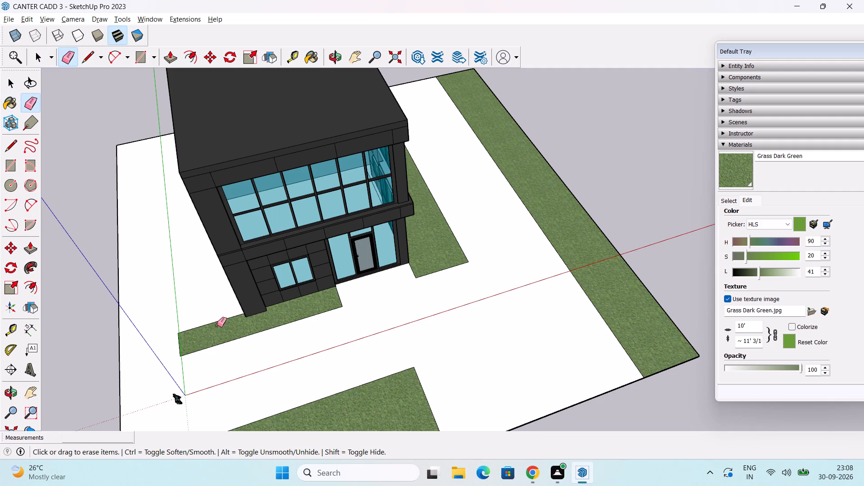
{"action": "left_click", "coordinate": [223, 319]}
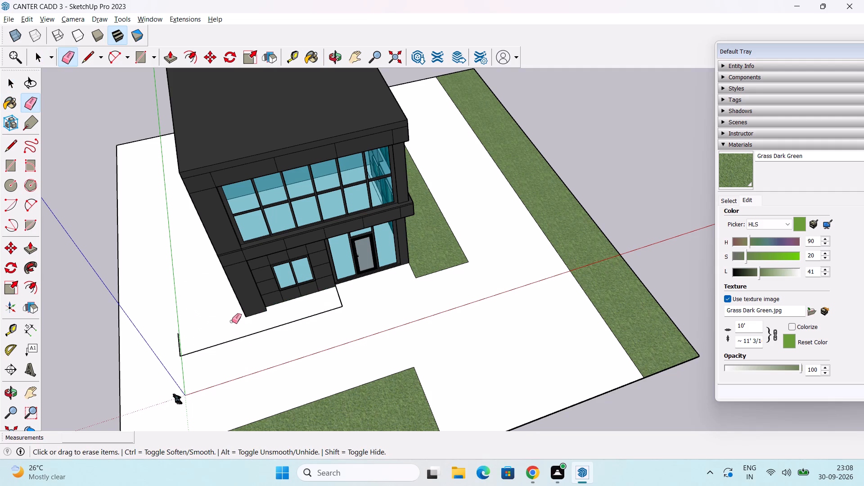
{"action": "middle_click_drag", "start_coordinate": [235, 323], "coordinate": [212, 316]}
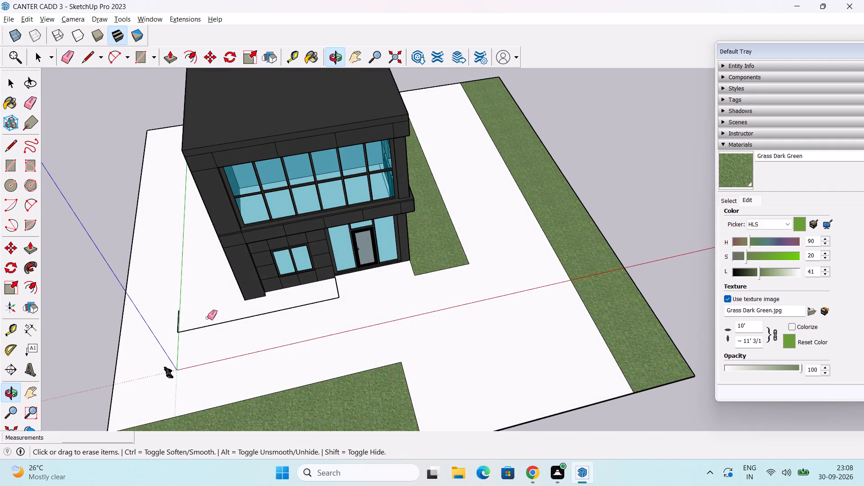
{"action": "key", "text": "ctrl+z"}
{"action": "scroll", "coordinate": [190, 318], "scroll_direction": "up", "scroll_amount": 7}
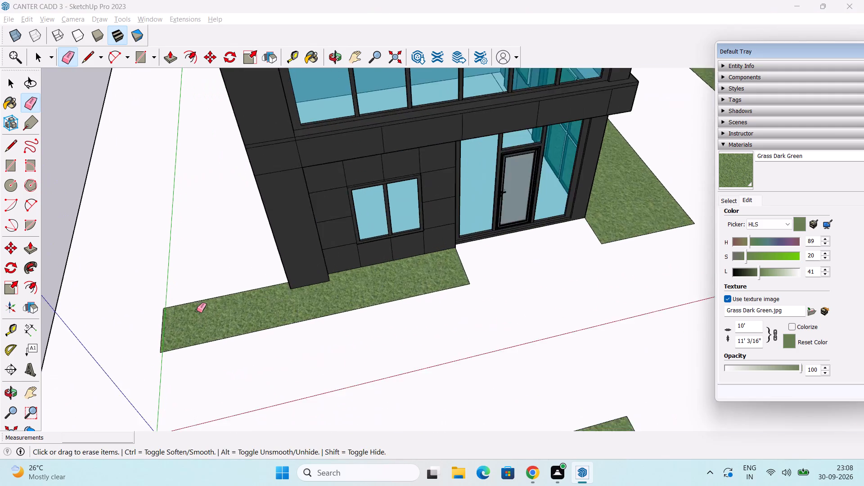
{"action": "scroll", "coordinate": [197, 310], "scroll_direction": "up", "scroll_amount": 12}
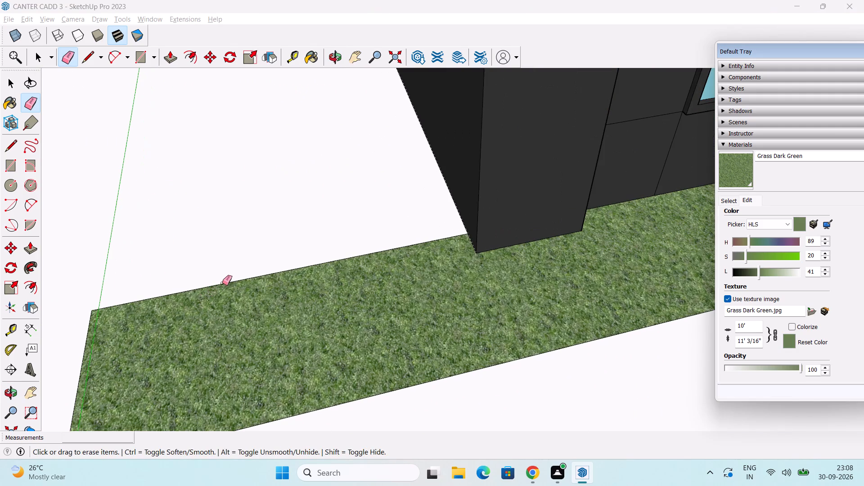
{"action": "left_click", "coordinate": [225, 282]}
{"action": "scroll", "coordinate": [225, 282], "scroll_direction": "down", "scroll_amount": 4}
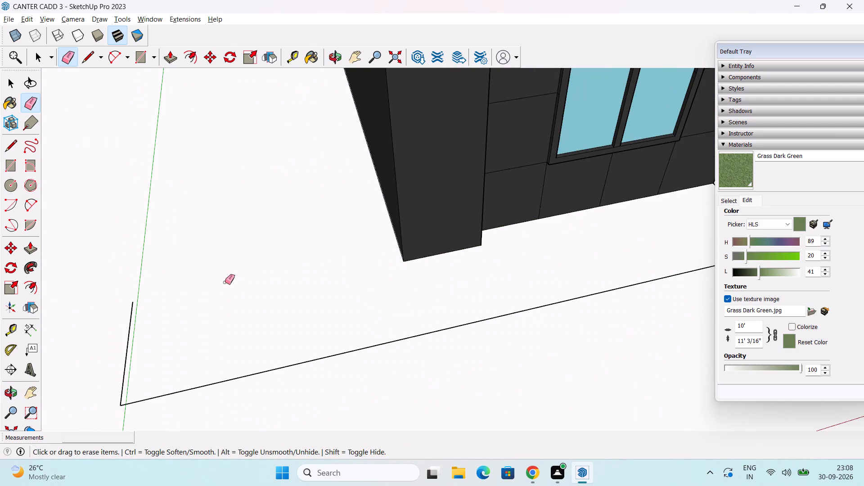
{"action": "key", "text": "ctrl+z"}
Erase the front lawn strip's building-side edge between its outer corner and the building corner.
{"action": "scroll", "coordinate": [225, 282], "scroll_direction": "down", "scroll_amount": 6, "text": "ctrl"}
{"action": "middle_click_drag", "start_coordinate": [233, 295], "coordinate": [249, 333]}
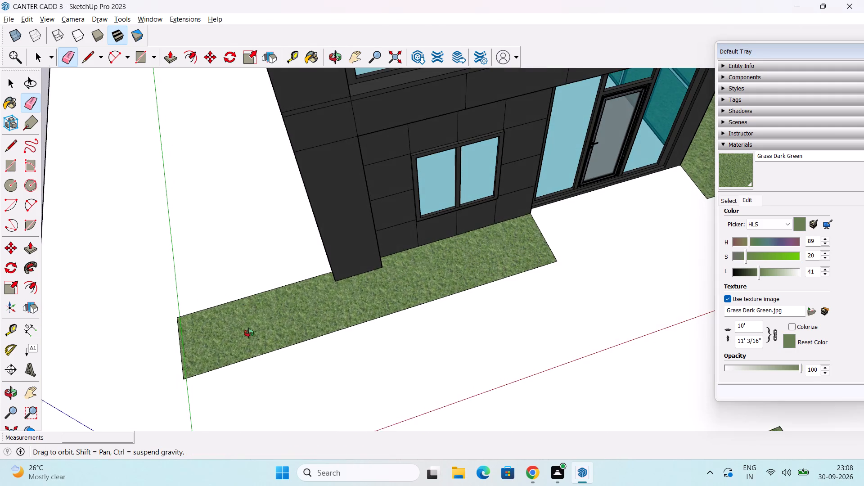
{"action": "middle_click_drag", "start_coordinate": [249, 333], "coordinate": [249, 334]}
{"action": "left_click", "coordinate": [266, 292]}
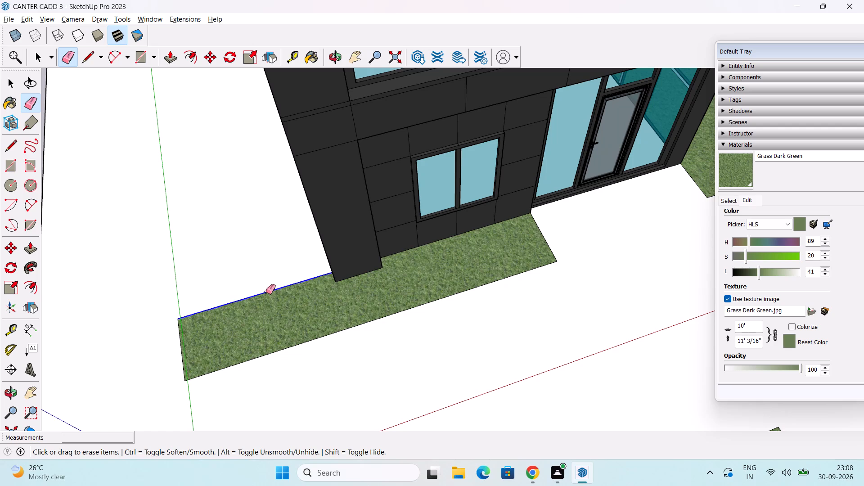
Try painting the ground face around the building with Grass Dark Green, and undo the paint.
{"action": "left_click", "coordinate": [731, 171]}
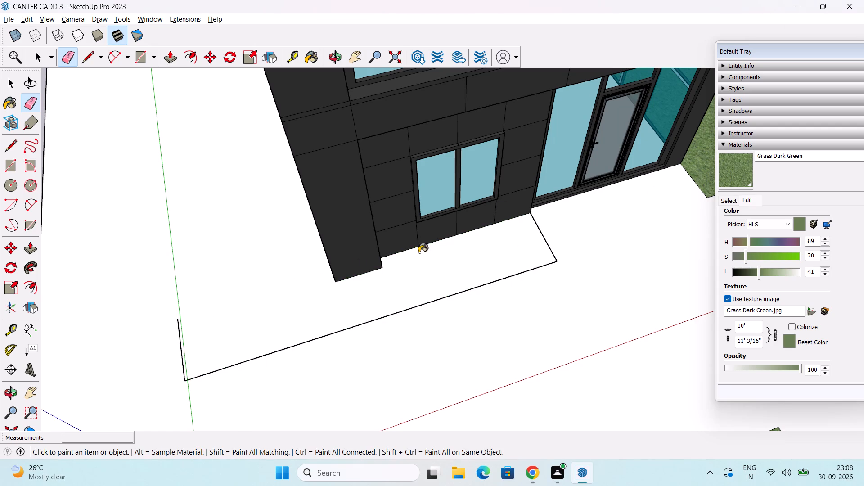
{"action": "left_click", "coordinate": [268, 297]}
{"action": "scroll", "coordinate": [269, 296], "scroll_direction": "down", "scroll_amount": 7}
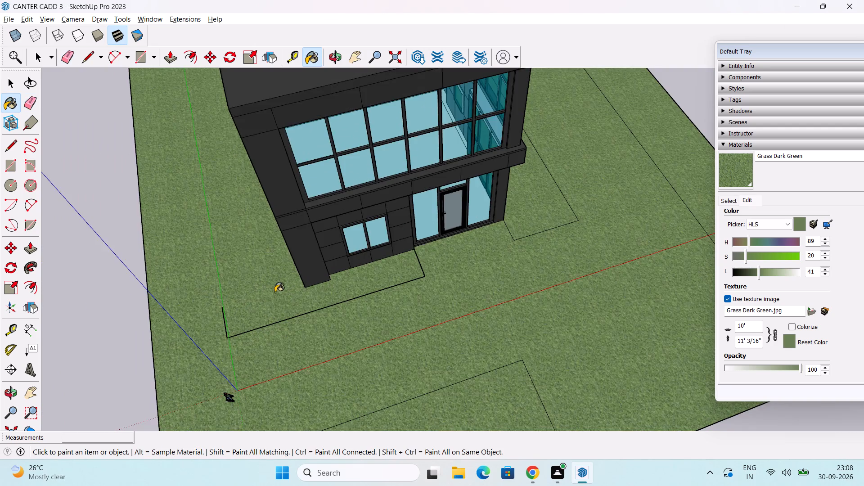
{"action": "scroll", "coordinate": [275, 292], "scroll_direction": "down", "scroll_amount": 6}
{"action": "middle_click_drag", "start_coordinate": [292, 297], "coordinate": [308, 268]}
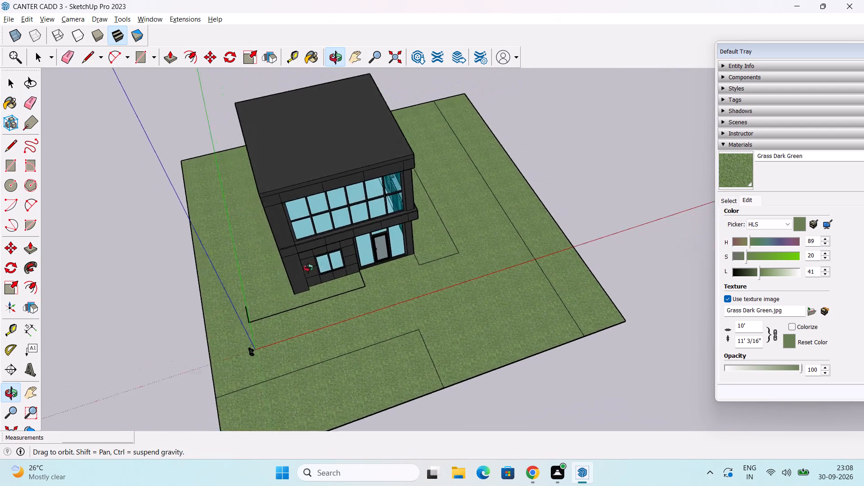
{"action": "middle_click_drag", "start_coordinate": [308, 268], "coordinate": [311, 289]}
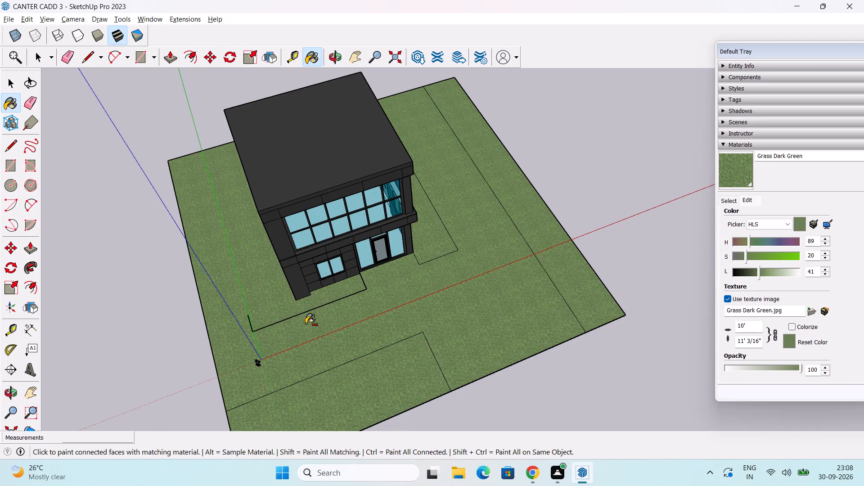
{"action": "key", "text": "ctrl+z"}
Draw a line about 98' 4" long from the front lawn outline's open end, parallel to the green axis, to the slab's rear edge.
{"action": "middle_click_drag", "start_coordinate": [253, 327], "coordinate": [292, 322]}
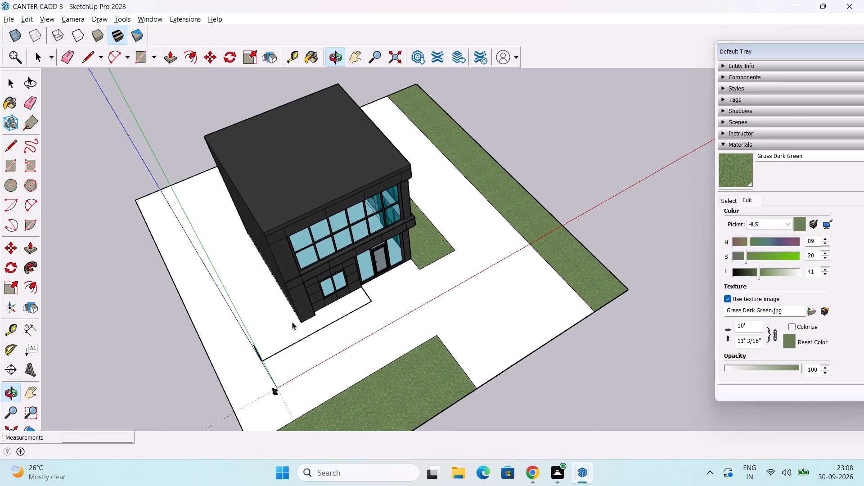
{"action": "key", "text": "space"}
{"action": "key", "text": "l"}
{"action": "middle_click_drag", "start_coordinate": [256, 337], "coordinate": [304, 276]}
{"action": "left_click", "coordinate": [256, 368]}
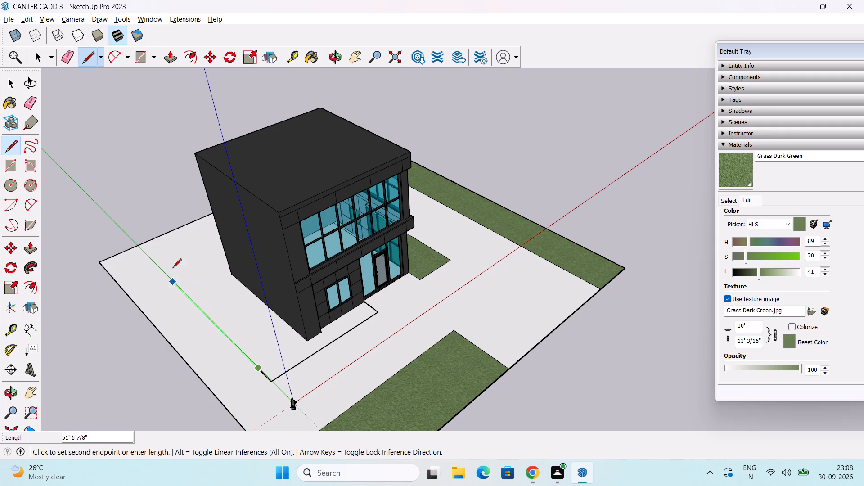
{"action": "scroll", "coordinate": [135, 244], "scroll_direction": "up", "scroll_amount": 3}
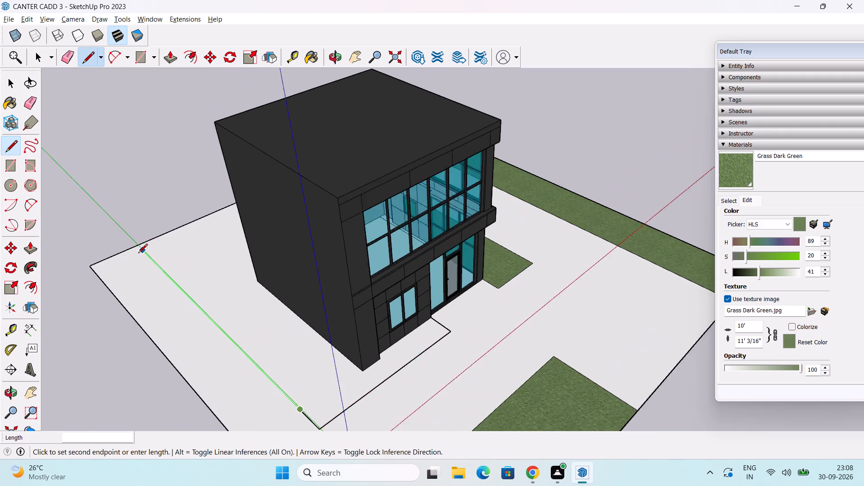
{"action": "scroll", "coordinate": [138, 254], "scroll_direction": "up", "scroll_amount": 7}
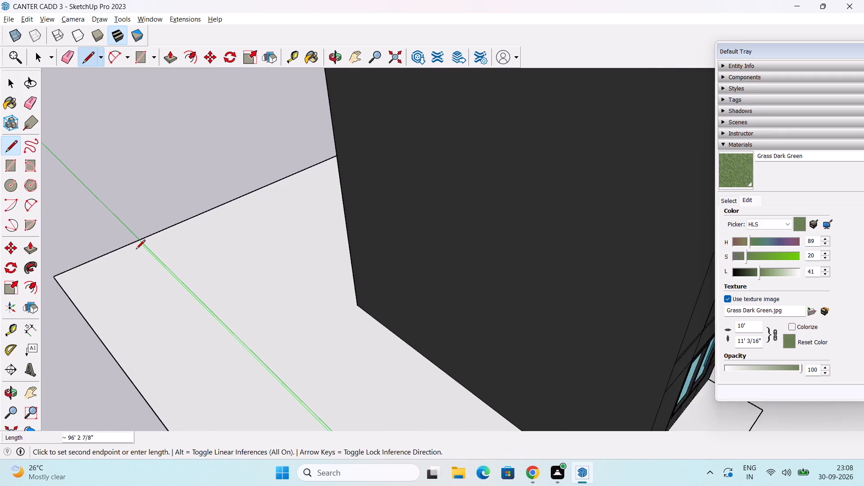
{"action": "scroll", "coordinate": [136, 250], "scroll_direction": "up", "scroll_amount": 1}
{"action": "scroll", "coordinate": [139, 247], "scroll_direction": "down", "scroll_amount": 9}
{"action": "middle_click_drag", "start_coordinate": [246, 330], "coordinate": [251, 279]}
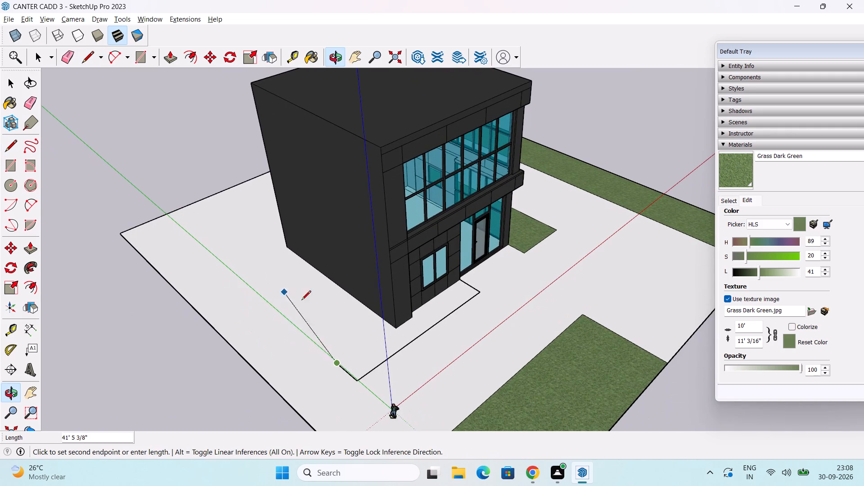
{"action": "left_click", "coordinate": [165, 216]}
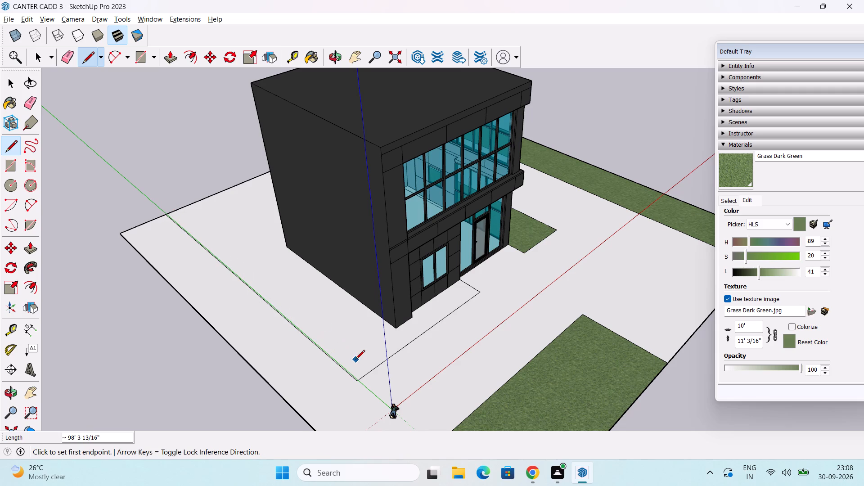
{"action": "key", "text": "space"}
Draw a line about 6' long from the rear outer corner of the lawn beside the building to the slab's rear edge.
{"action": "scroll", "coordinate": [434, 314], "scroll_direction": "down", "scroll_amount": 4}
{"action": "middle_click_drag", "start_coordinate": [436, 316], "coordinate": [431, 320]}
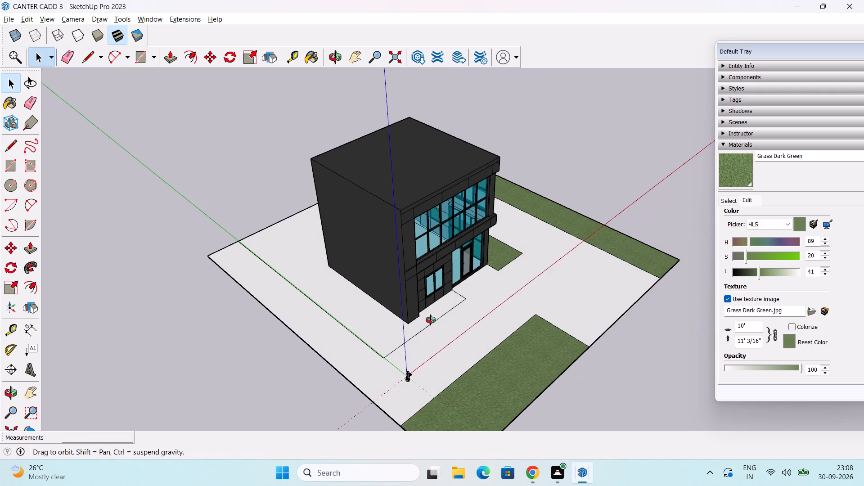
{"action": "middle_click_drag", "start_coordinate": [431, 320], "coordinate": [522, 324]}
{"action": "middle_click_drag", "start_coordinate": [335, 336], "coordinate": [576, 337]}
{"action": "middle_click_drag", "start_coordinate": [463, 358], "coordinate": [463, 358]}
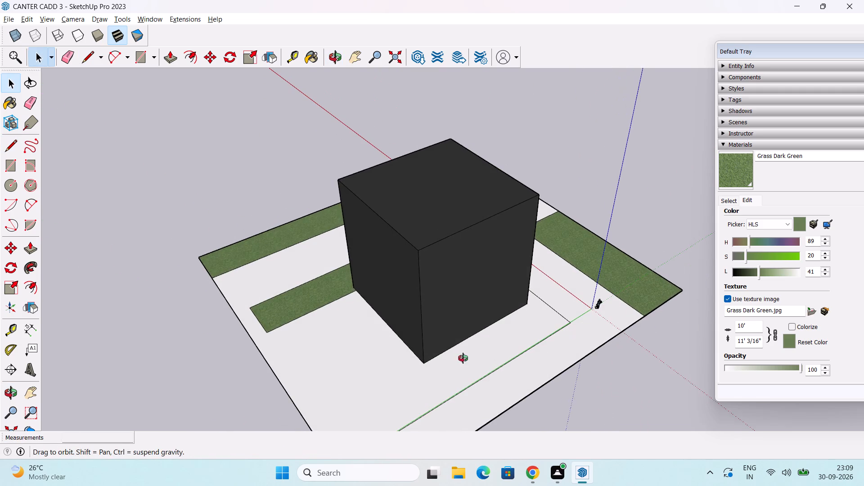
{"action": "middle_click_drag", "start_coordinate": [463, 358], "coordinate": [431, 346]}
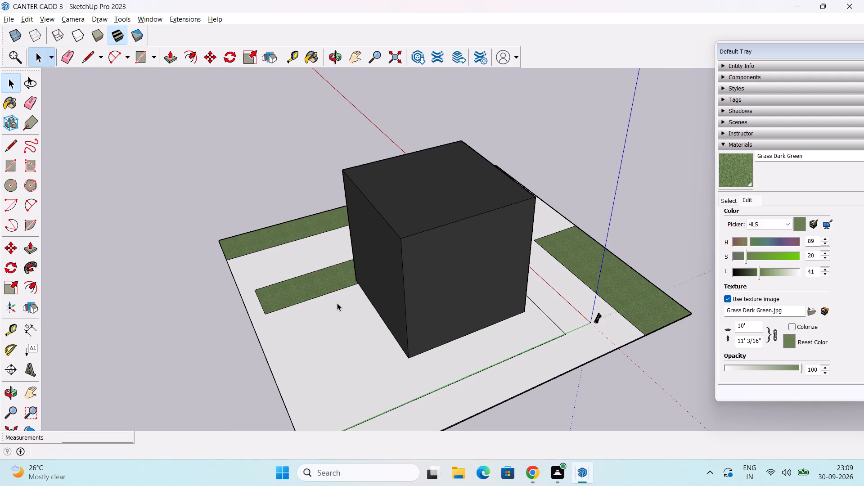
{"action": "key", "text": "l"}
{"action": "left_click", "coordinate": [267, 316]}
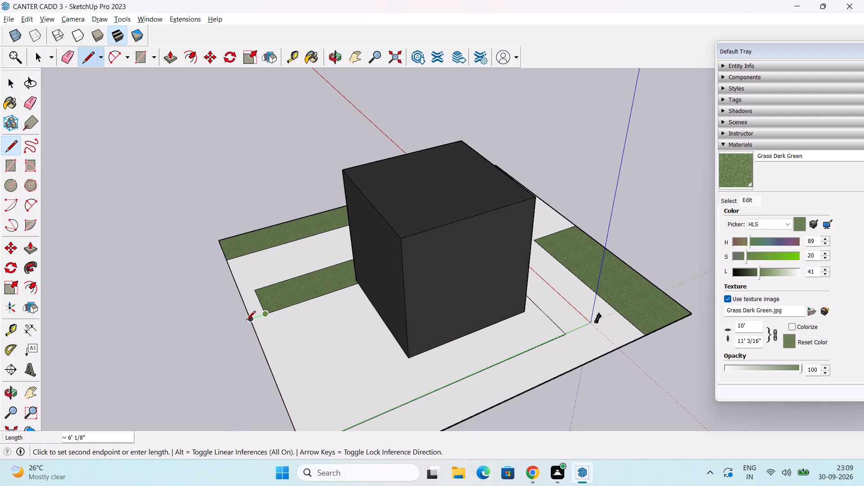
{"action": "left_click", "coordinate": [247, 321]}
{"action": "key", "text": "space"}
Paint the enclosed ground area behind and along the building's blank side with Grass Dark Green.
{"action": "scroll", "coordinate": [499, 330], "scroll_direction": "down", "scroll_amount": 2}
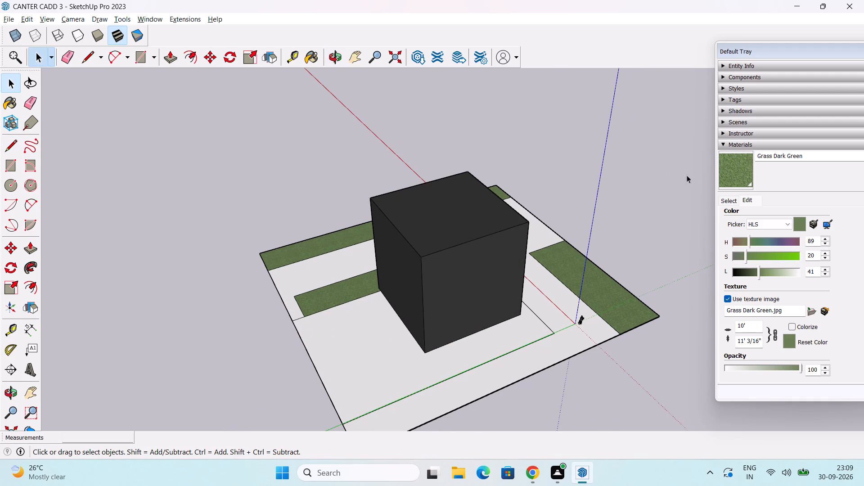
{"action": "left_click", "coordinate": [730, 173]}
{"action": "left_click", "coordinate": [368, 343]}
Examine the building and its painted lawns from elevated and ground-level views around the entrance corner.
{"action": "scroll", "coordinate": [481, 334], "scroll_direction": "down", "scroll_amount": 3}
{"action": "middle_click_drag", "start_coordinate": [578, 360], "coordinate": [559, 367]}
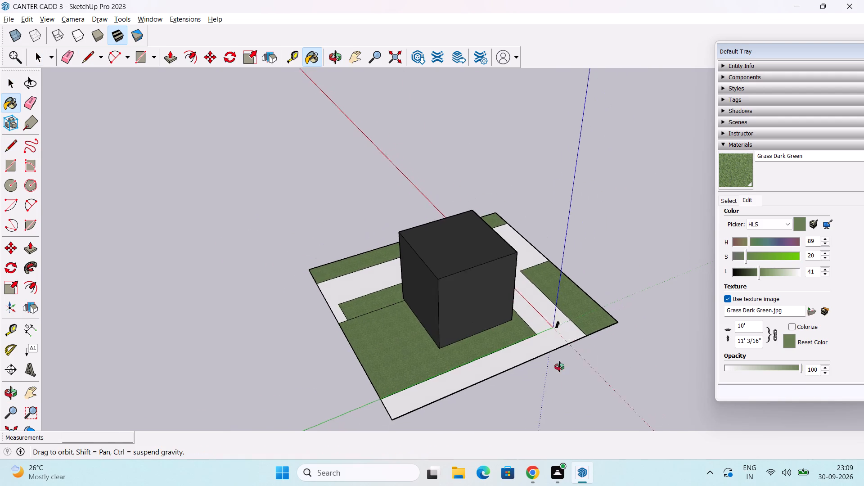
{"action": "middle_click_drag", "start_coordinate": [559, 367], "coordinate": [103, 341]}
{"action": "middle_click_drag", "start_coordinate": [502, 393], "coordinate": [377, 371]}
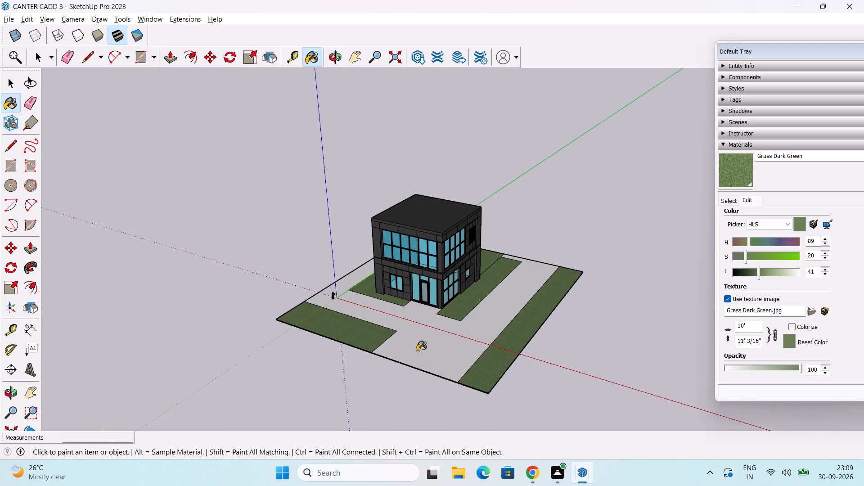
{"action": "scroll", "coordinate": [424, 346], "scroll_direction": "up", "scroll_amount": 7}
{"action": "middle_click_drag", "start_coordinate": [432, 367], "coordinate": [445, 352]}
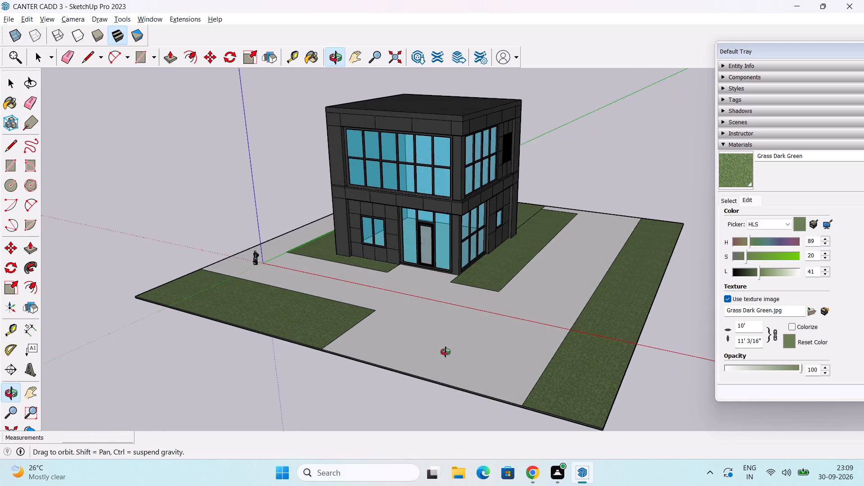
{"action": "middle_click_drag", "start_coordinate": [445, 352], "coordinate": [369, 286]}
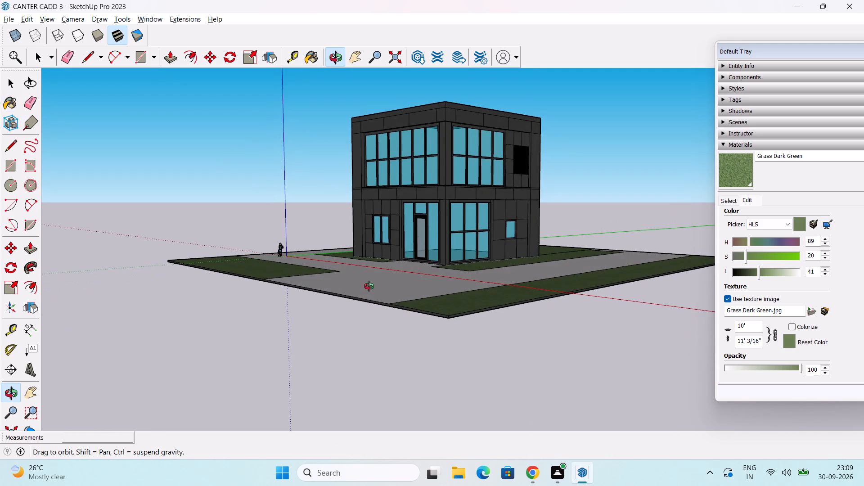
{"action": "middle_click_drag", "start_coordinate": [369, 286], "coordinate": [369, 286]}
{"action": "middle_click_drag", "start_coordinate": [369, 286], "coordinate": [370, 298]}
{"action": "scroll", "coordinate": [413, 295], "scroll_direction": "up", "scroll_amount": 3}
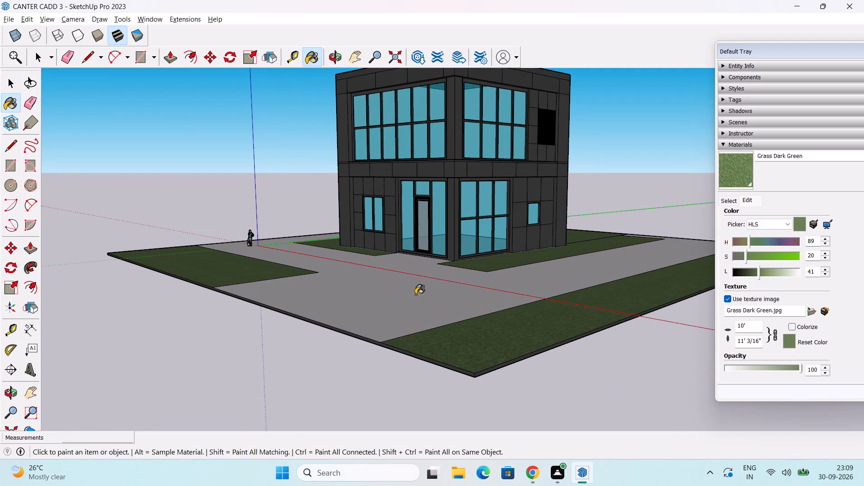
{"action": "middle_click_drag", "start_coordinate": [416, 292], "coordinate": [424, 259]}
{"action": "scroll", "coordinate": [424, 259], "scroll_direction": "down", "scroll_amount": 5}
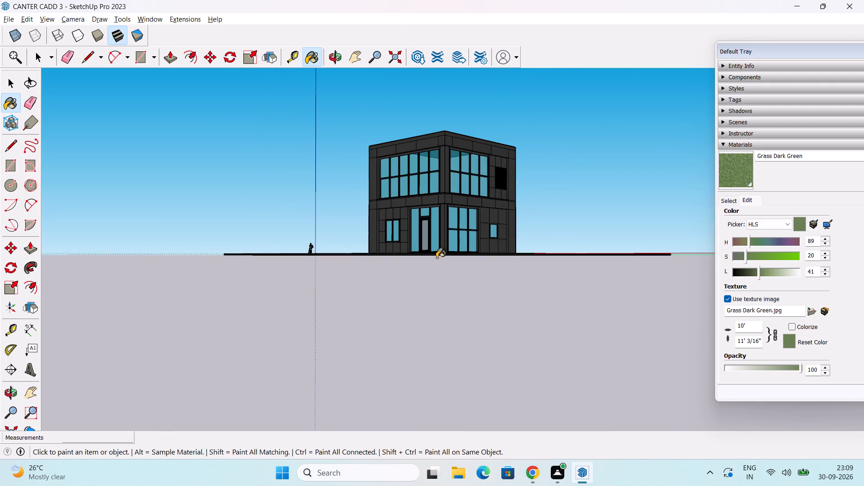
{"action": "scroll", "coordinate": [436, 258], "scroll_direction": "down", "scroll_amount": 1}
{"action": "middle_click_drag", "start_coordinate": [438, 261], "coordinate": [430, 356]}
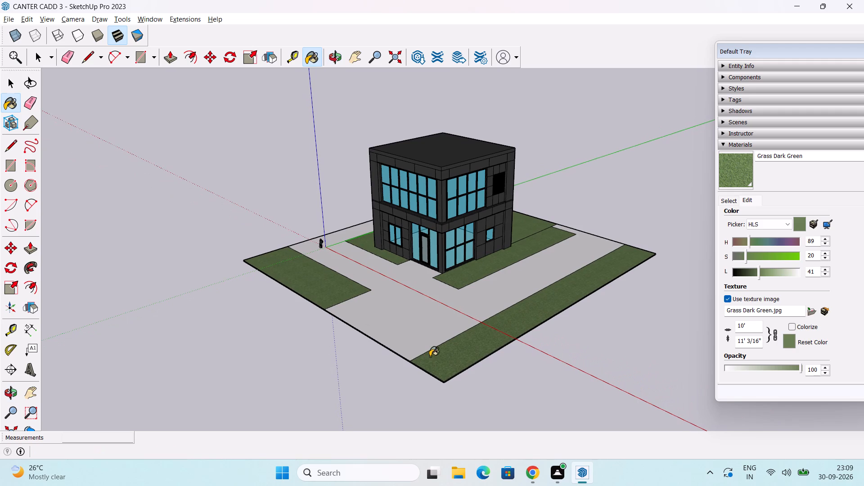
{"action": "scroll", "coordinate": [433, 355], "scroll_direction": "down", "scroll_amount": 1}
{"action": "middle_click_drag", "start_coordinate": [454, 375], "coordinate": [466, 265]}
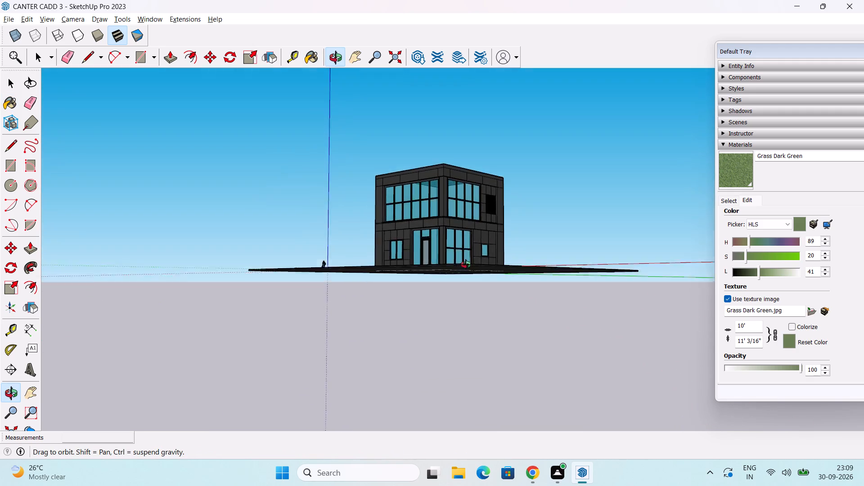
{"action": "middle_click_drag", "start_coordinate": [466, 265], "coordinate": [449, 371]}
{"action": "scroll", "coordinate": [463, 282], "scroll_direction": "up", "scroll_amount": 3}
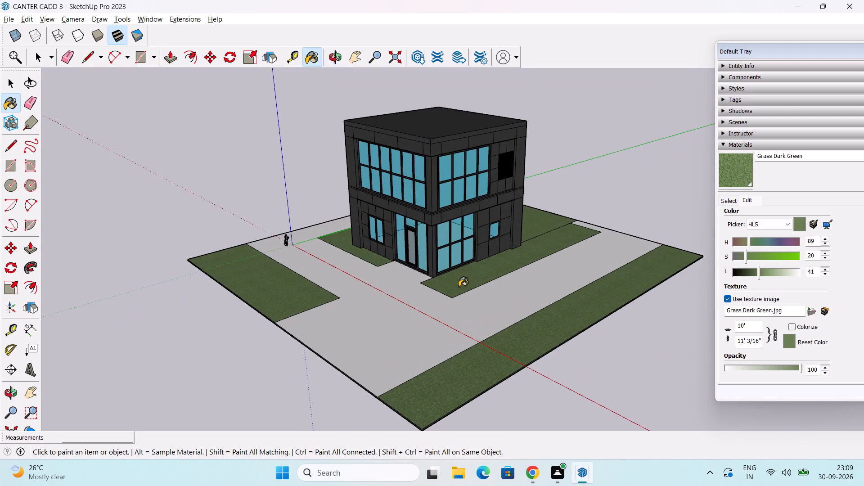
{"action": "scroll", "coordinate": [459, 287], "scroll_direction": "up", "scroll_amount": 1}
{"action": "middle_click_drag", "start_coordinate": [445, 315], "coordinate": [463, 311]}
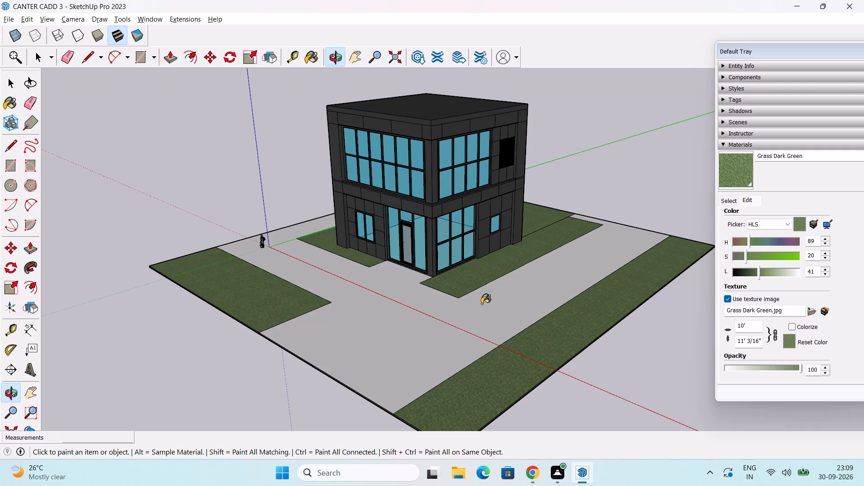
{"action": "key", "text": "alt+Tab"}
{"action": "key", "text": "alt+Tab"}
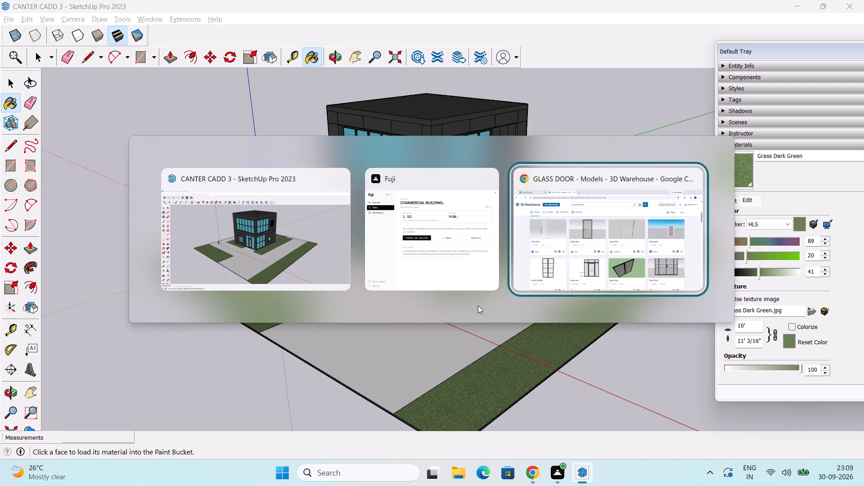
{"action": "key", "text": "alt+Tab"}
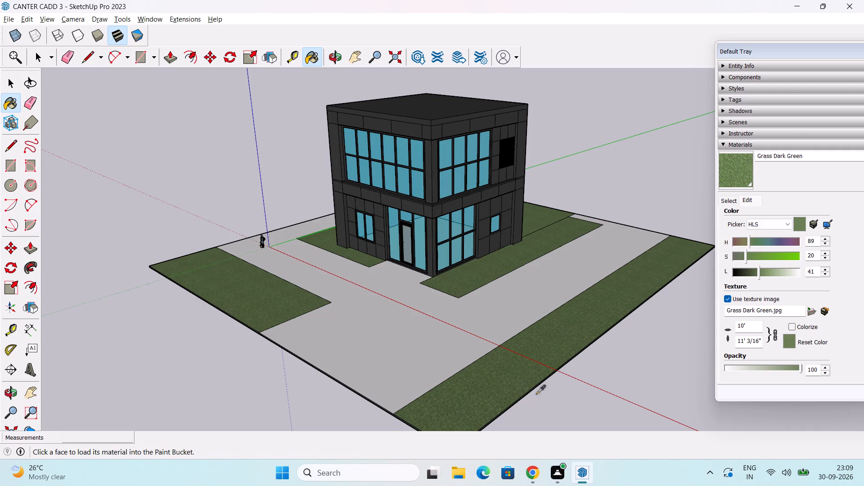
Adjust the Grass Dark Green lawn material to hue 96 and saturation 40 for a brighter green.
{"action": "key", "text": "space"}
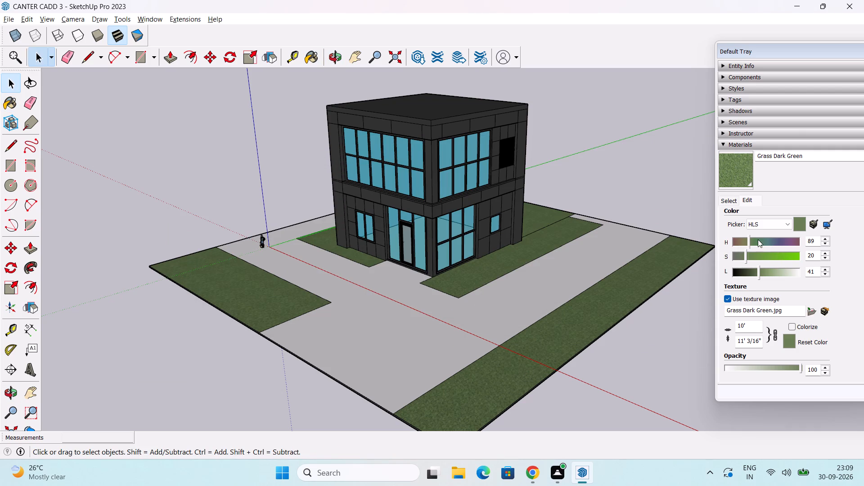
{"action": "left_click", "coordinate": [758, 239]}
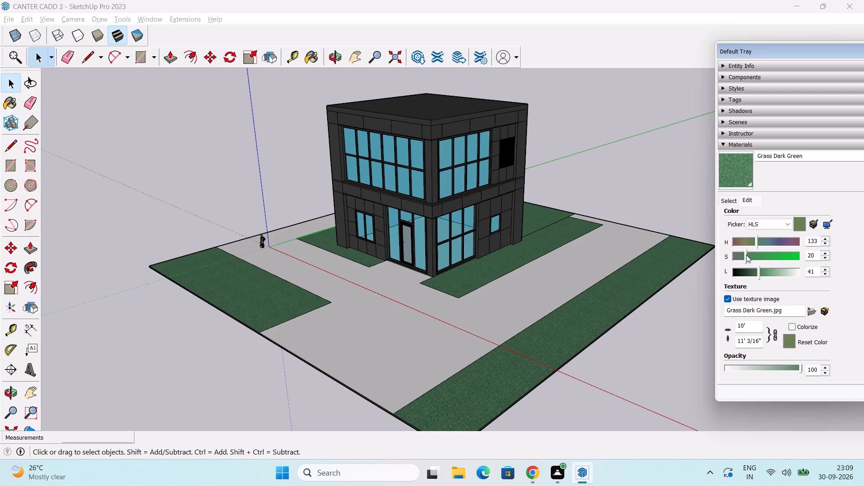
{"action": "left_click", "coordinate": [761, 255]}
{"action": "left_click", "coordinate": [778, 261]}
{"action": "left_click", "coordinate": [792, 255]}
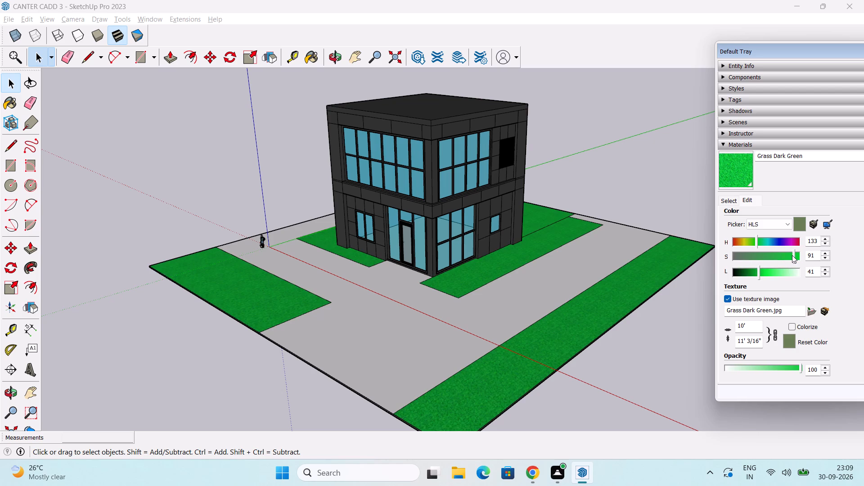
{"action": "left_click", "coordinate": [760, 259]}
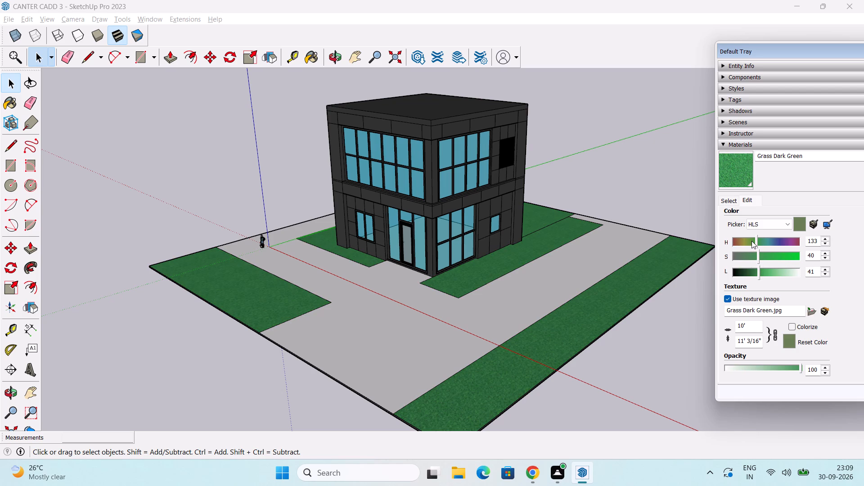
{"action": "left_click", "coordinate": [752, 239]}
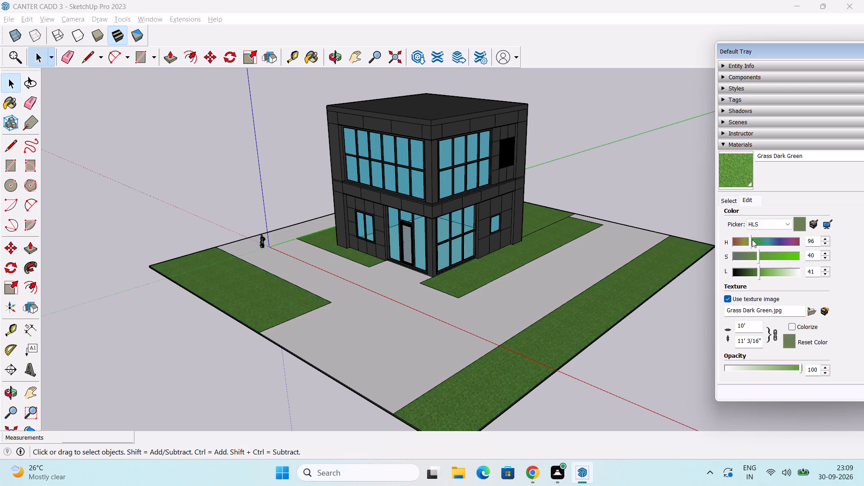
{"action": "scroll", "coordinate": [508, 346], "scroll_direction": "up", "scroll_amount": 2}
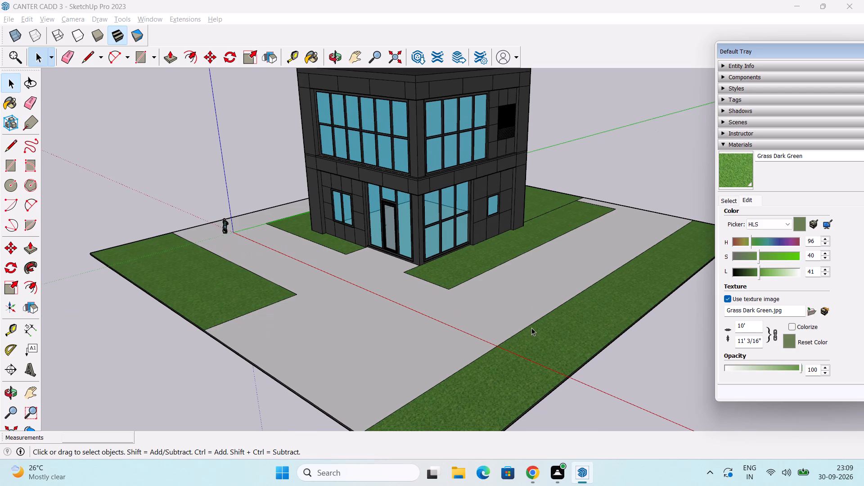
{"action": "scroll", "coordinate": [531, 328], "scroll_direction": "down", "scroll_amount": 2}
{"action": "middle_click_drag", "start_coordinate": [479, 401], "coordinate": [482, 383]}
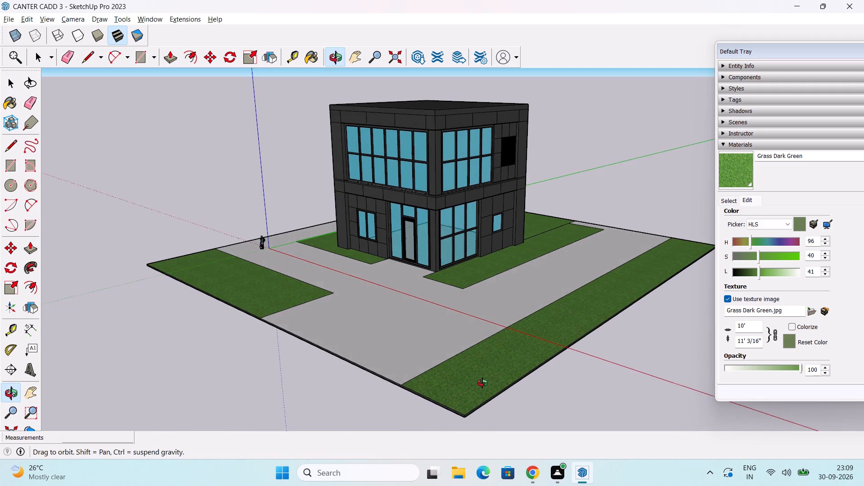
{"action": "middle_click_drag", "start_coordinate": [482, 383], "coordinate": [480, 409]}
{"action": "middle_click", "coordinate": [480, 409]}
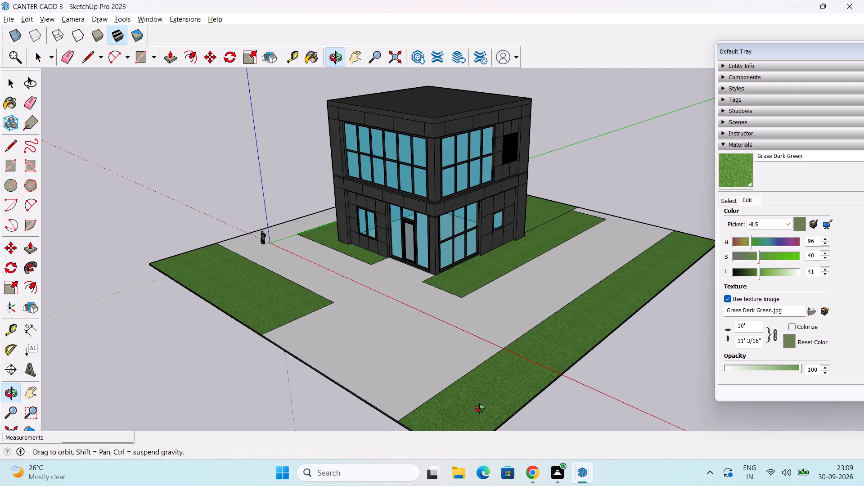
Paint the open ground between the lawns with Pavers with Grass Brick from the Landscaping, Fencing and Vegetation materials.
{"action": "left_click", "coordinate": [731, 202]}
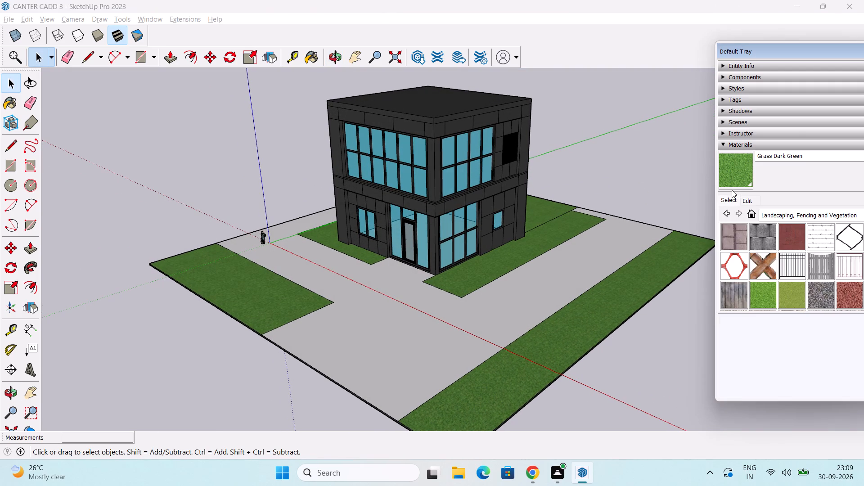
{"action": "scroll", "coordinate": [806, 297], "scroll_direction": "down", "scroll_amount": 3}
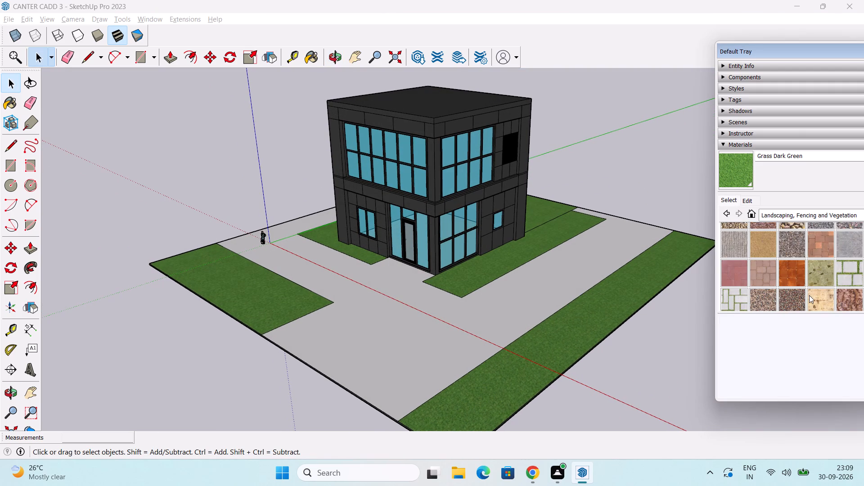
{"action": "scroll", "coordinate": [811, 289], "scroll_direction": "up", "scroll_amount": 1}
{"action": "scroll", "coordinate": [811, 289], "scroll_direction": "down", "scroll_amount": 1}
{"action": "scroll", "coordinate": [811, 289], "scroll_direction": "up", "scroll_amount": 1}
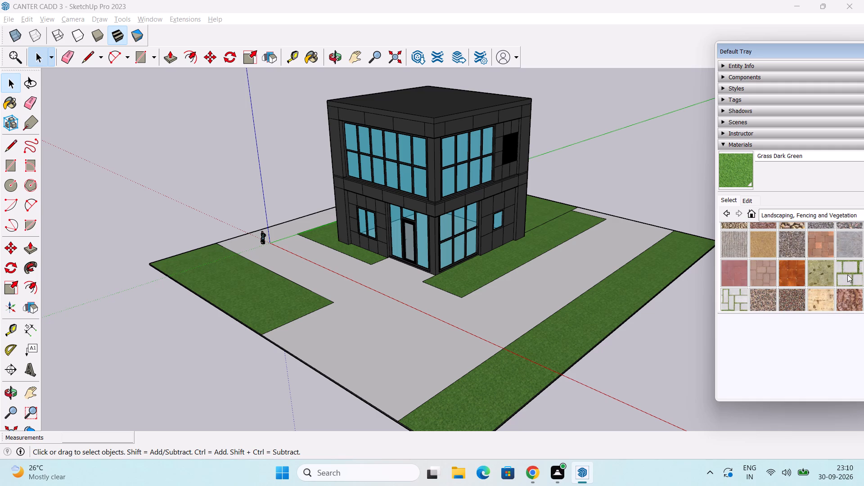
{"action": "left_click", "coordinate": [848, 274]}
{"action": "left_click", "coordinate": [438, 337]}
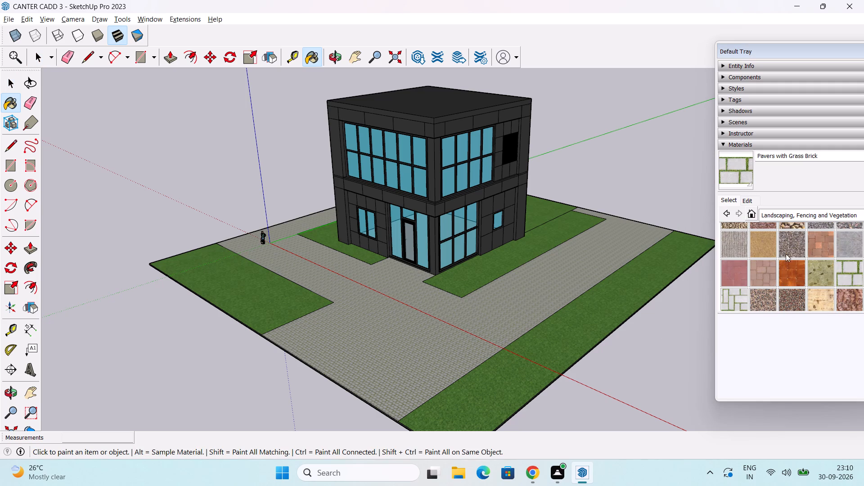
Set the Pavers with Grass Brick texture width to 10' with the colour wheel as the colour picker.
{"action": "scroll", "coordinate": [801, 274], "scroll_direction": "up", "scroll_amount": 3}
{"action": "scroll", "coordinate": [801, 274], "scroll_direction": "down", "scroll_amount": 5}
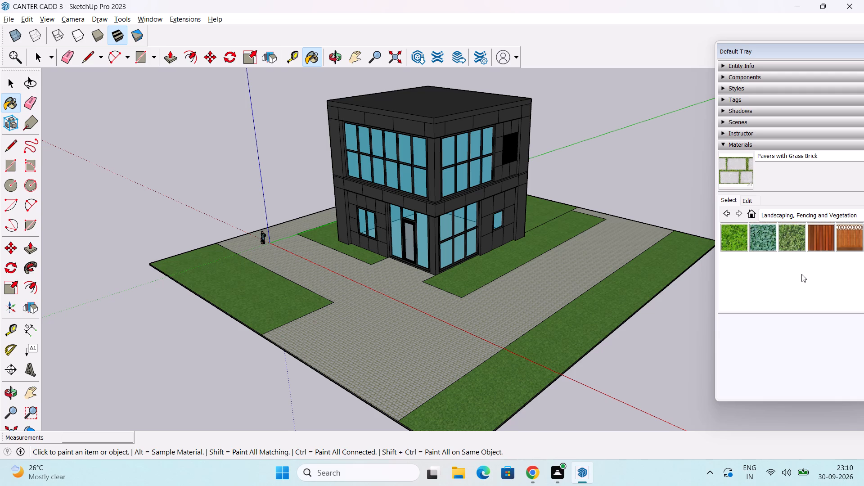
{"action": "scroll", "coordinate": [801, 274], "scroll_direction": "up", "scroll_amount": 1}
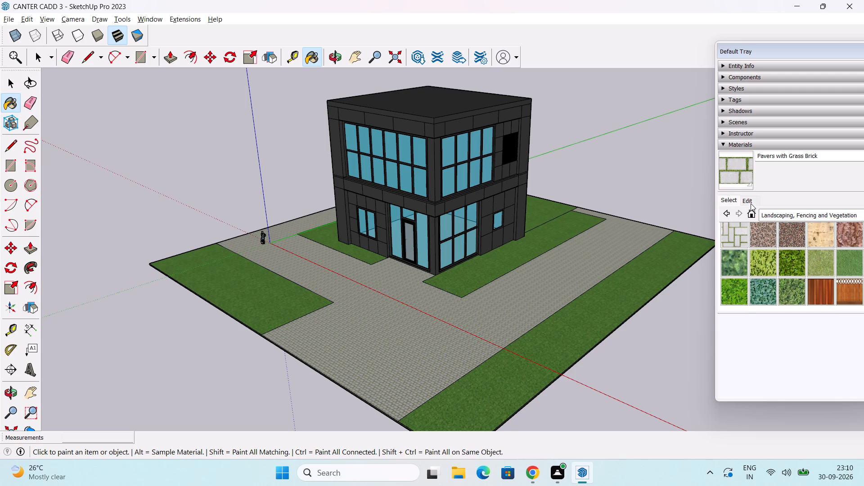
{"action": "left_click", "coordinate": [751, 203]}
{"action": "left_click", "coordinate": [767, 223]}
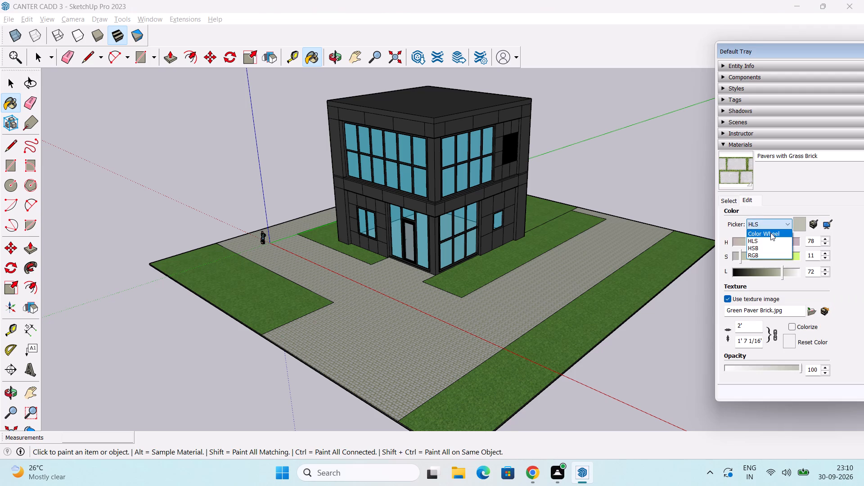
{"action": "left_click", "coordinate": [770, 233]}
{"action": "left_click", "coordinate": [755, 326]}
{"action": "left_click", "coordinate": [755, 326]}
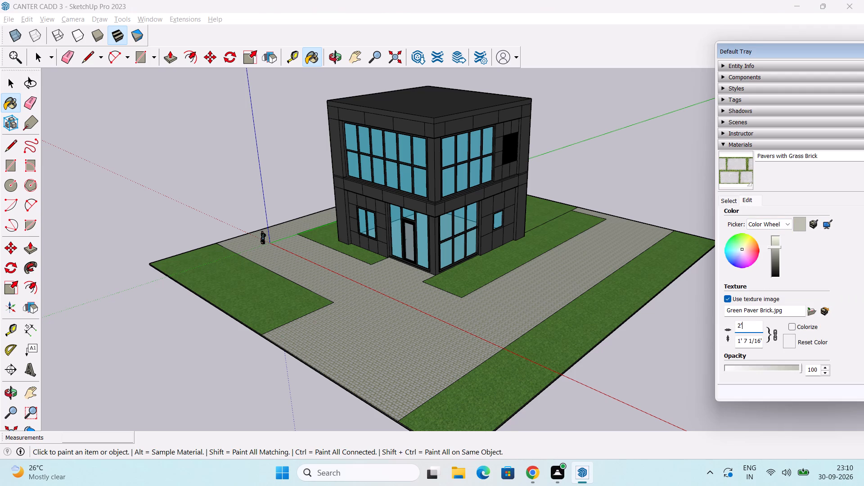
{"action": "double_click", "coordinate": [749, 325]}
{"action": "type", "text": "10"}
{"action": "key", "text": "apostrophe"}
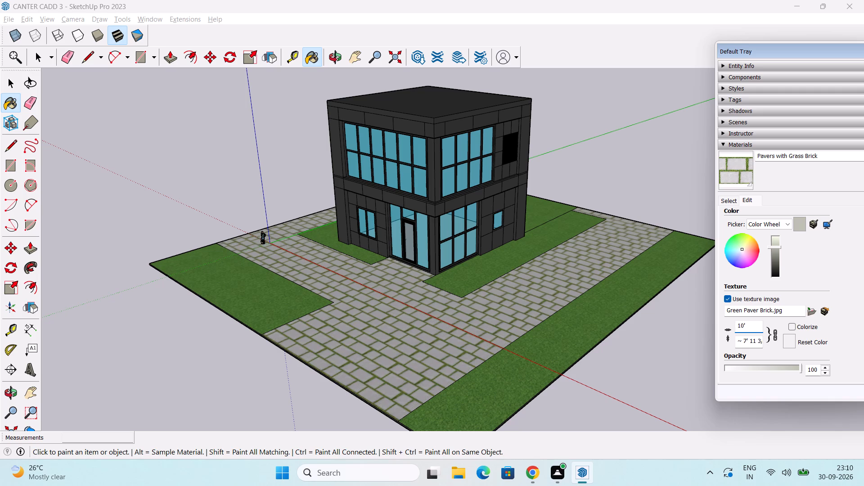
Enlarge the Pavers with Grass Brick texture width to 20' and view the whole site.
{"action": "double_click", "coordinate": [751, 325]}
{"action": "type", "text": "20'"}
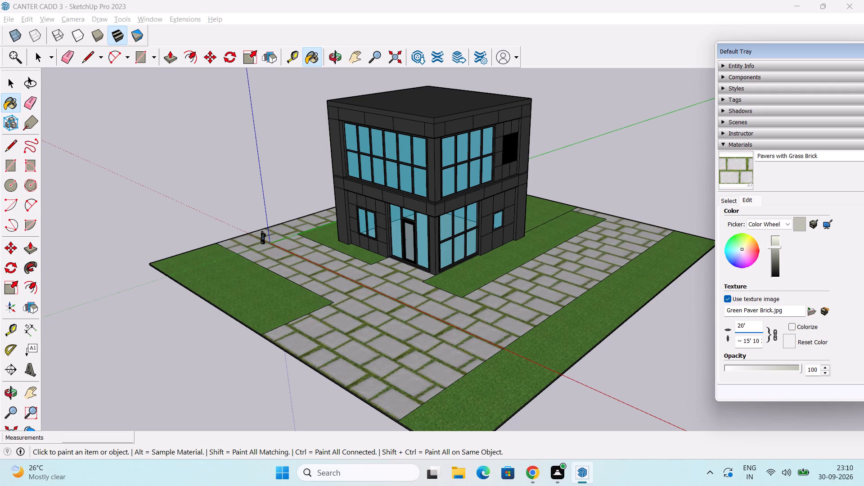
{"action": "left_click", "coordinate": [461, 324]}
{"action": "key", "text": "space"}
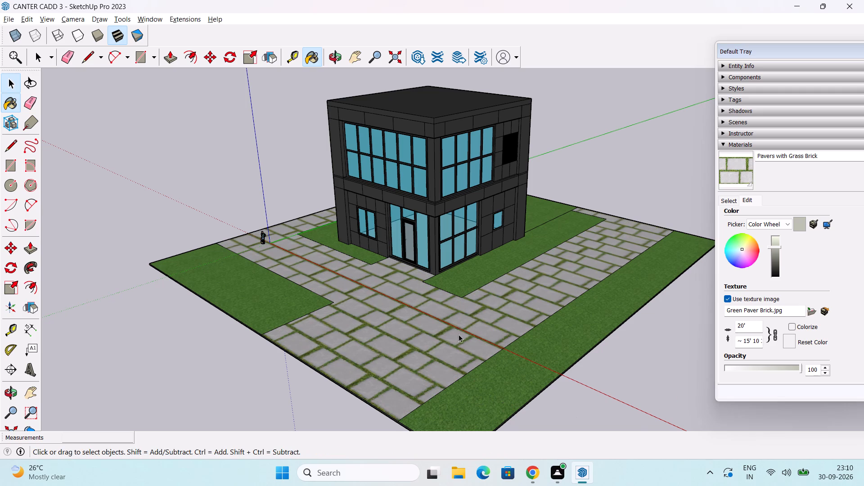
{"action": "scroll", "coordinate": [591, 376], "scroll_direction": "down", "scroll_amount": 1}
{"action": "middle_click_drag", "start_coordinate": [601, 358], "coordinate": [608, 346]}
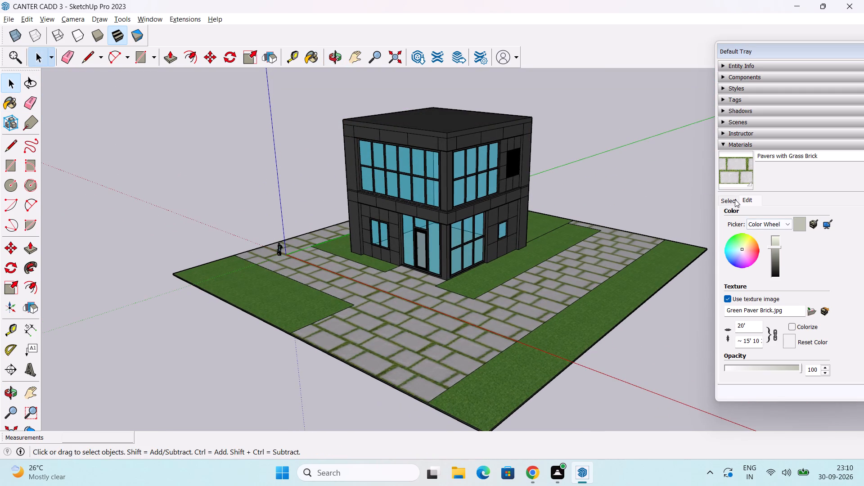
Paint the open ground between the lawns with White Subway Tile from the Tile materials.
{"action": "left_click", "coordinate": [735, 199]}
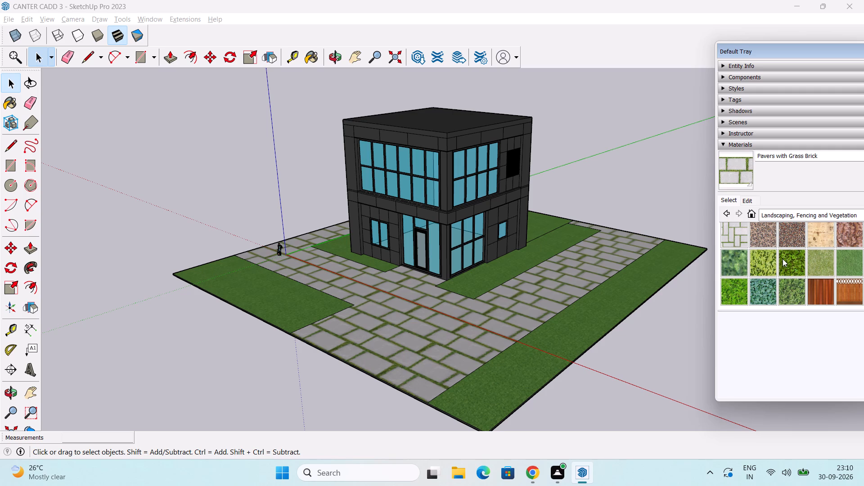
{"action": "scroll", "coordinate": [783, 259], "scroll_direction": "up", "scroll_amount": 7}
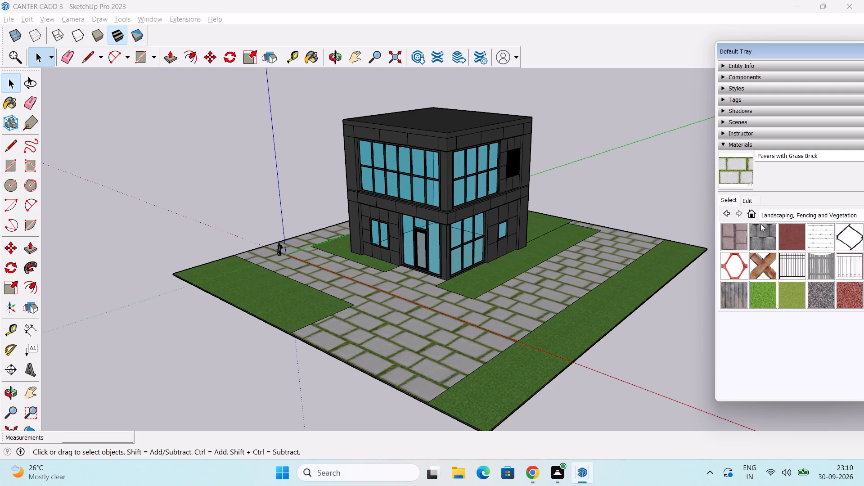
{"action": "left_click", "coordinate": [787, 217]}
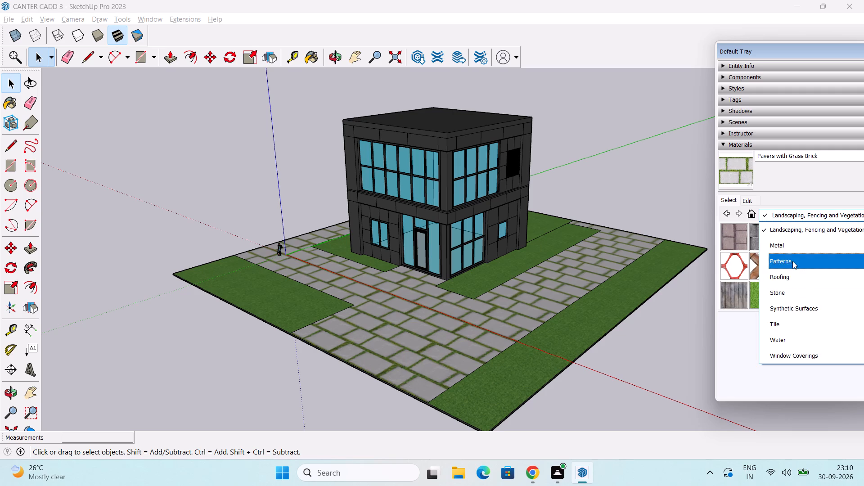
{"action": "left_click", "coordinate": [794, 276]}
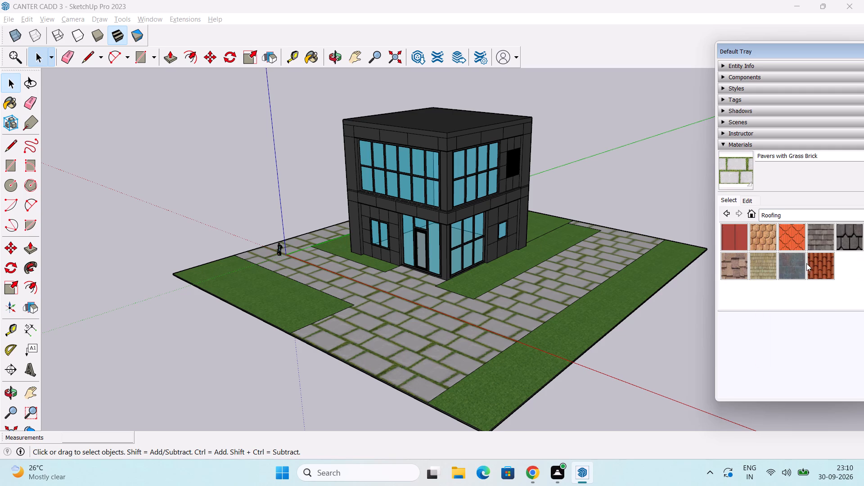
{"action": "left_click", "coordinate": [805, 214]}
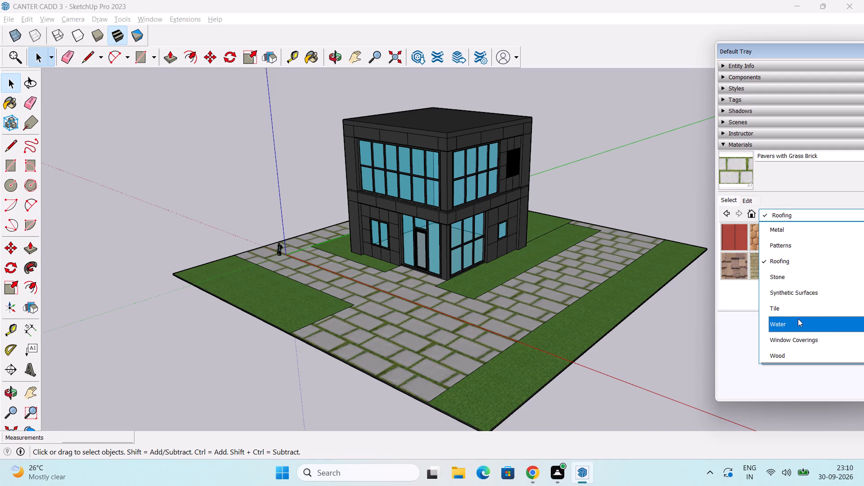
{"action": "left_click", "coordinate": [803, 308]}
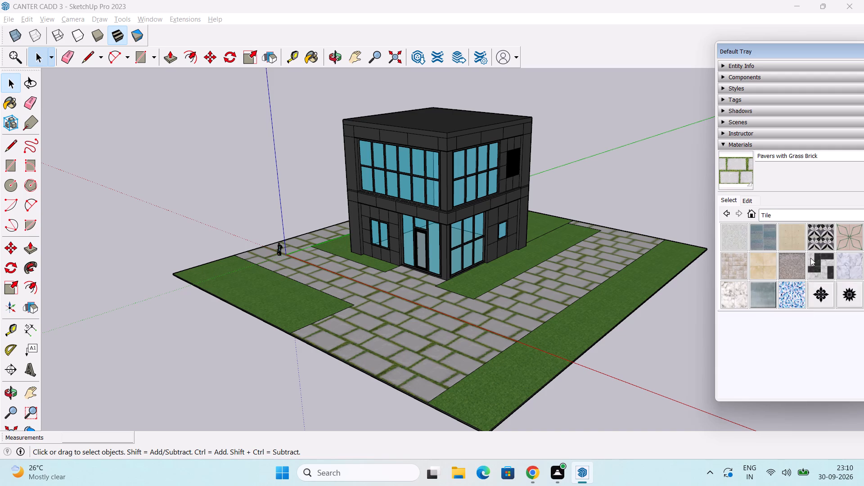
{"action": "scroll", "coordinate": [810, 258], "scroll_direction": "down", "scroll_amount": 4}
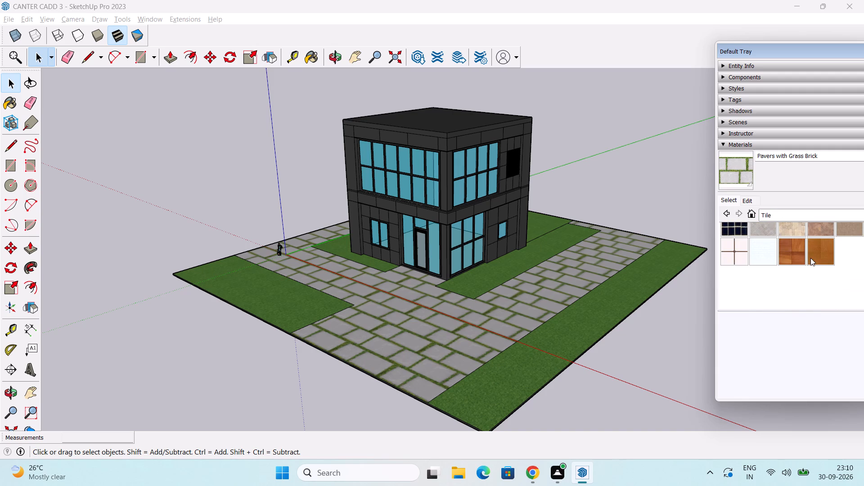
{"action": "scroll", "coordinate": [795, 281], "scroll_direction": "up", "scroll_amount": 1}
{"action": "scroll", "coordinate": [795, 281], "scroll_direction": "down", "scroll_amount": 1}
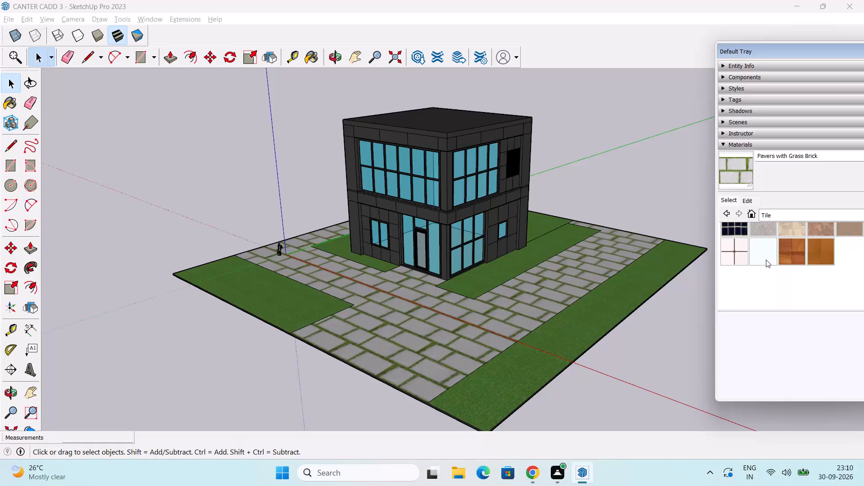
{"action": "left_click", "coordinate": [766, 260]}
{"action": "left_click", "coordinate": [510, 319]}
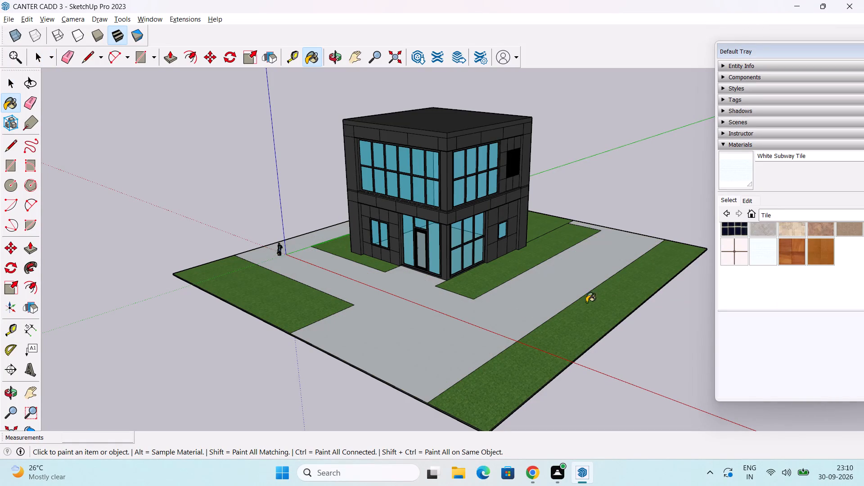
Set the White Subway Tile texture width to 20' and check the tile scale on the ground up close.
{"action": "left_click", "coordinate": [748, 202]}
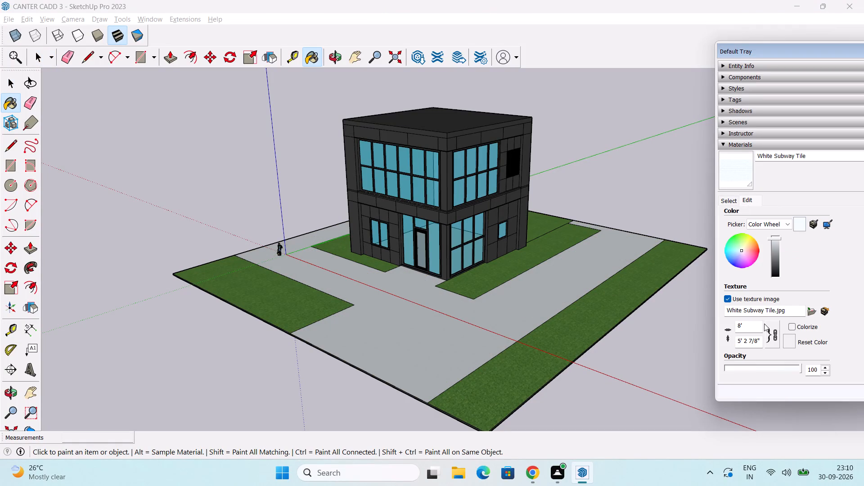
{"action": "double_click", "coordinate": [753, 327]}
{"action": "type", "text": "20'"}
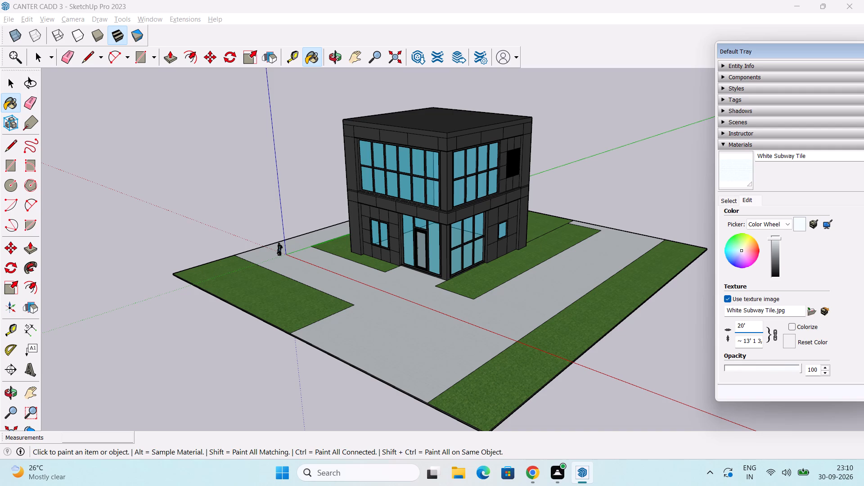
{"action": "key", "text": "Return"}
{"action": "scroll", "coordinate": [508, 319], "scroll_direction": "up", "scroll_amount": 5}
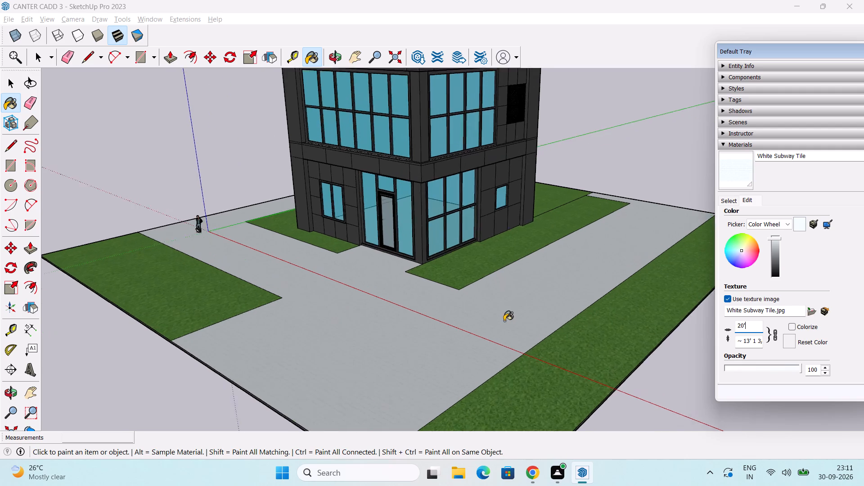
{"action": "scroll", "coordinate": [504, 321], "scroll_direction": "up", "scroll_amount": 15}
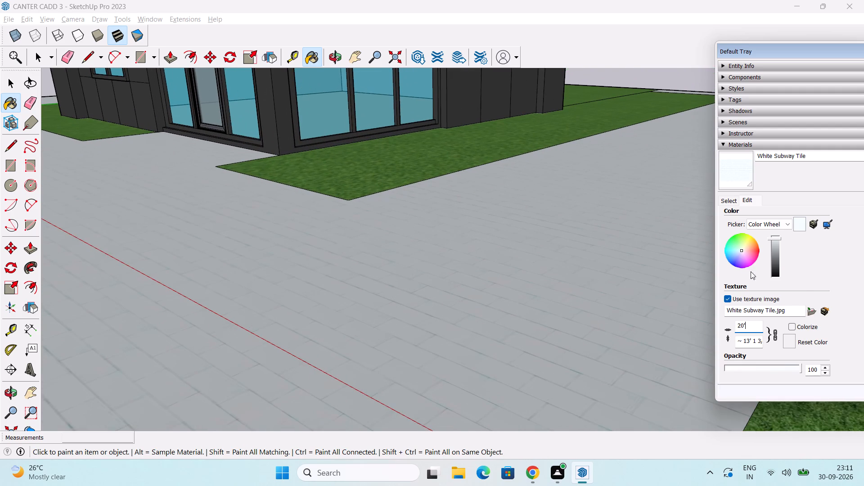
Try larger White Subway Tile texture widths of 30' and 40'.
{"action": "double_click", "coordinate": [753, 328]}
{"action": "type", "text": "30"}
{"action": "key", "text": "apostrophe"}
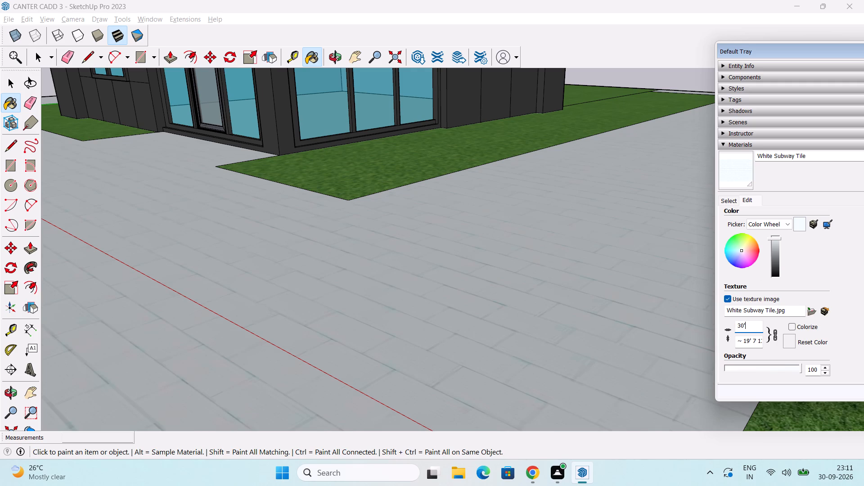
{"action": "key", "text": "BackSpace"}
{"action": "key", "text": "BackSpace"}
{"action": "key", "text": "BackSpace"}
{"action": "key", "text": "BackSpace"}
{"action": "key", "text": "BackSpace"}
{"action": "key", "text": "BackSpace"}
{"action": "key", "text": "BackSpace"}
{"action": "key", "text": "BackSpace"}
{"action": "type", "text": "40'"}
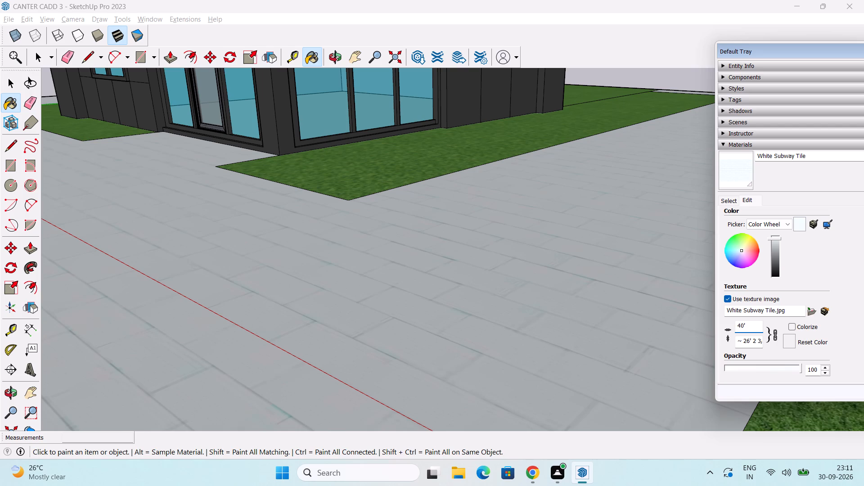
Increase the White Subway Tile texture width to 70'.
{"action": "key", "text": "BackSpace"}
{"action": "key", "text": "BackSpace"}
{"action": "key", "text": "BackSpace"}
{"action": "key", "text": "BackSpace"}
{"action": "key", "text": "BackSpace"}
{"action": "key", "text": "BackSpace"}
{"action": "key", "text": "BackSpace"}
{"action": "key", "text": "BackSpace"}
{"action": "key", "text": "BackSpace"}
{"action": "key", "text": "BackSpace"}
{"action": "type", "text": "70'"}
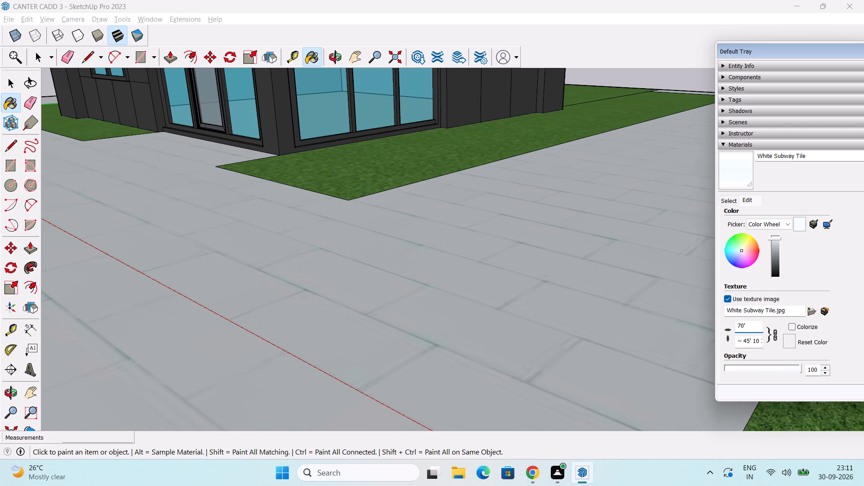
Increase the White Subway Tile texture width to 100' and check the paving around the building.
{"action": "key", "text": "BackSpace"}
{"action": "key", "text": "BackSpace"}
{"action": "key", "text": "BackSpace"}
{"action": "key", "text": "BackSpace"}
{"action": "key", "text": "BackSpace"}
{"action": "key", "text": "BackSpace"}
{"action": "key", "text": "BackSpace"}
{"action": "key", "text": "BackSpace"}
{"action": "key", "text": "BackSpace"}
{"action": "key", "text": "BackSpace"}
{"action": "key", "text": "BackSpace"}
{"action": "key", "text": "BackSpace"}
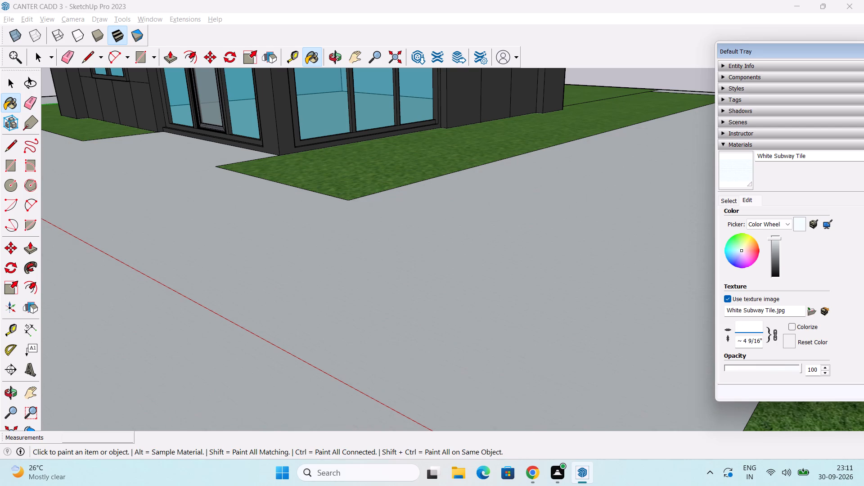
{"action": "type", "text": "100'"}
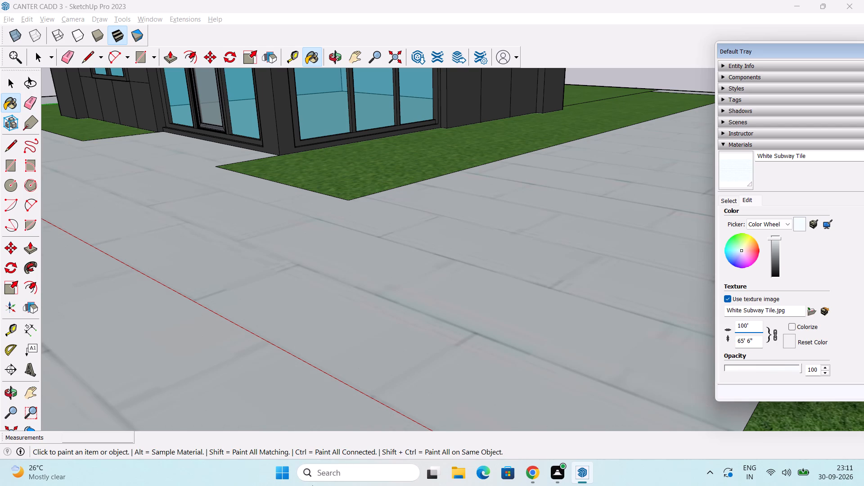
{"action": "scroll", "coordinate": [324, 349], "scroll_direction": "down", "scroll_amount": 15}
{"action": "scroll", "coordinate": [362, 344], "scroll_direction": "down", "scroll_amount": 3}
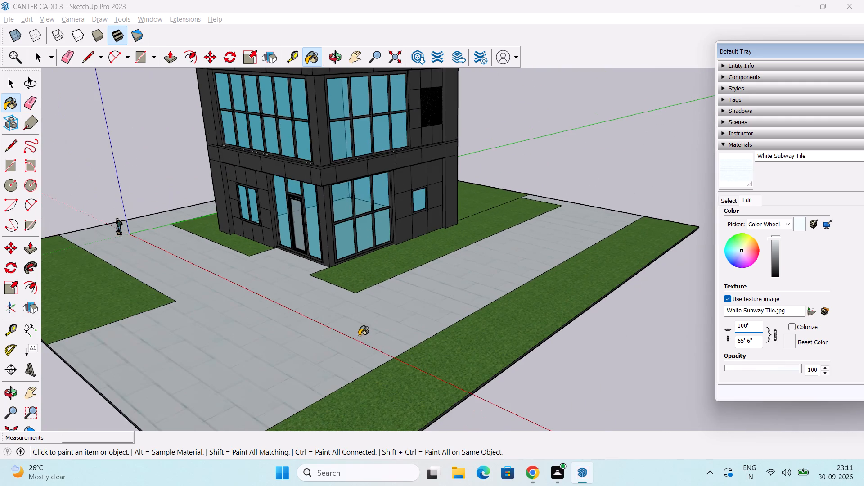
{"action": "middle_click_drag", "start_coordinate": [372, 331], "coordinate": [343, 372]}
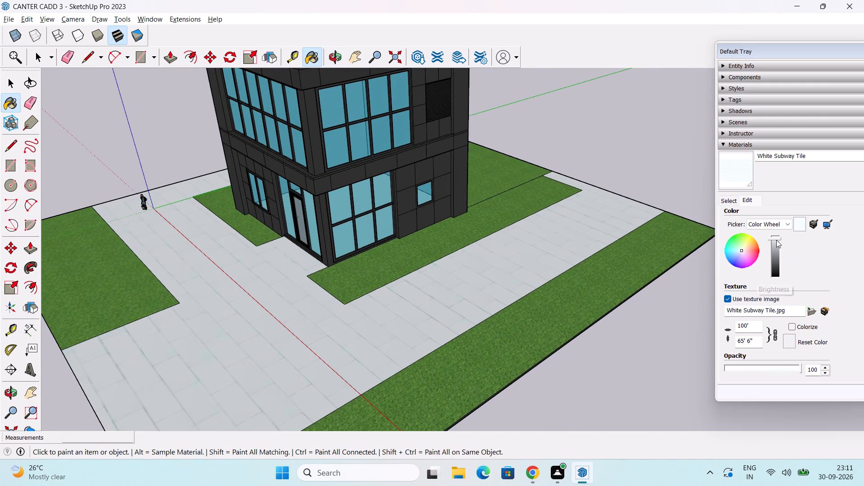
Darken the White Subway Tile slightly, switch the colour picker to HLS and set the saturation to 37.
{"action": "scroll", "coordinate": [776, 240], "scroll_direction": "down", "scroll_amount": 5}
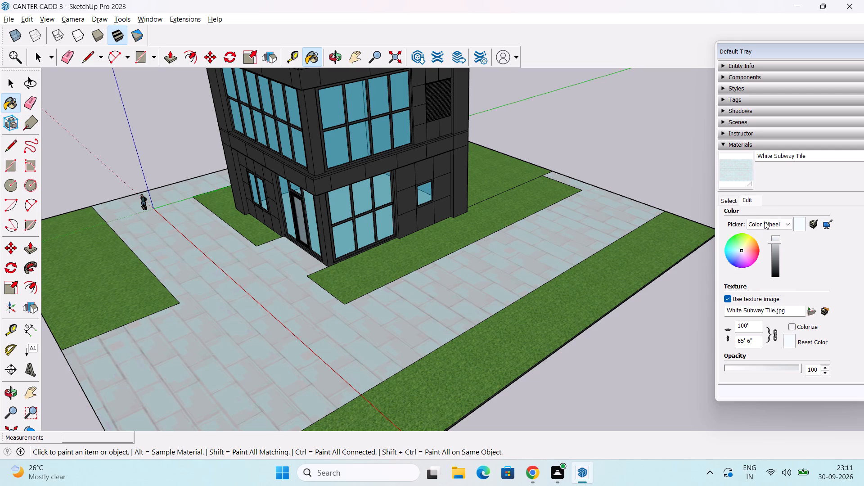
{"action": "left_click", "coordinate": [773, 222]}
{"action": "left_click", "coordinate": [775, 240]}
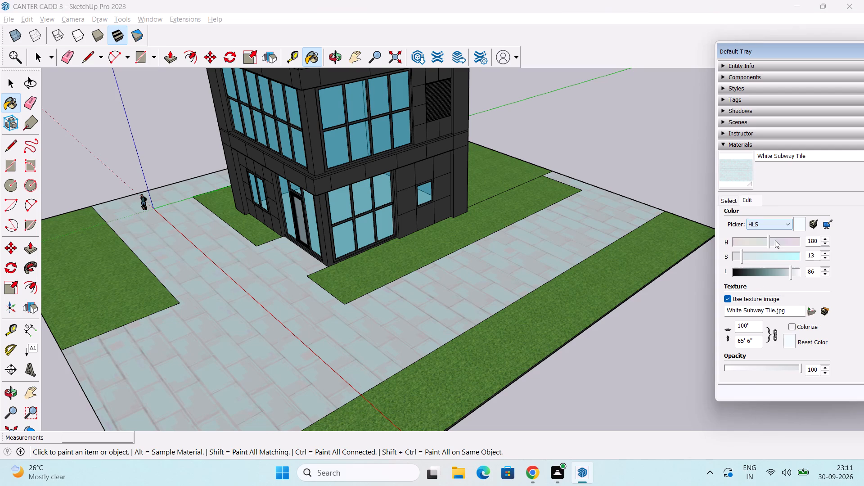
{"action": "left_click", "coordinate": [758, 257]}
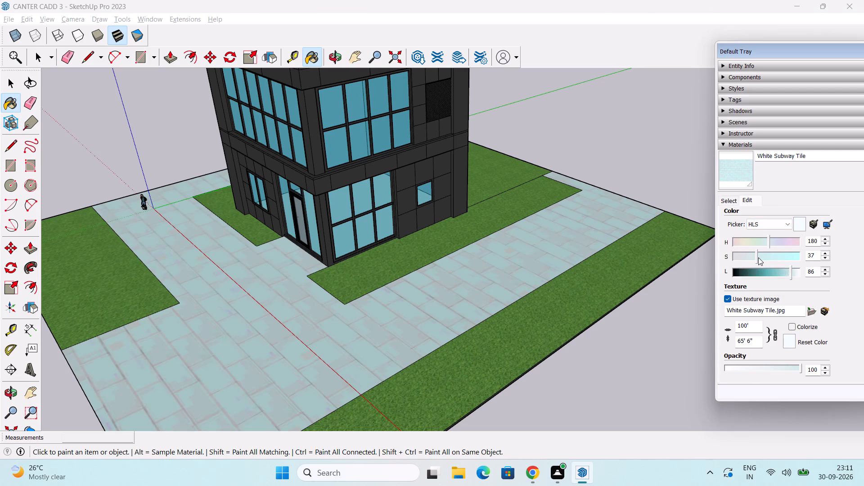
Paint the open ground between the lawns with White Square Tile from the Tile materials.
{"action": "left_click", "coordinate": [731, 199]}
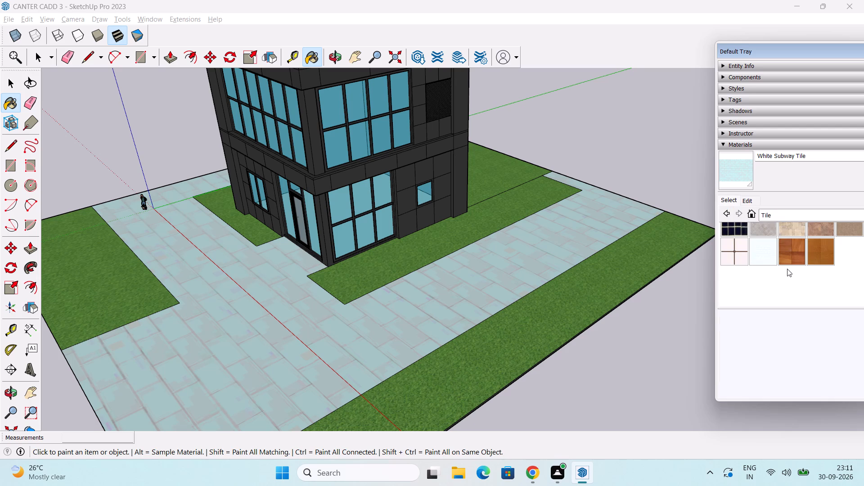
{"action": "left_click", "coordinate": [741, 253]}
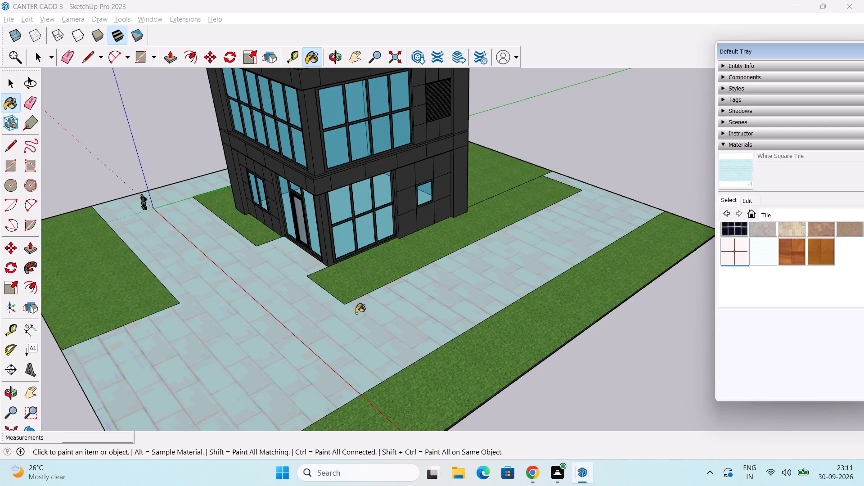
{"action": "left_click", "coordinate": [357, 321]}
{"action": "scroll", "coordinate": [394, 350], "scroll_direction": "up", "scroll_amount": 20}
{"action": "scroll", "coordinate": [394, 350], "scroll_direction": "up", "scroll_amount": 5}
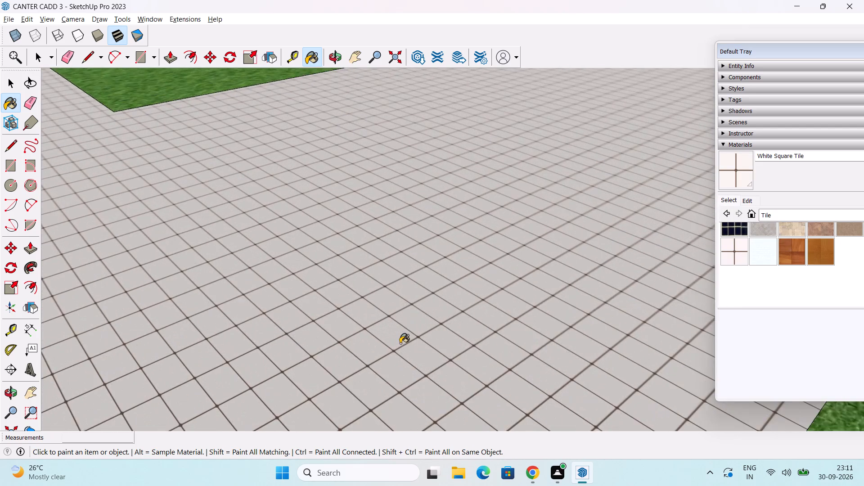
{"action": "scroll", "coordinate": [400, 343], "scroll_direction": "up", "scroll_amount": 5}
{"action": "scroll", "coordinate": [406, 339], "scroll_direction": "down", "scroll_amount": 17}
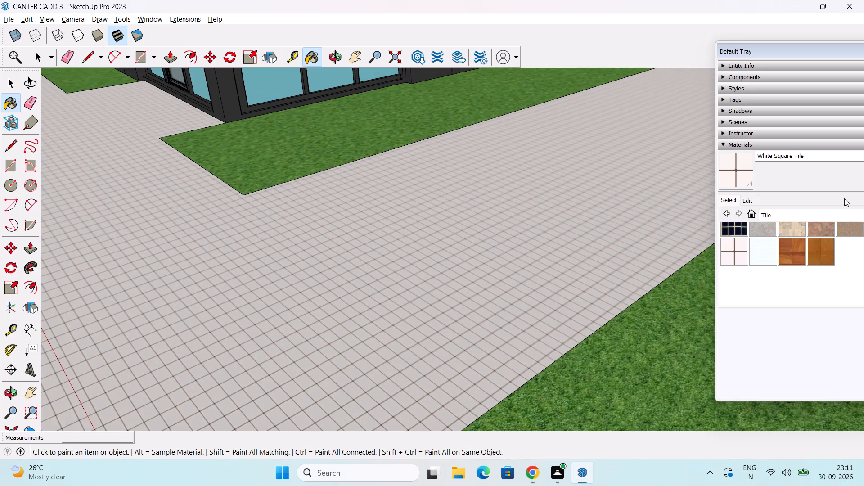
Set the White Square Tile colour to pure white with hue 0, saturation 0 and lightness 100.
{"action": "left_click", "coordinate": [754, 201]}
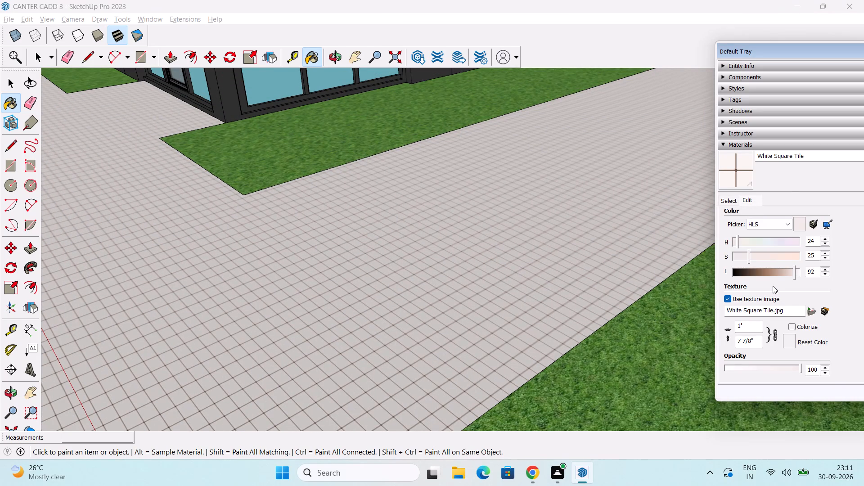
{"action": "left_click", "coordinate": [741, 258]}
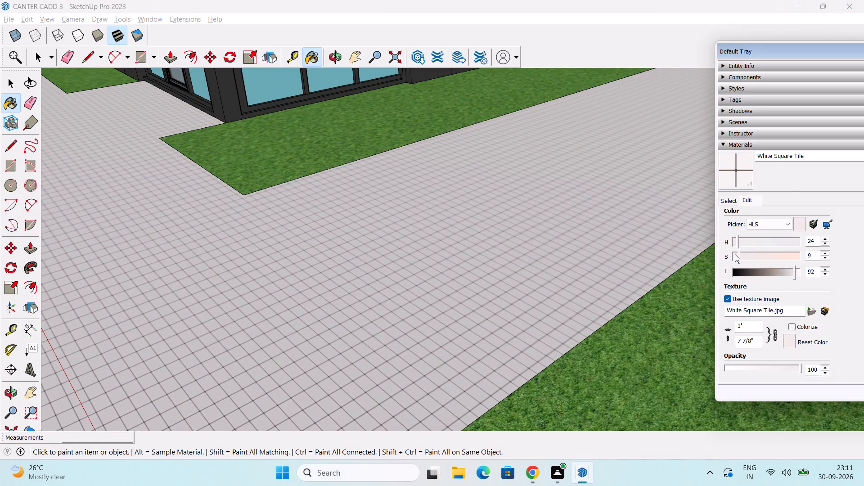
{"action": "left_click", "coordinate": [735, 254]}
{"action": "left_click_drag", "start_coordinate": [738, 243], "coordinate": [720, 243]}
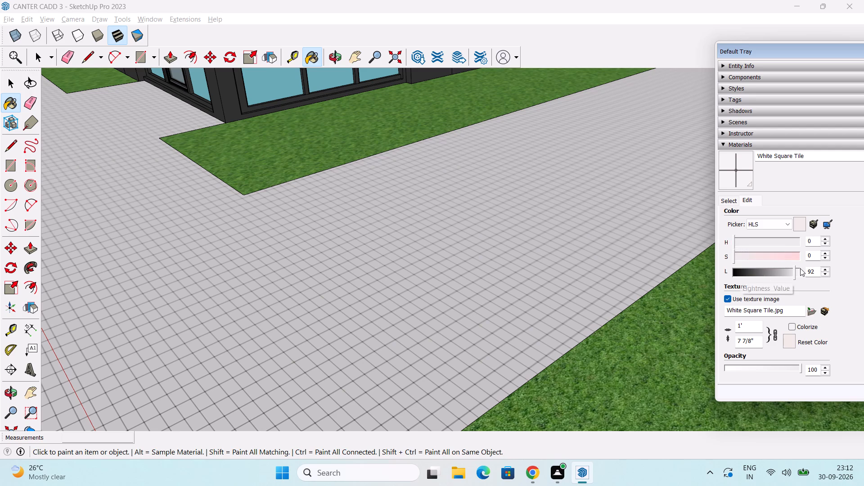
{"action": "left_click_drag", "start_coordinate": [795, 271], "coordinate": [804, 271]}
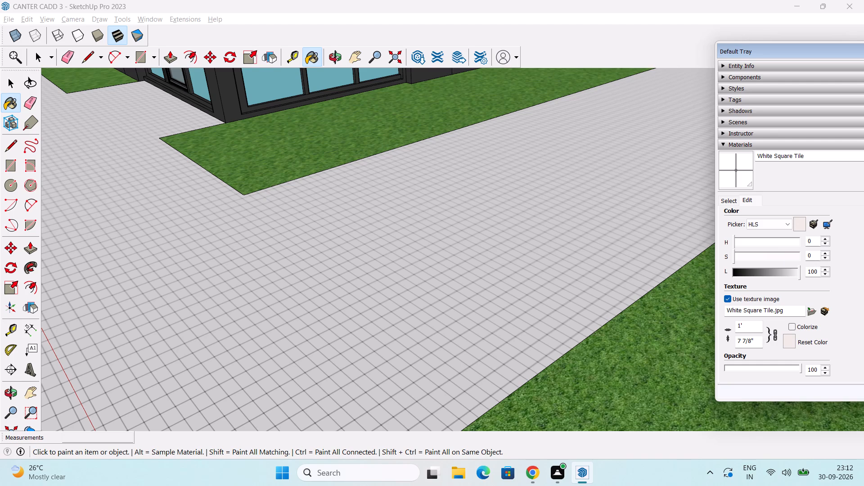
Set the White Square Tile texture width to 10' and check the paving across the whole site.
{"action": "double_click", "coordinate": [754, 326]}
{"action": "type", "text": "10"}
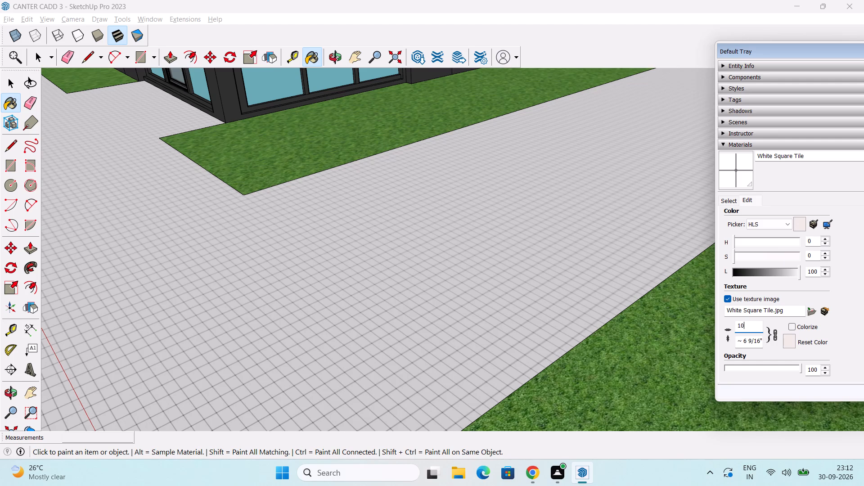
{"action": "key", "text": "apostrophe"}
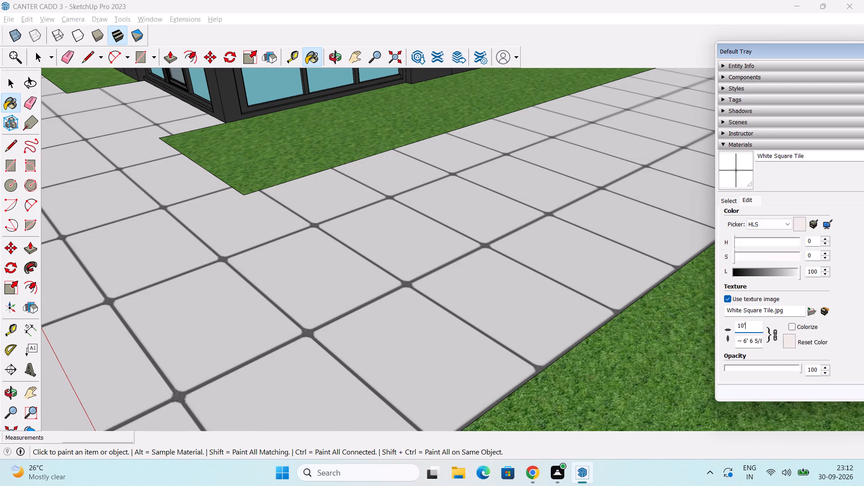
{"action": "scroll", "coordinate": [739, 341], "scroll_direction": "down", "scroll_amount": 15}
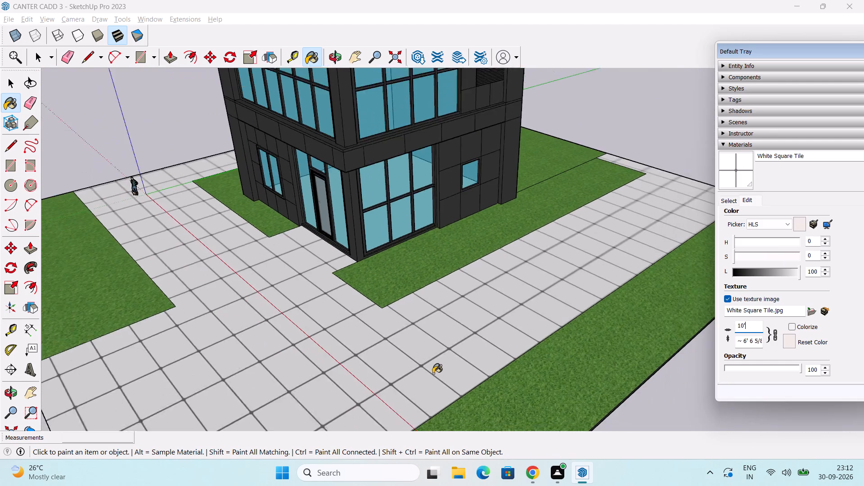
{"action": "scroll", "coordinate": [433, 373], "scroll_direction": "down", "scroll_amount": 5}
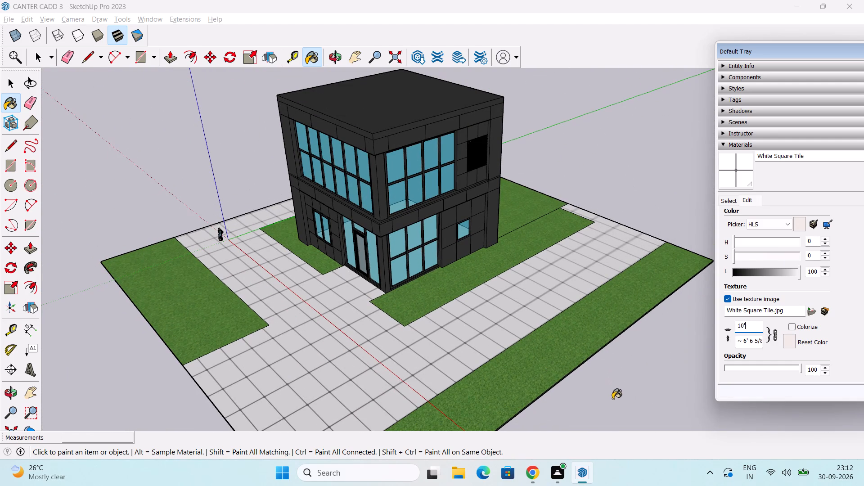
{"action": "key", "text": "space"}
{"action": "middle_click_drag", "start_coordinate": [364, 326], "coordinate": [450, 301]}
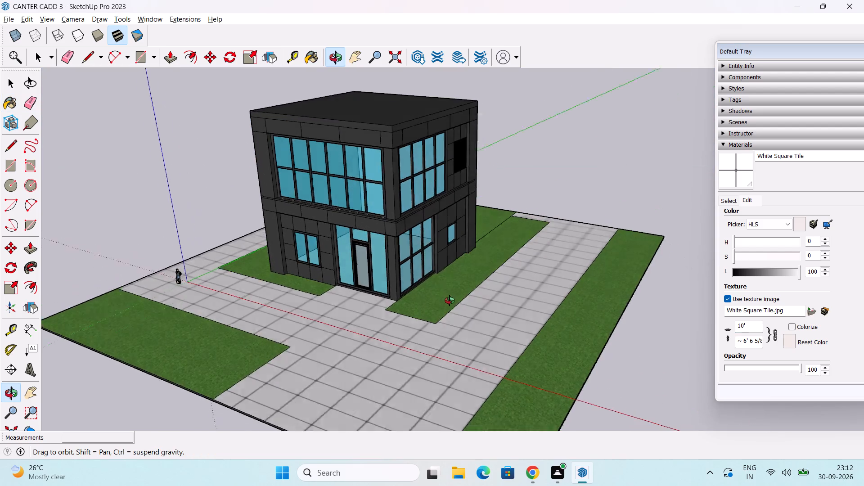
{"action": "middle_click_drag", "start_coordinate": [450, 301], "coordinate": [433, 315]}
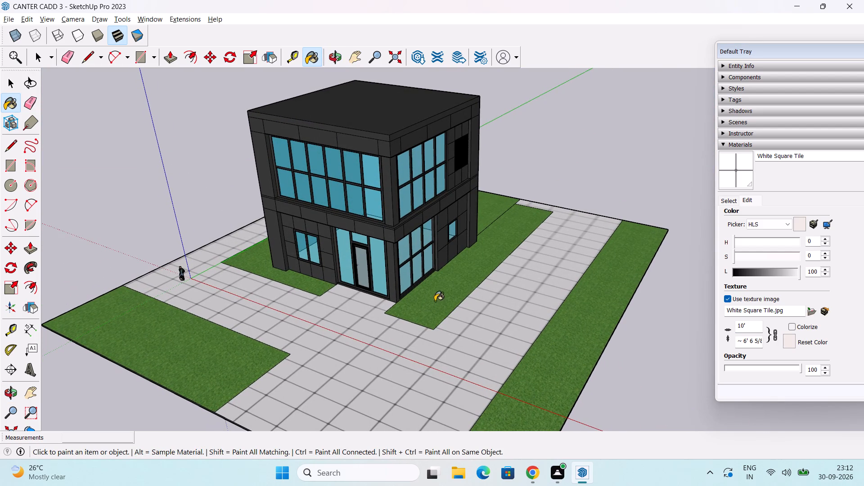
{"action": "middle_click_drag", "start_coordinate": [420, 324], "coordinate": [384, 300]}
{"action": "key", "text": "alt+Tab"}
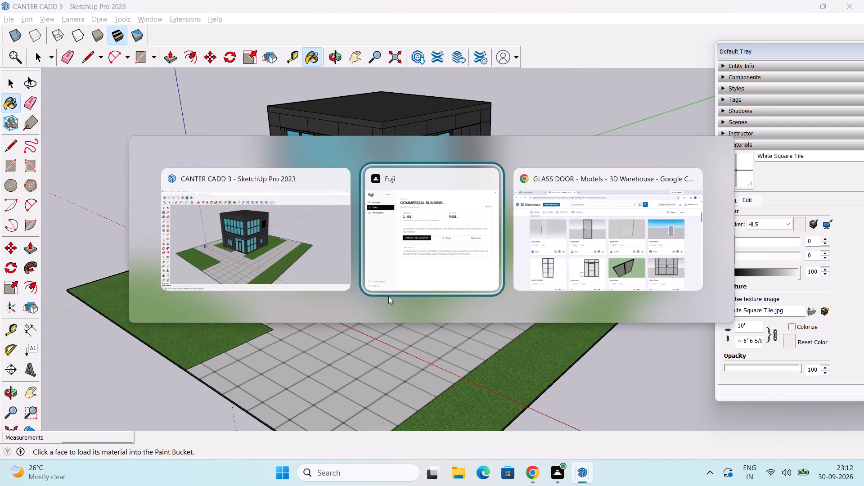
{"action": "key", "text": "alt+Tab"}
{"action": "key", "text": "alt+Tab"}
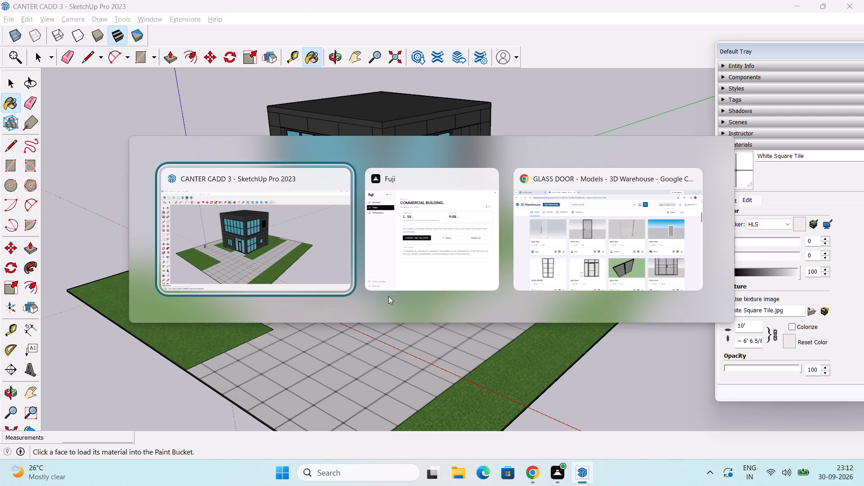
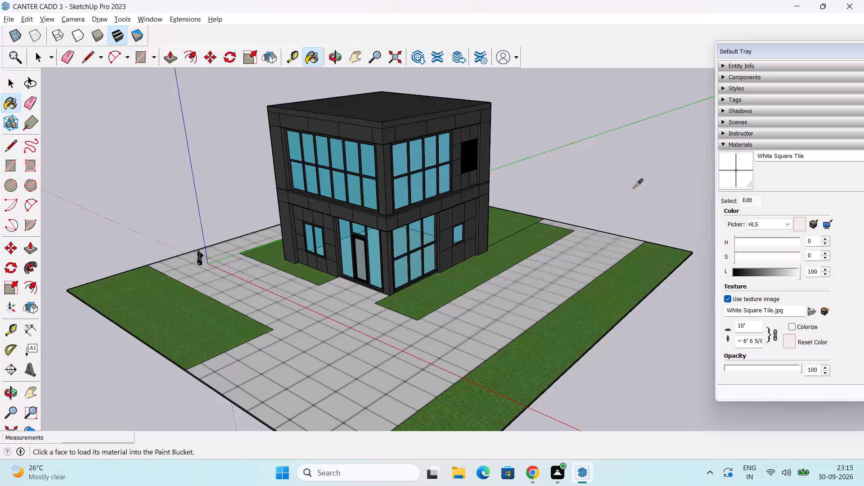
Import the Grass SketchUp file from the Downloads folder as a component.
{"action": "key", "text": "space"}
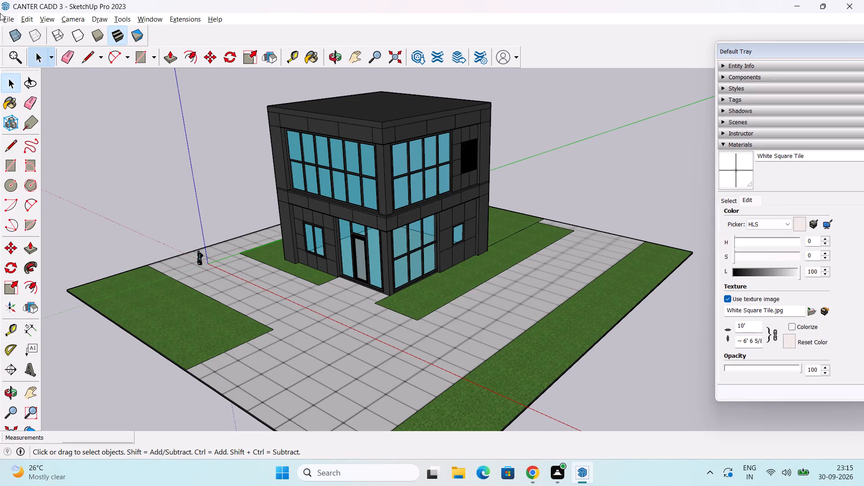
{"action": "left_click", "coordinate": [0, 19]}
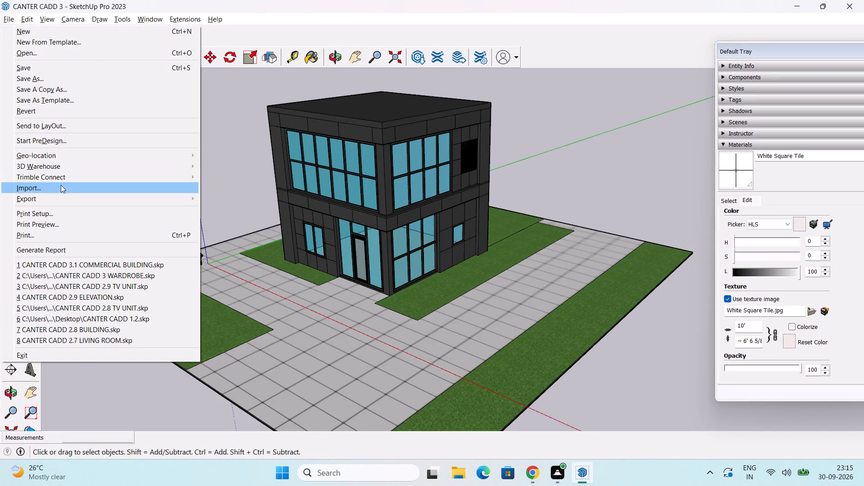
{"action": "left_click", "coordinate": [61, 186]}
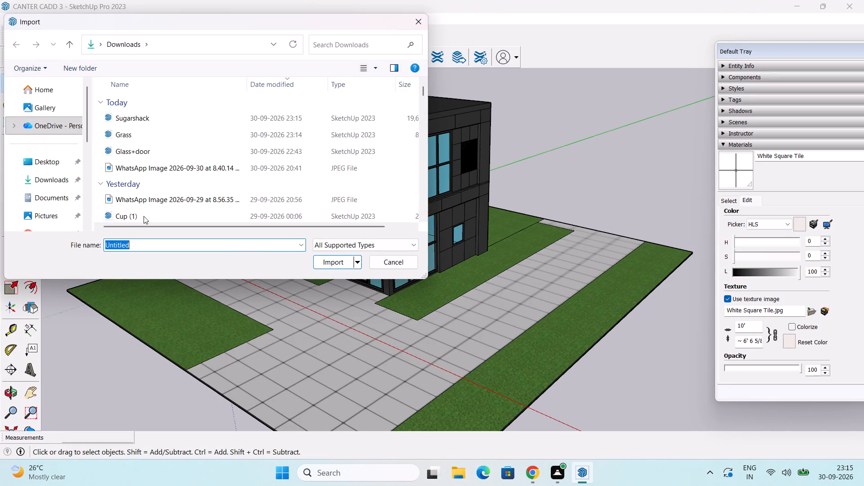
{"action": "left_click", "coordinate": [56, 177]}
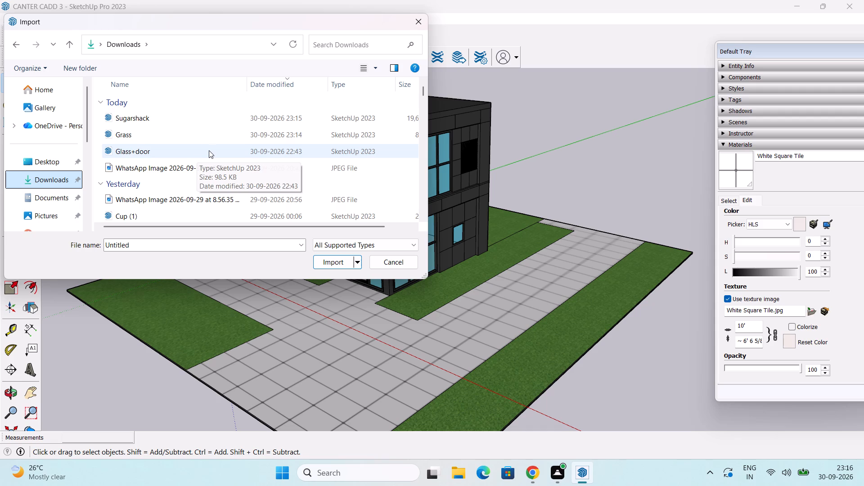
{"action": "left_click_drag", "start_coordinate": [209, 150], "coordinate": [226, 146]}
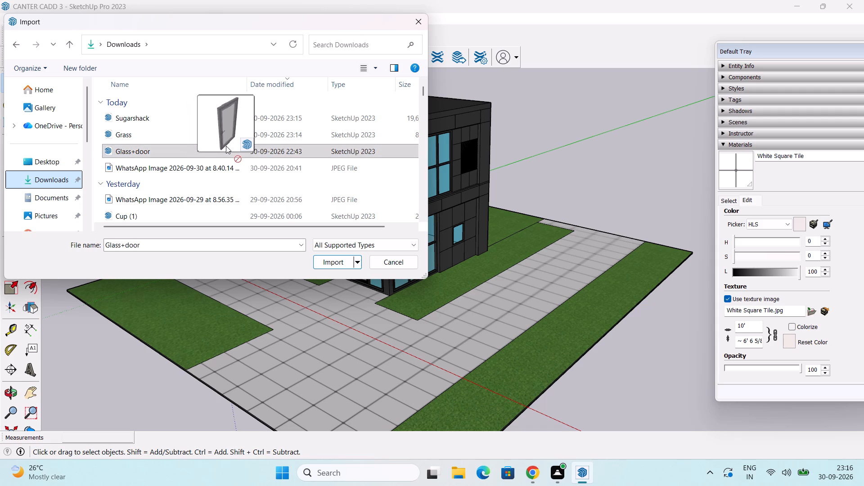
{"action": "left_click_drag", "start_coordinate": [226, 146], "coordinate": [228, 146]}
{"action": "left_click", "coordinate": [186, 127]}
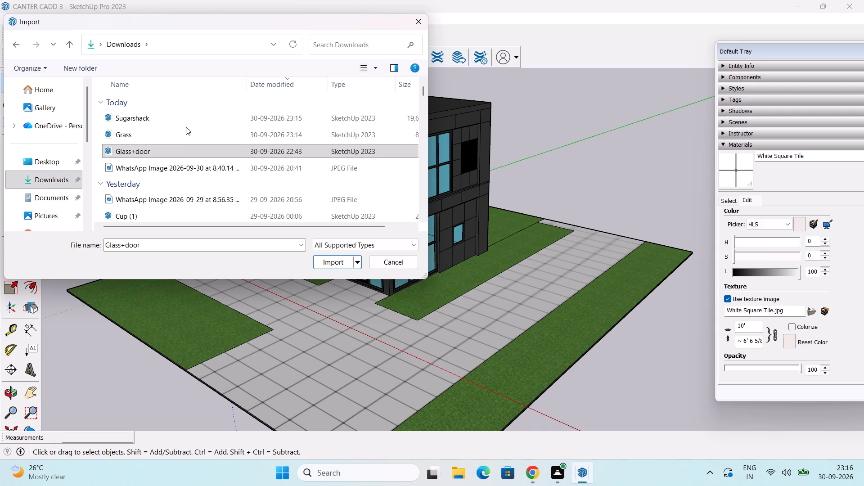
{"action": "left_click", "coordinate": [189, 133]}
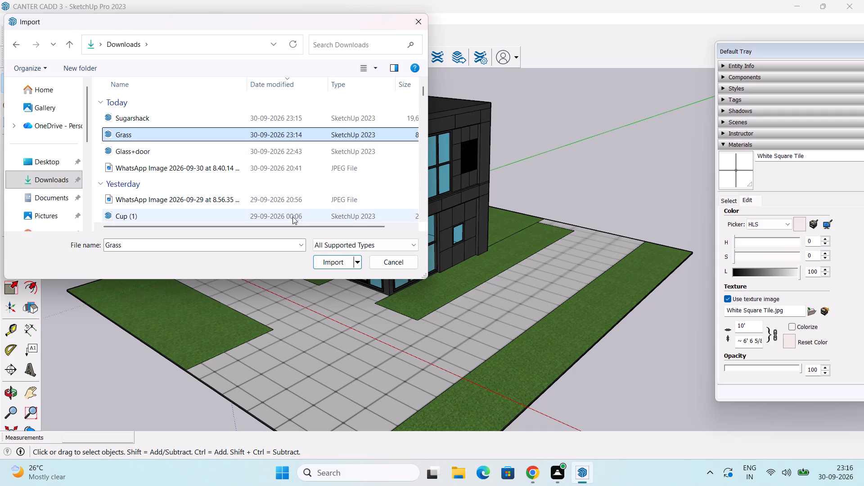
{"action": "left_click", "coordinate": [330, 260]}
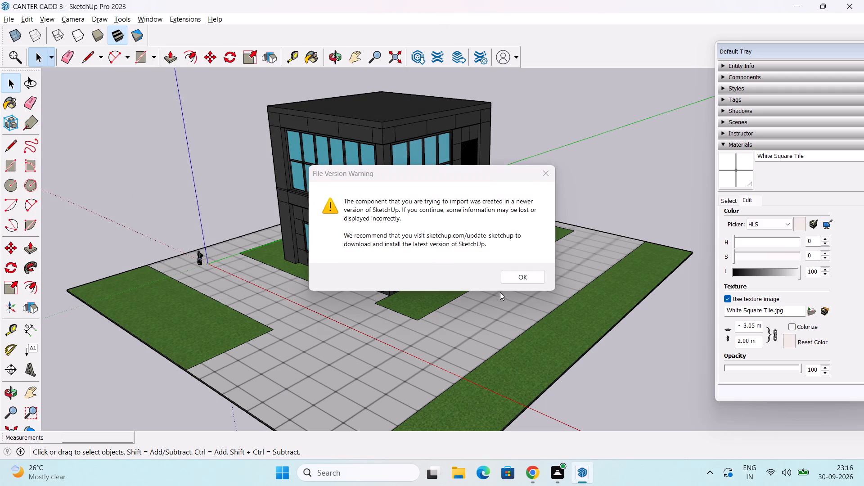
{"action": "left_click", "coordinate": [519, 279]}
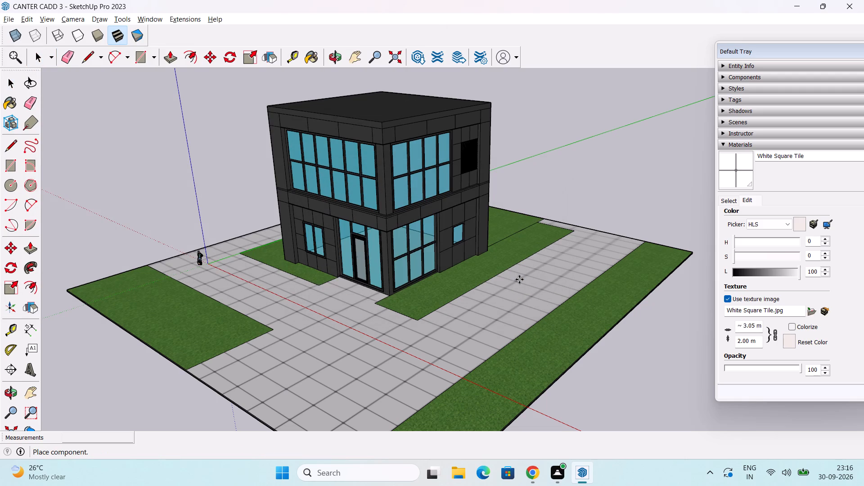
Place the imported grass patch on the long green strip along the site's outer edge, near the red axis.
{"action": "scroll", "coordinate": [519, 279], "scroll_direction": "down", "scroll_amount": 5}
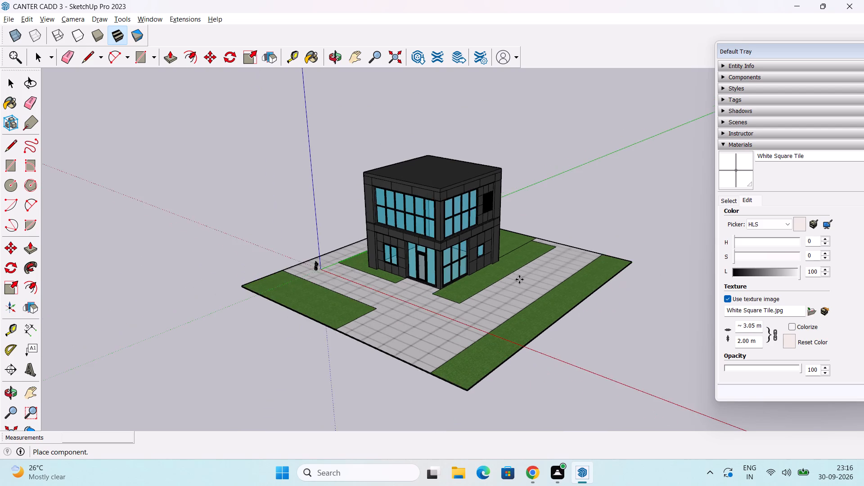
{"action": "scroll", "coordinate": [519, 279], "scroll_direction": "down", "scroll_amount": 17}
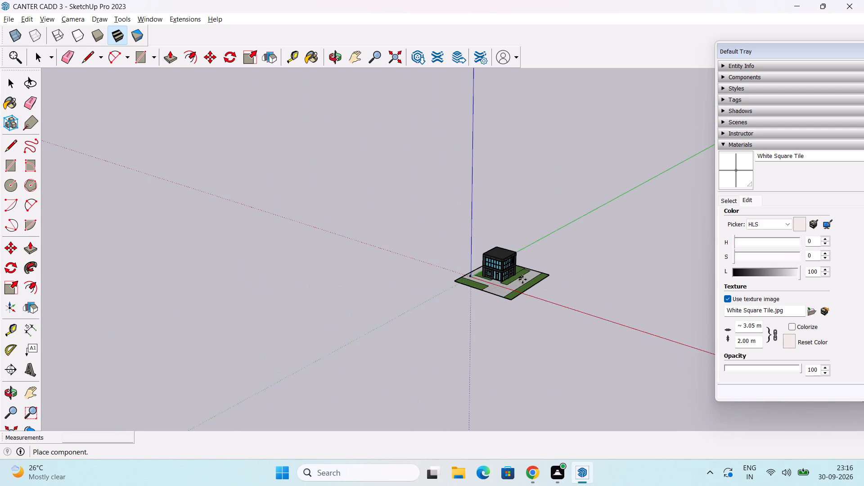
{"action": "scroll", "coordinate": [541, 285], "scroll_direction": "up", "scroll_amount": 8}
{"action": "scroll", "coordinate": [477, 271], "scroll_direction": "up", "scroll_amount": 7}
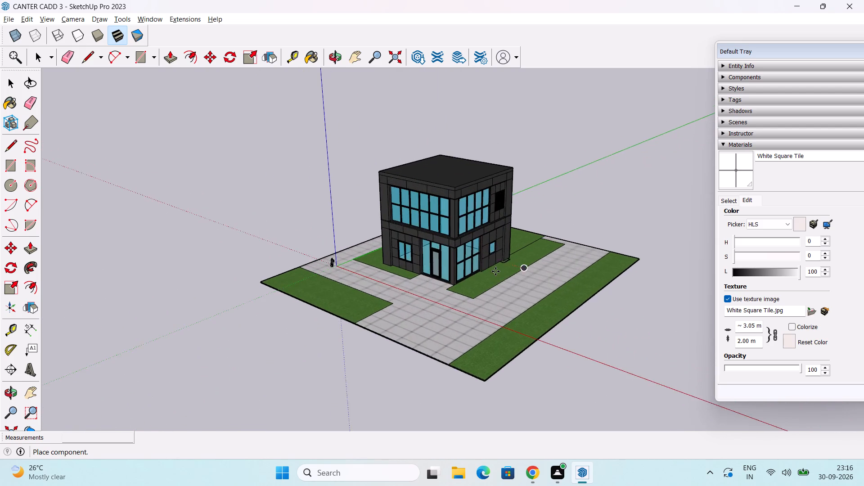
{"action": "scroll", "coordinate": [495, 271], "scroll_direction": "up", "scroll_amount": 15}
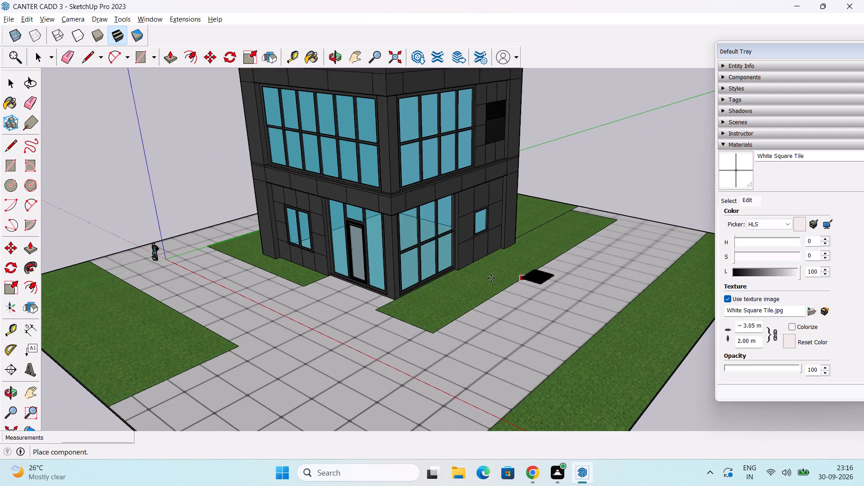
{"action": "scroll", "coordinate": [491, 278], "scroll_direction": "up", "scroll_amount": 7}
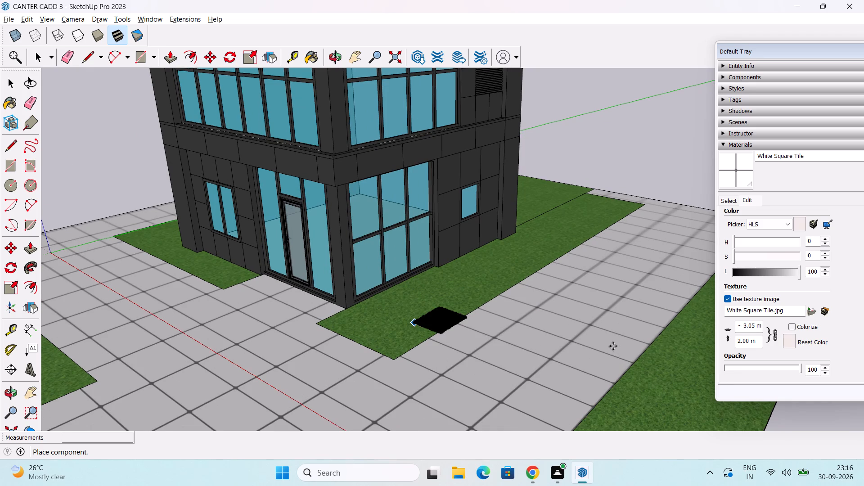
{"action": "scroll", "coordinate": [567, 387], "scroll_direction": "down", "scroll_amount": 2}
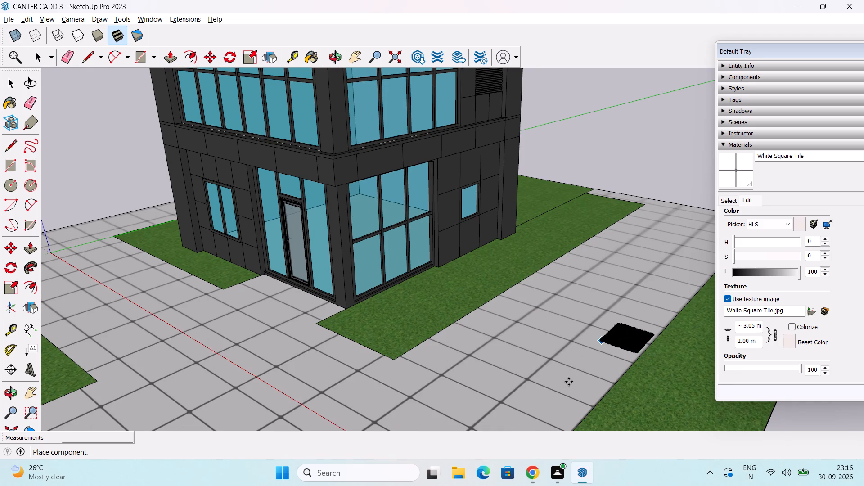
{"action": "middle_click_drag", "start_coordinate": [562, 346], "coordinate": [536, 211]}
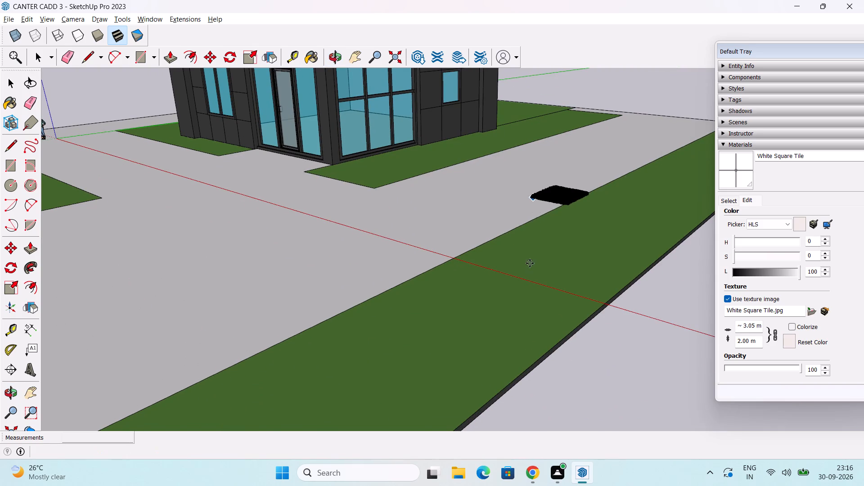
{"action": "left_click", "coordinate": [420, 351]}
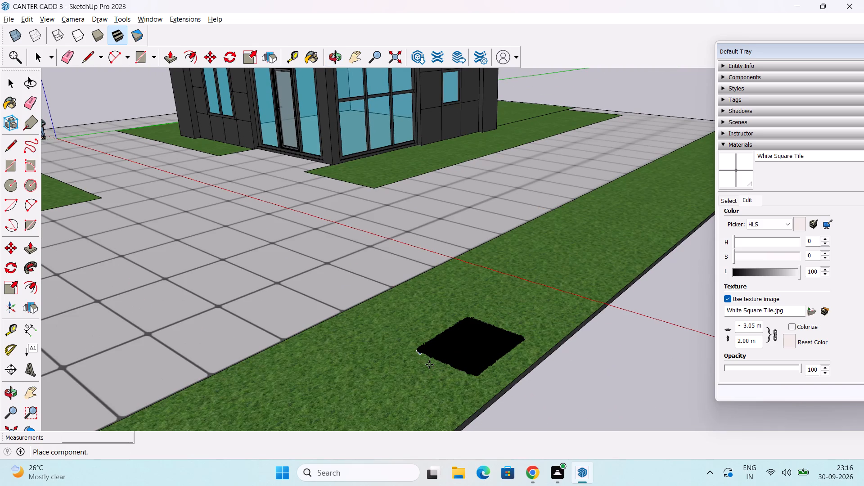
{"action": "left_click", "coordinate": [428, 363]}
{"action": "left_click", "coordinate": [442, 357]}
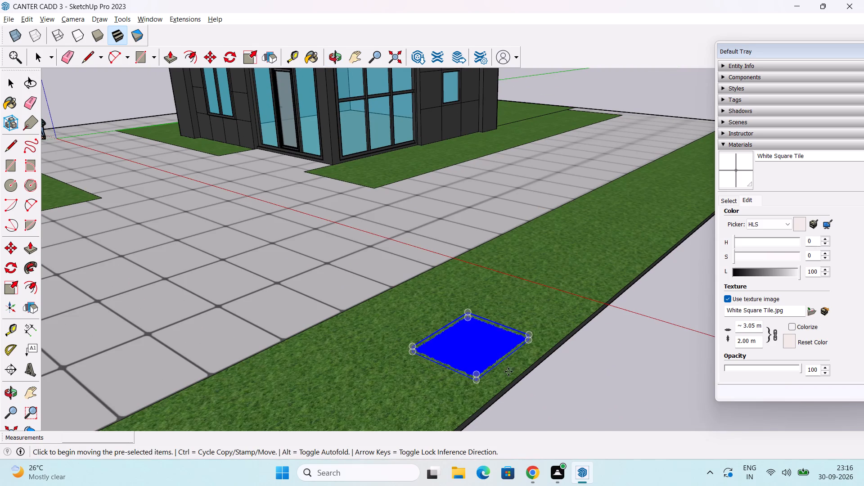
{"action": "key", "text": "space"}
{"action": "scroll", "coordinate": [478, 366], "scroll_direction": "up", "scroll_amount": 4}
{"action": "key", "text": "space"}
{"action": "key", "text": "space"}
{"action": "key", "text": "space"}
{"action": "key", "text": "space"}
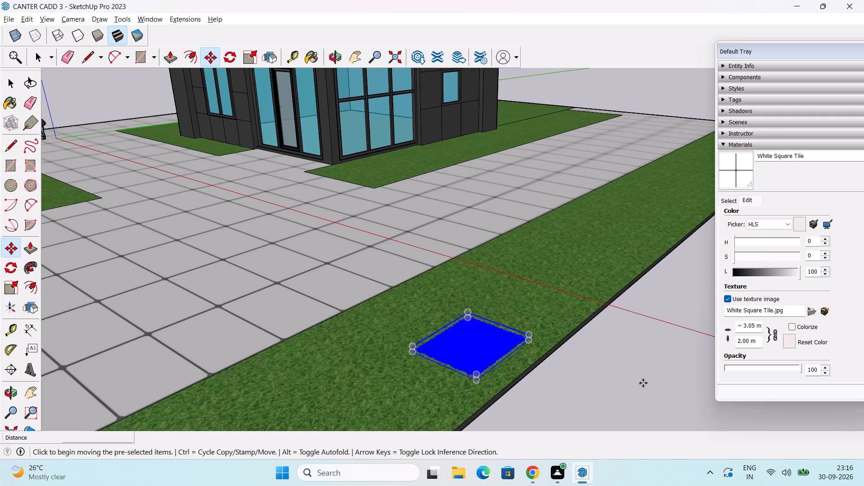
{"action": "key", "text": "space"}
{"action": "key", "text": "space"}
{"action": "key", "text": "Escape"}
{"action": "key", "text": "Escape"}
{"action": "key", "text": "Escape"}
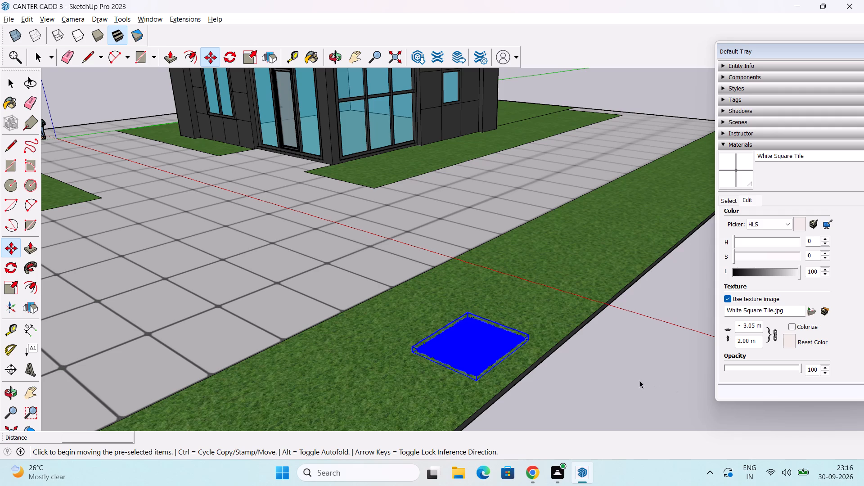
Save the model.
{"action": "key", "text": "ctrl+s"}
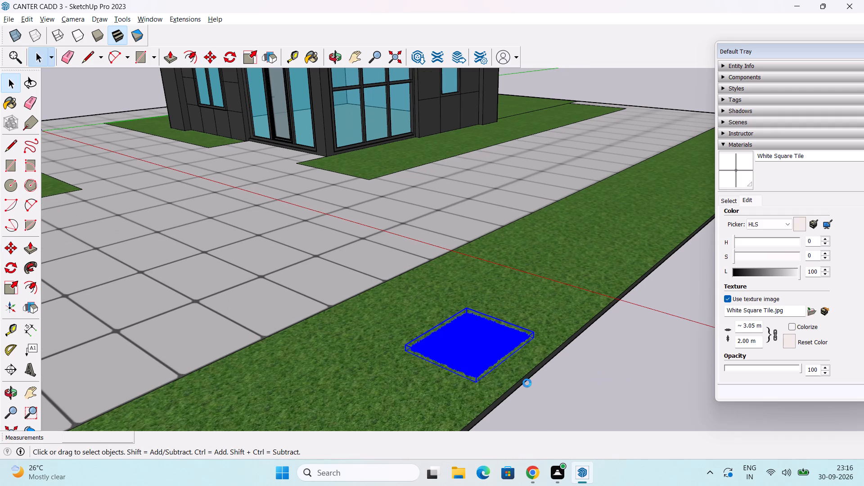
Examine the placed grass patch up close, from ground level and from above.
{"action": "scroll", "coordinate": [527, 383], "scroll_direction": "up", "scroll_amount": 11}
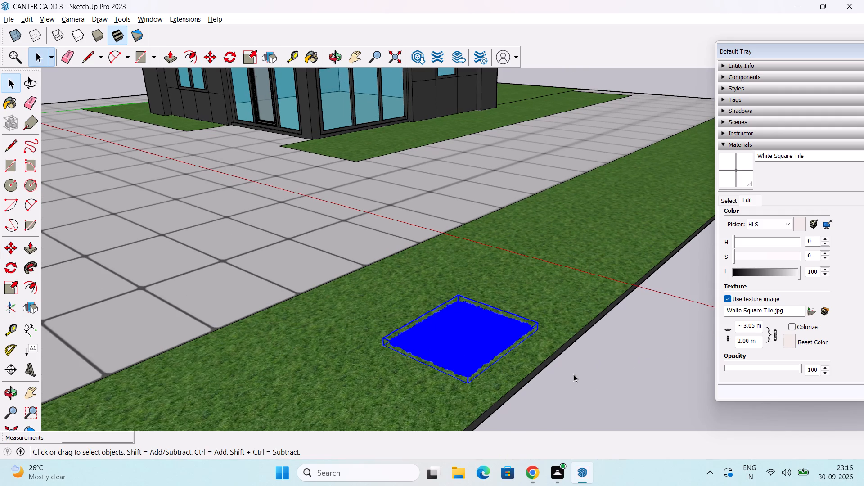
{"action": "left_click", "coordinate": [606, 379]}
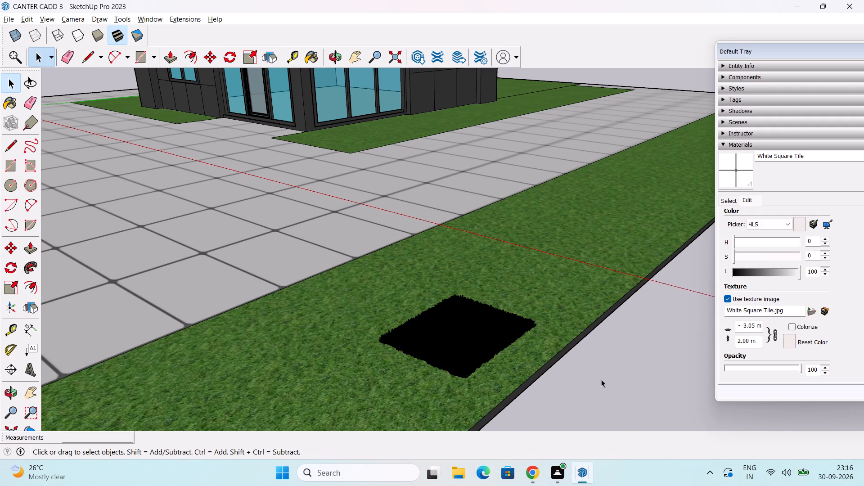
{"action": "scroll", "coordinate": [459, 367], "scroll_direction": "up", "scroll_amount": 18}
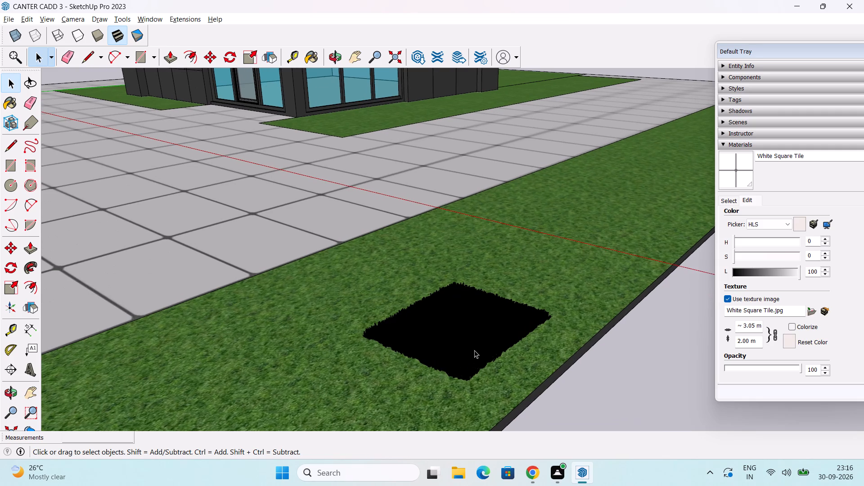
{"action": "scroll", "coordinate": [474, 350], "scroll_direction": "up", "scroll_amount": 9}
{"action": "middle_click_drag", "start_coordinate": [474, 331], "coordinate": [445, 224]}
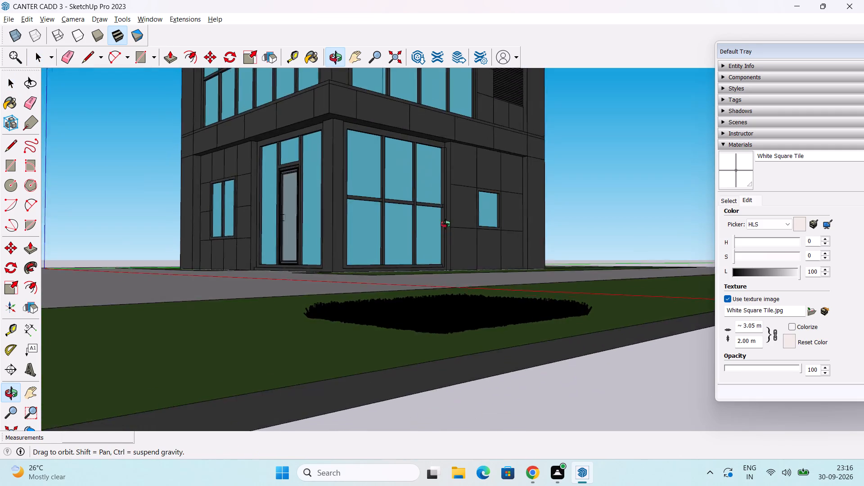
{"action": "middle_click_drag", "start_coordinate": [445, 224], "coordinate": [380, 360]}
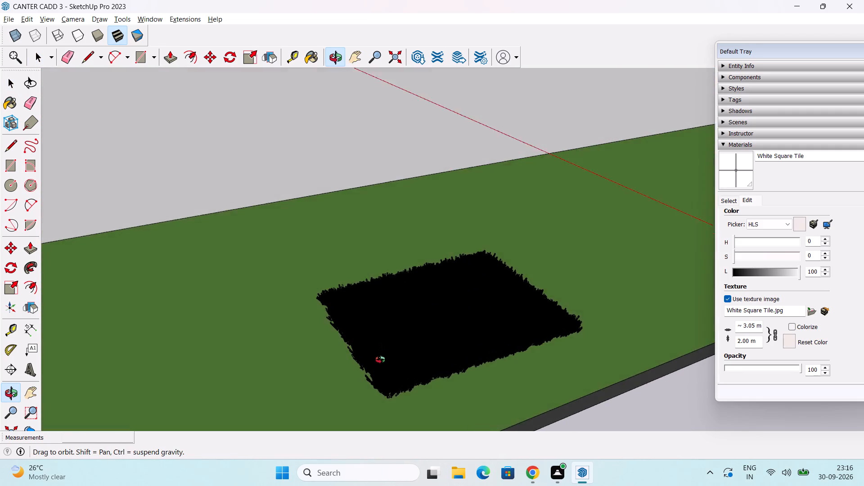
{"action": "middle_click_drag", "start_coordinate": [380, 360], "coordinate": [381, 378]}
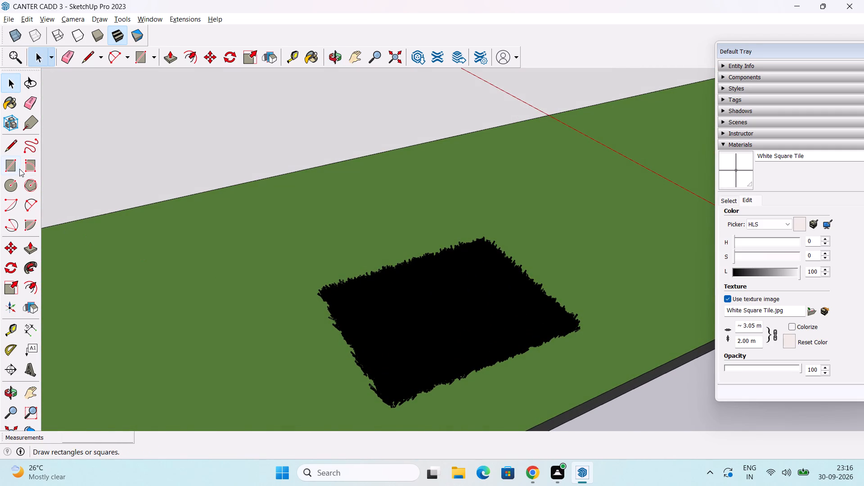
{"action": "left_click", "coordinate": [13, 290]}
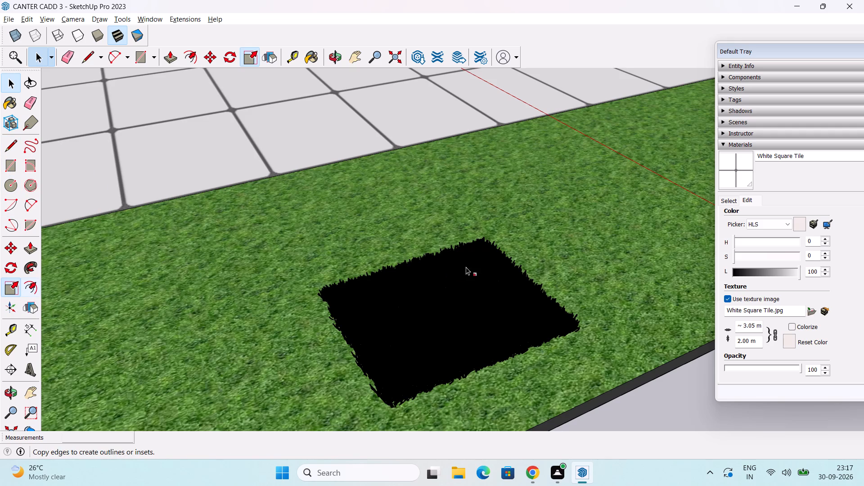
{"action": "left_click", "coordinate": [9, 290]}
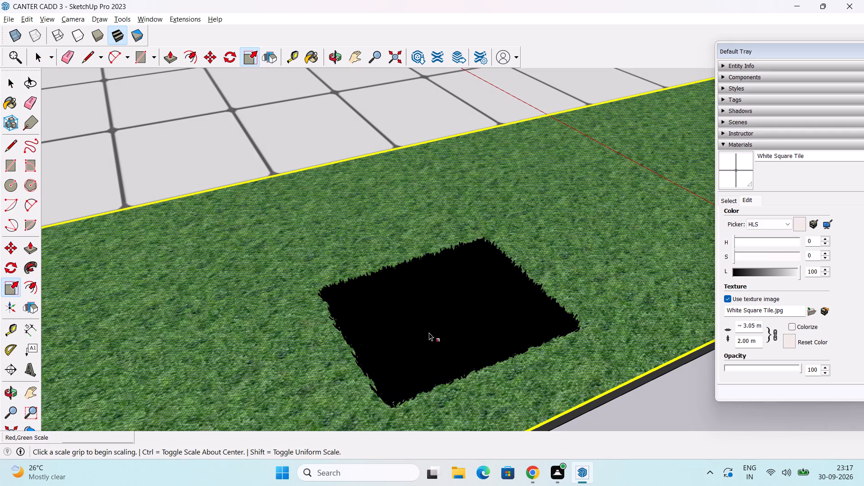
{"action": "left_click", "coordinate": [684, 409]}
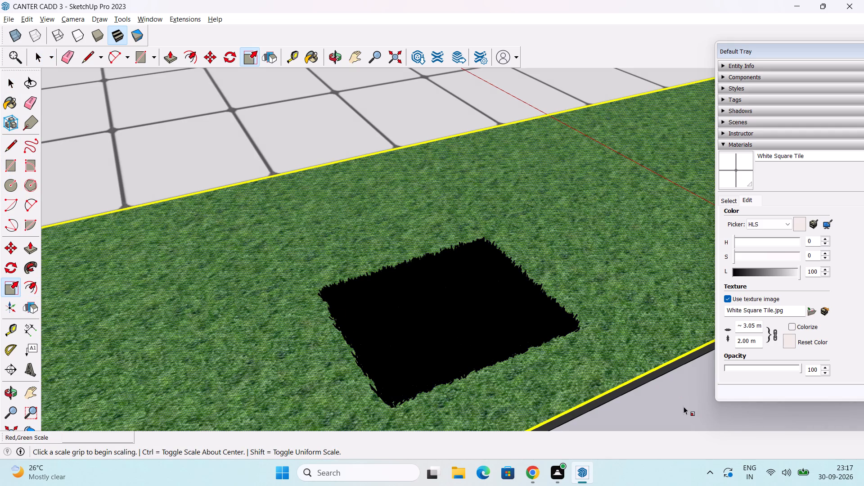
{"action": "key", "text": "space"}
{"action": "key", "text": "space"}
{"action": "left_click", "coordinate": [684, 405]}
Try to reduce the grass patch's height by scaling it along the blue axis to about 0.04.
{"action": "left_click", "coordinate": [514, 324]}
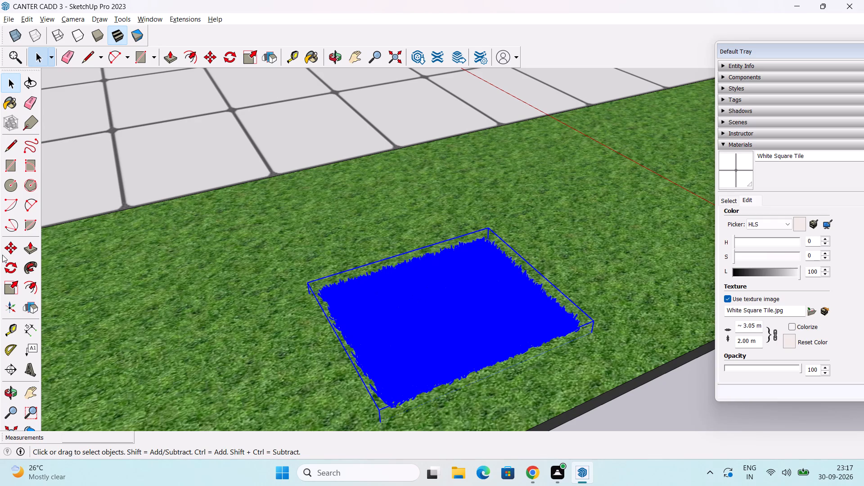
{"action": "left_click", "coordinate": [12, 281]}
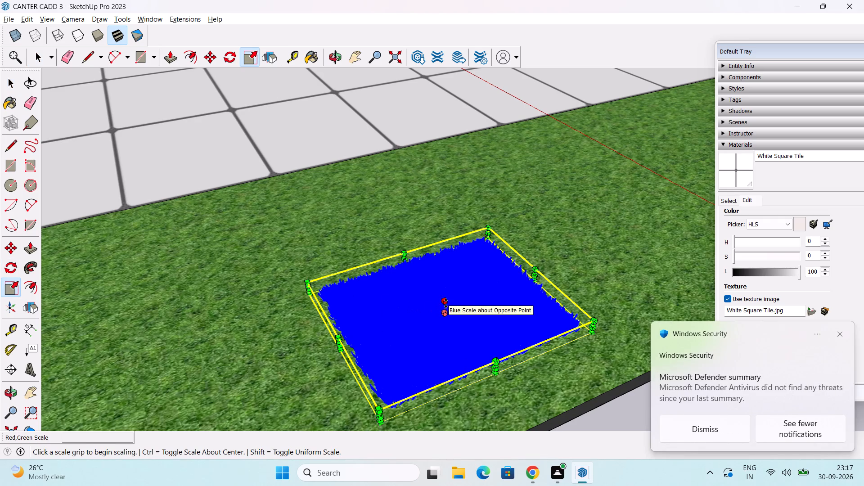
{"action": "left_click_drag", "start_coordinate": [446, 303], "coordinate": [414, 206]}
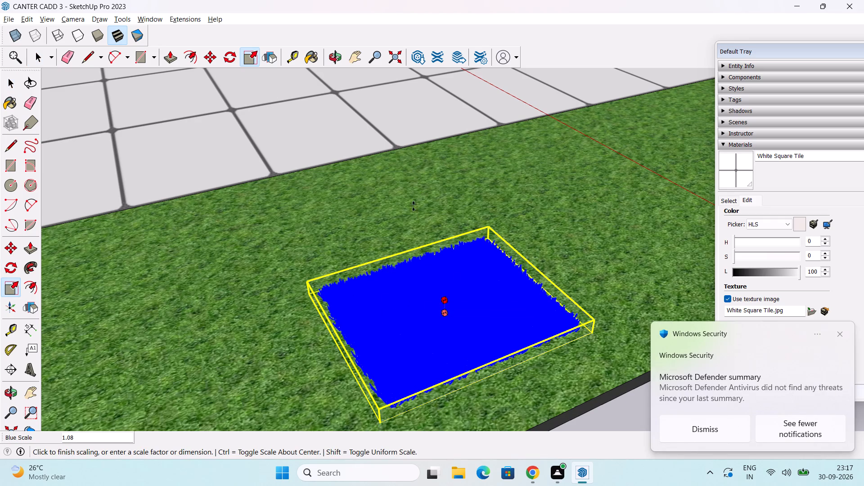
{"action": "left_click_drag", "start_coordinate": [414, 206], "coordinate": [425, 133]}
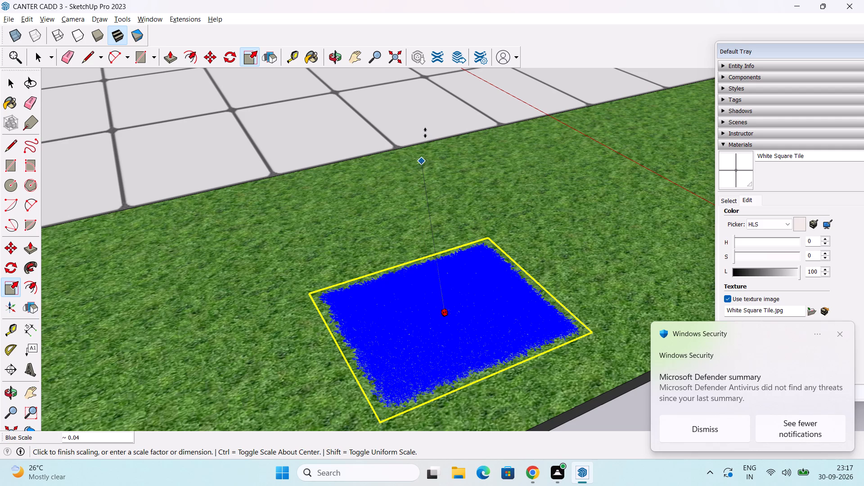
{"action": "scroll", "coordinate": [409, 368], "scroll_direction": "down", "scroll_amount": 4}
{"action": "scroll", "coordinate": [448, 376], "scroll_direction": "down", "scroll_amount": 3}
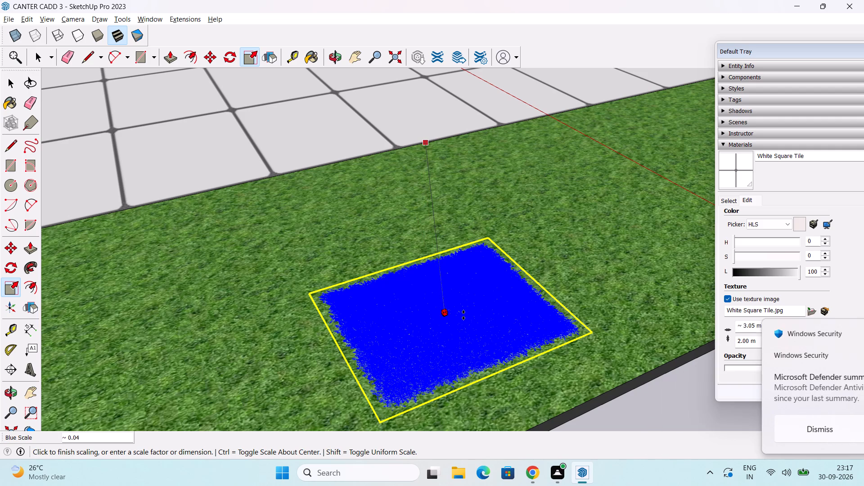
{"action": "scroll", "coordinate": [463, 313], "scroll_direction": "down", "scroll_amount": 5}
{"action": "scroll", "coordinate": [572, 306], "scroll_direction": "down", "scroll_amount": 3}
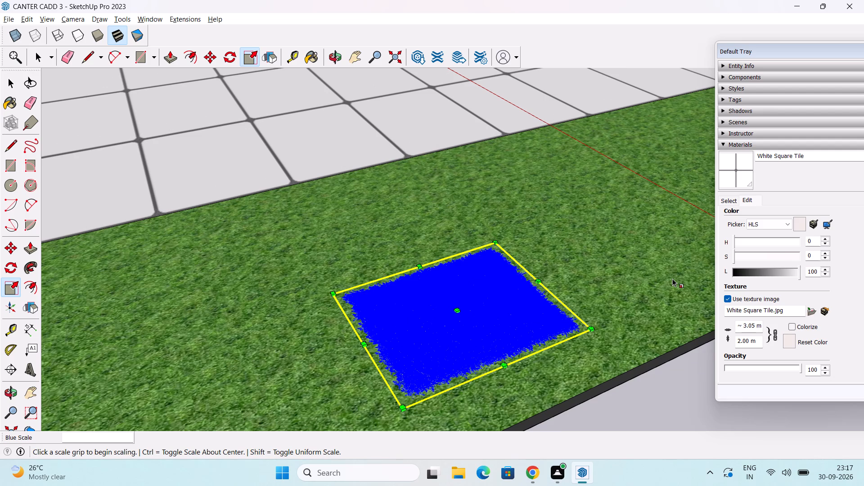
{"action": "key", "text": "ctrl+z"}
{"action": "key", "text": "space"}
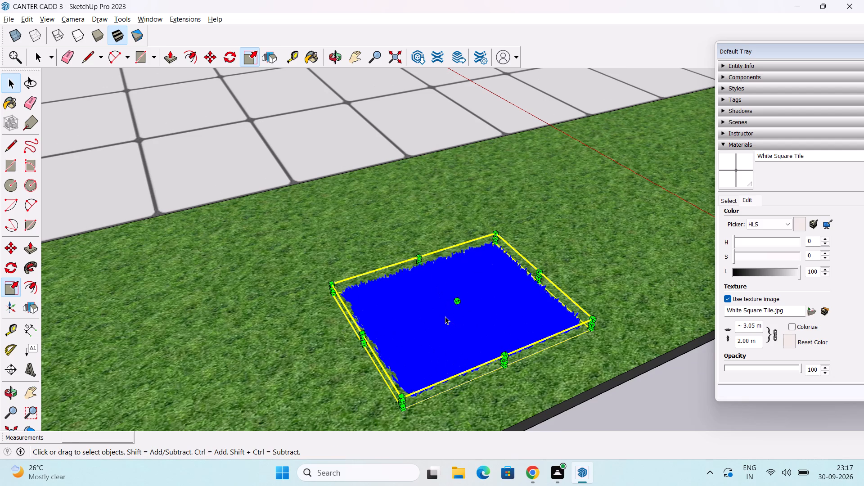
Scale the grass patch down along the blue axis until it is nearly flat against the strip.
{"action": "middle_click_drag", "start_coordinate": [408, 321], "coordinate": [392, 217]}
{"action": "scroll", "coordinate": [403, 261], "scroll_direction": "down", "scroll_amount": 1}
{"action": "middle_click_drag", "start_coordinate": [421, 323], "coordinate": [415, 288]}
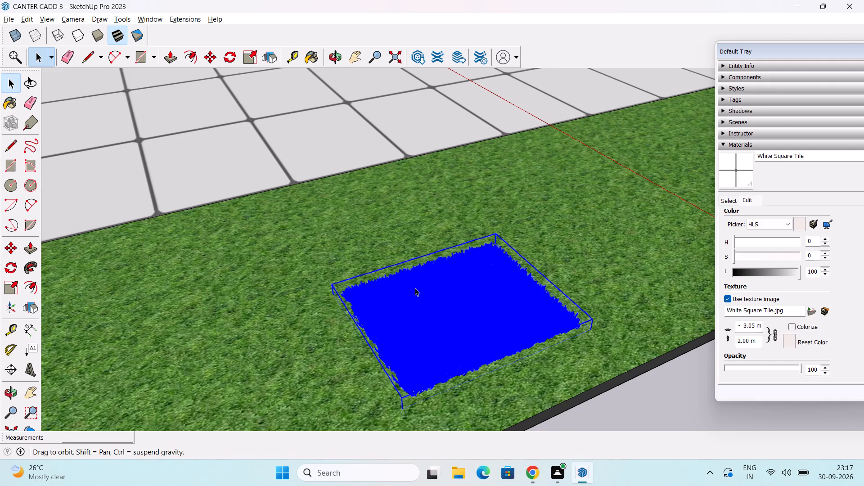
{"action": "middle_click_drag", "start_coordinate": [415, 288], "coordinate": [410, 267]}
{"action": "scroll", "coordinate": [430, 265], "scroll_direction": "down", "scroll_amount": 12}
{"action": "middle_click_drag", "start_coordinate": [564, 345], "coordinate": [572, 332]}
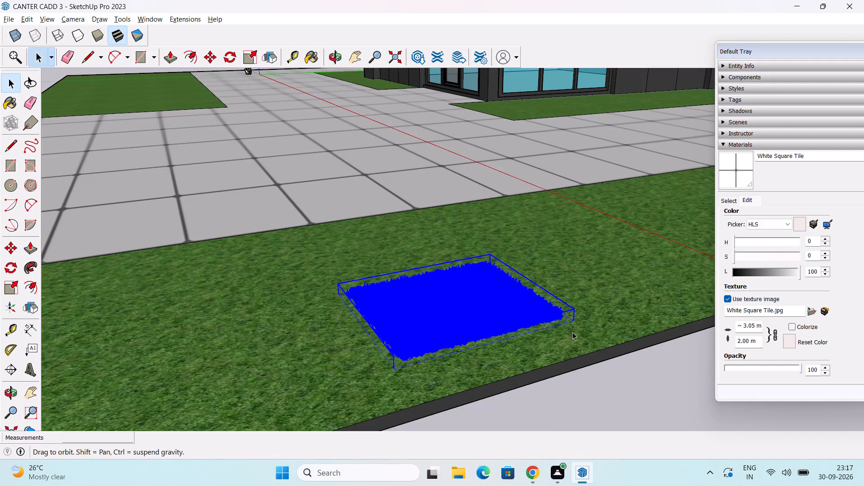
{"action": "middle_click_drag", "start_coordinate": [572, 332], "coordinate": [499, 288]}
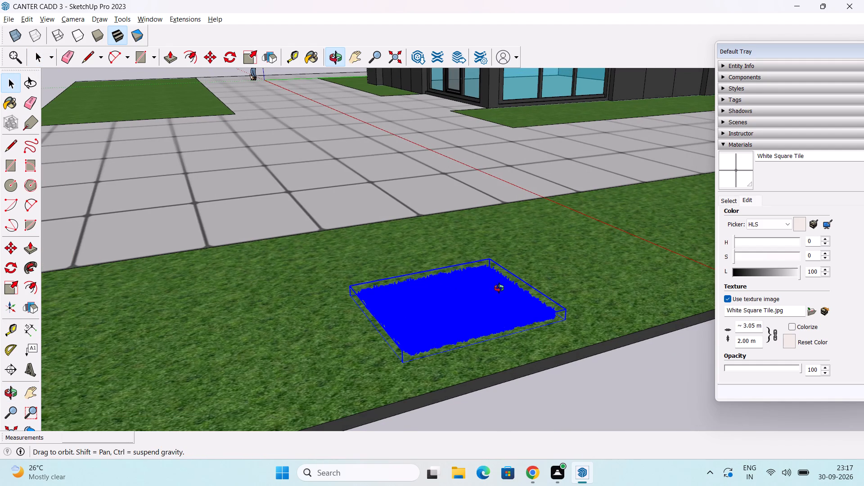
{"action": "middle_click_drag", "start_coordinate": [499, 288], "coordinate": [500, 353]}
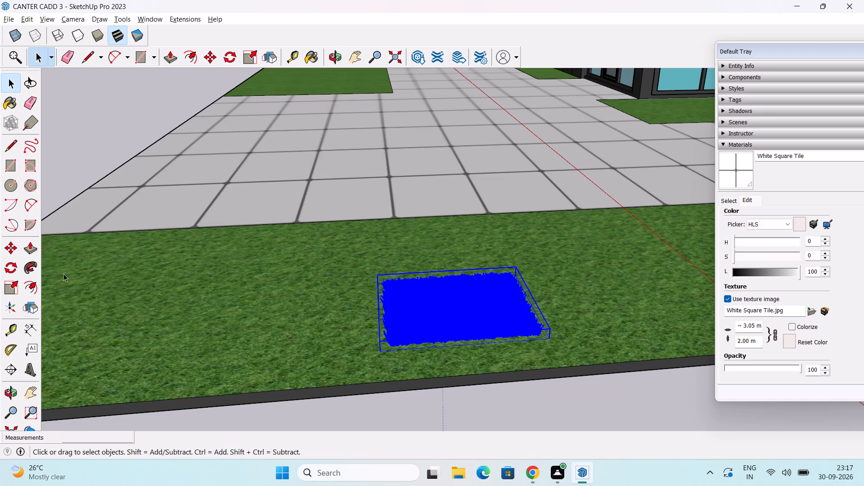
{"action": "left_click", "coordinate": [4, 281]}
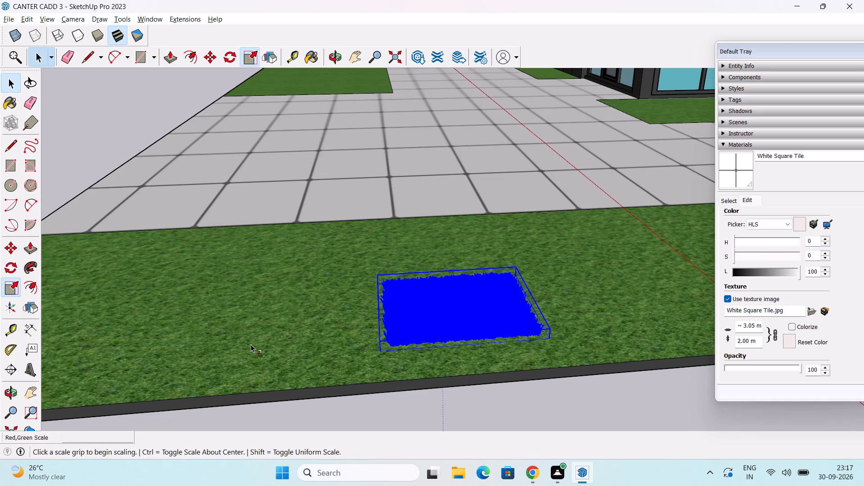
{"action": "left_click_drag", "start_coordinate": [457, 301], "coordinate": [463, 221]}
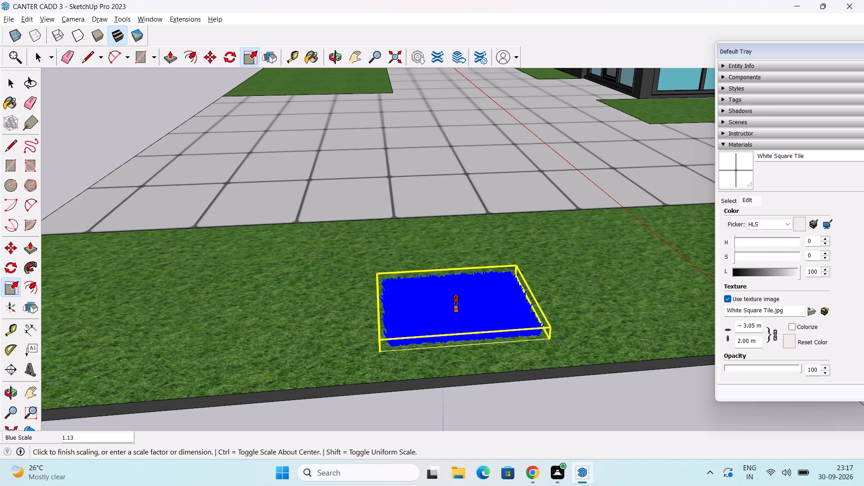
{"action": "left_click_drag", "start_coordinate": [456, 301], "coordinate": [456, 225]}
{"action": "scroll", "coordinate": [499, 259], "scroll_direction": "down", "scroll_amount": 2}
{"action": "scroll", "coordinate": [494, 329], "scroll_direction": "down", "scroll_amount": 2}
{"action": "scroll", "coordinate": [559, 375], "scroll_direction": "down", "scroll_amount": 2}
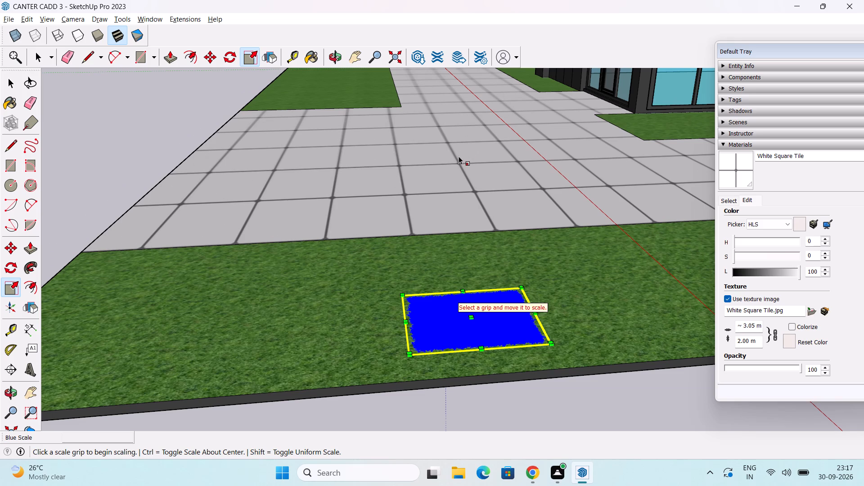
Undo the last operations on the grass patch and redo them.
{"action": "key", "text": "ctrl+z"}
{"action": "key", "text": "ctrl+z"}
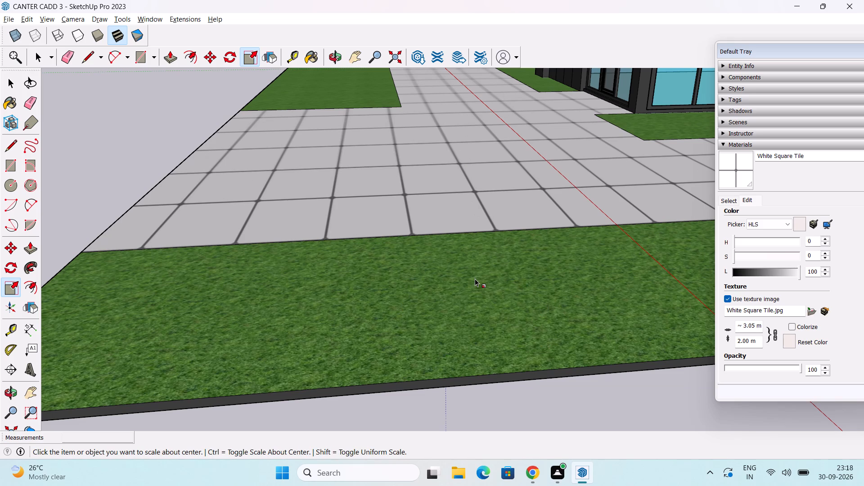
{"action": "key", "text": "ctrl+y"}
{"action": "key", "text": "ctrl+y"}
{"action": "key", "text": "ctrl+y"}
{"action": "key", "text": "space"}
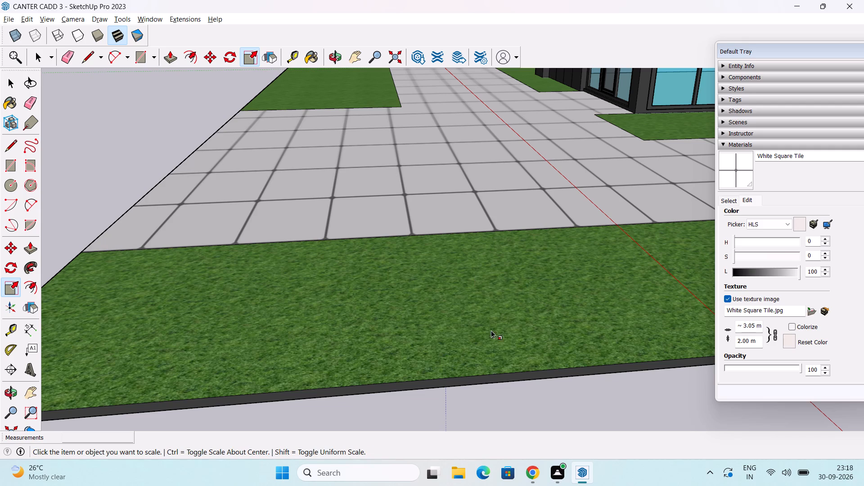
Select the grass patch and examine it up close, from above, against the whole site and from ground level.
{"action": "scroll", "coordinate": [498, 341], "scroll_direction": "up", "scroll_amount": 3}
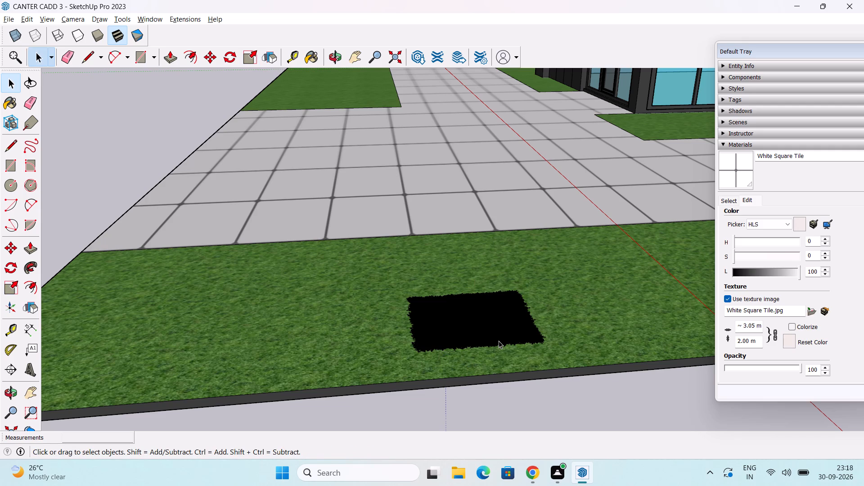
{"action": "scroll", "coordinate": [499, 341], "scroll_direction": "up", "scroll_amount": 16}
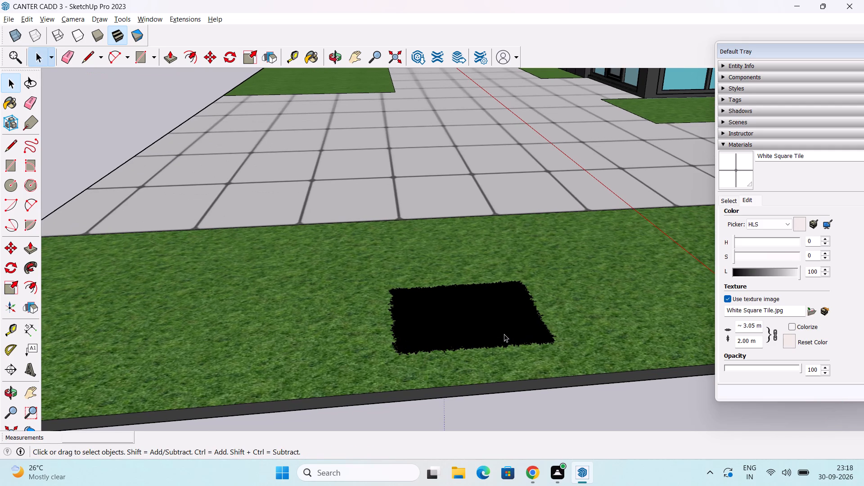
{"action": "scroll", "coordinate": [499, 336], "scroll_direction": "up", "scroll_amount": 10}
{"action": "scroll", "coordinate": [463, 343], "scroll_direction": "up", "scroll_amount": 5}
{"action": "scroll", "coordinate": [495, 319], "scroll_direction": "up", "scroll_amount": 3}
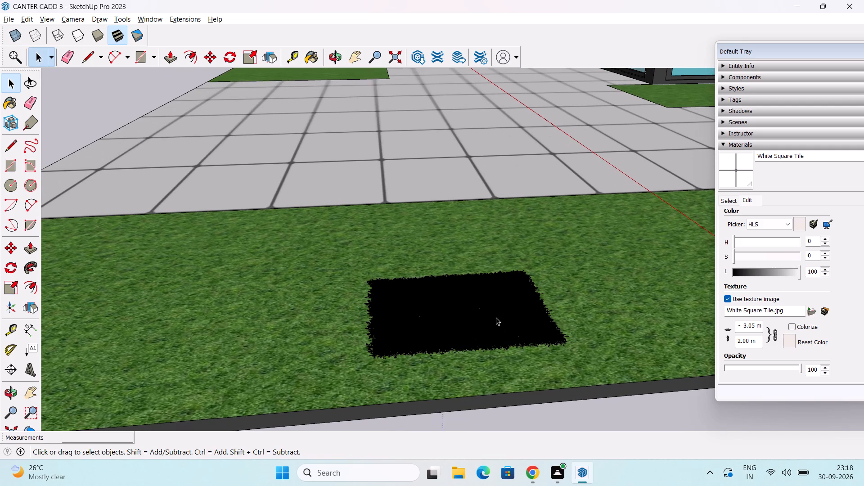
{"action": "scroll", "coordinate": [496, 317], "scroll_direction": "up", "scroll_amount": 14}
{"action": "middle_click_drag", "start_coordinate": [498, 298], "coordinate": [509, 410]}
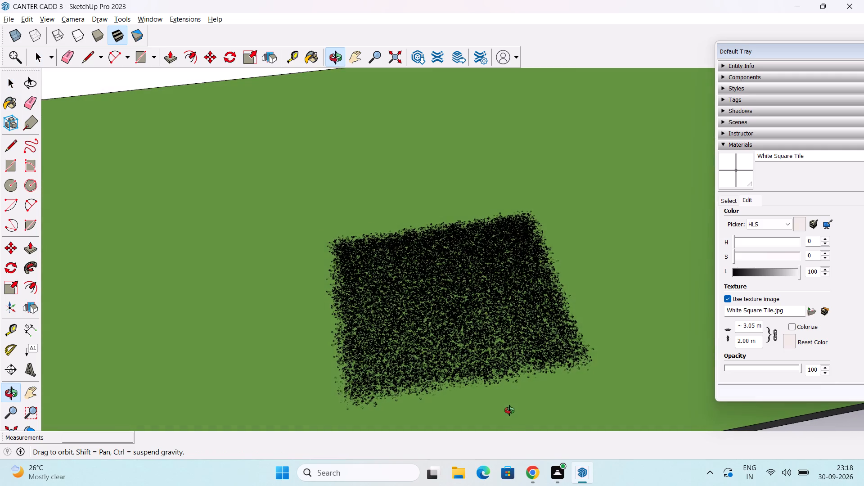
{"action": "middle_click_drag", "start_coordinate": [509, 410], "coordinate": [511, 411]}
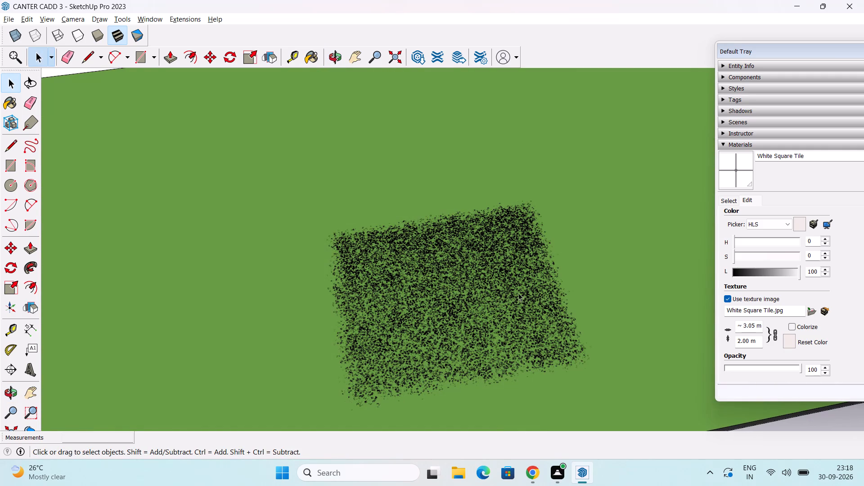
{"action": "left_click", "coordinate": [493, 297]}
{"action": "scroll", "coordinate": [525, 299], "scroll_direction": "down", "scroll_amount": 4}
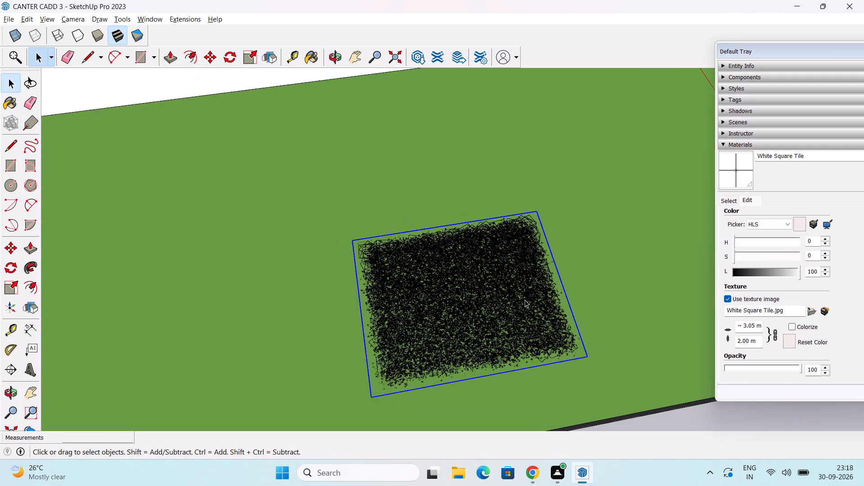
{"action": "scroll", "coordinate": [525, 300], "scroll_direction": "down", "scroll_amount": 18}
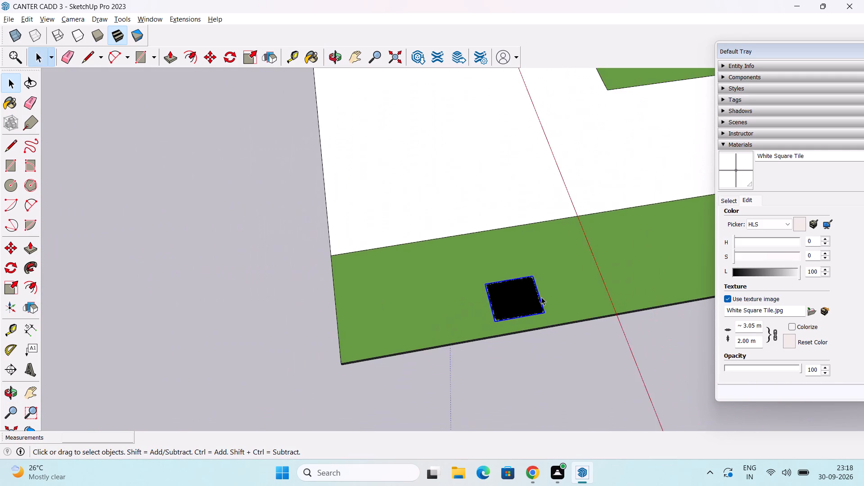
{"action": "scroll", "coordinate": [541, 297], "scroll_direction": "down", "scroll_amount": 9}
{"action": "middle_click_drag", "start_coordinate": [589, 273], "coordinate": [406, 312]}
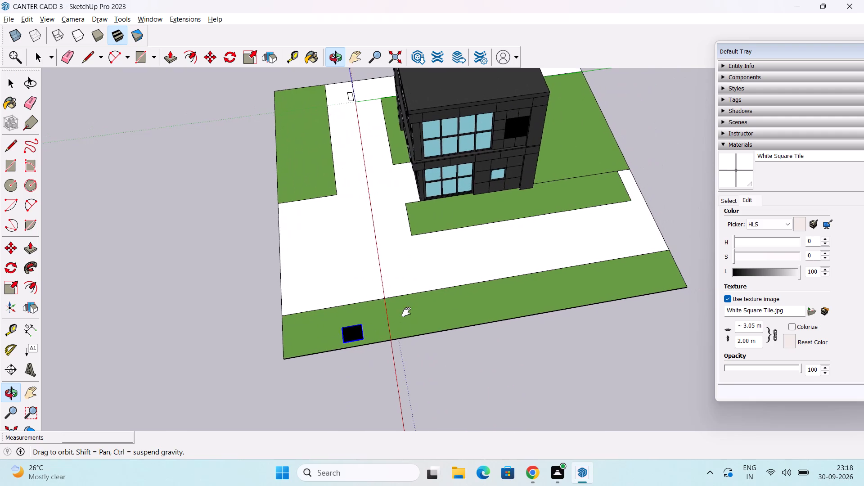
{"action": "middle_click_drag", "start_coordinate": [406, 312], "coordinate": [406, 312]}
{"action": "scroll", "coordinate": [364, 334], "scroll_direction": "up", "scroll_amount": 10}
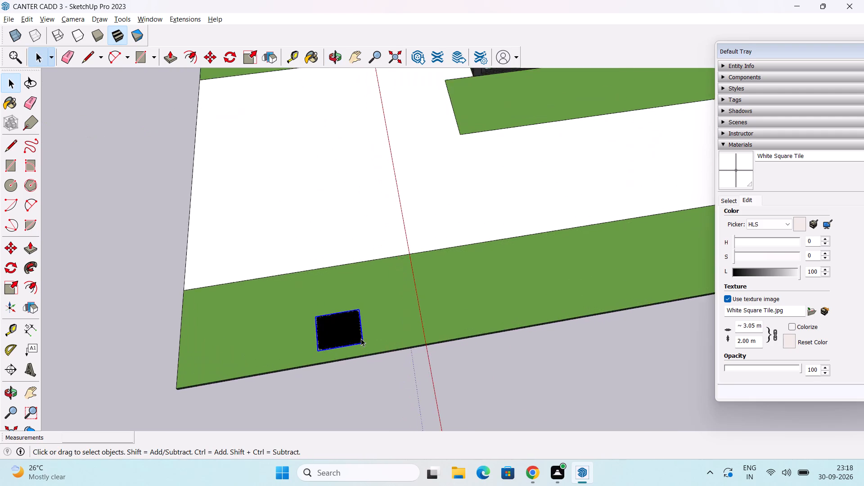
{"action": "scroll", "coordinate": [361, 338], "scroll_direction": "up", "scroll_amount": 19}
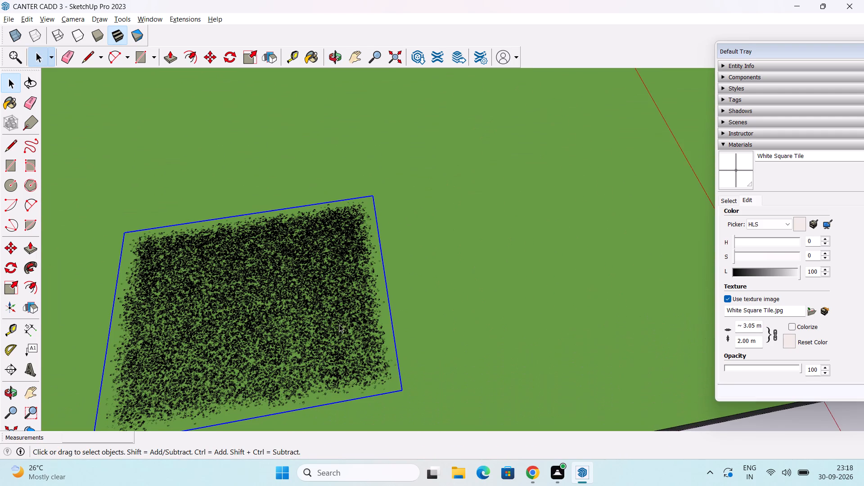
{"action": "middle_click_drag", "start_coordinate": [323, 340], "coordinate": [277, 102]}
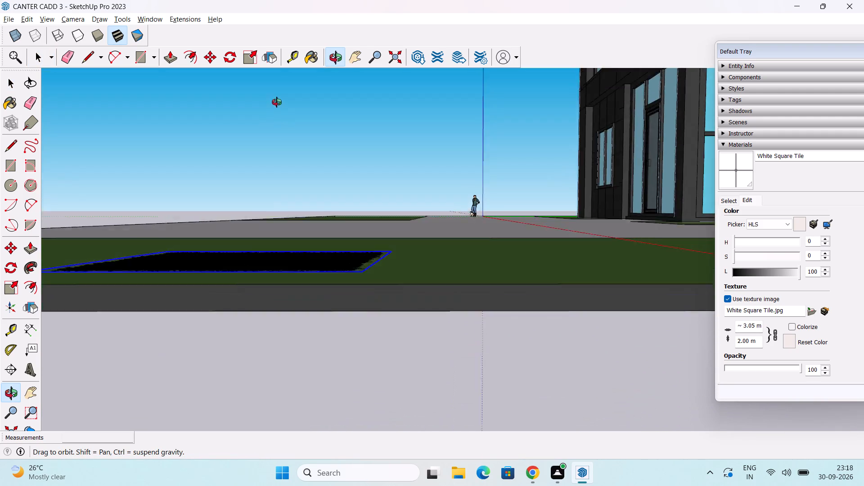
{"action": "middle_click_drag", "start_coordinate": [277, 102], "coordinate": [286, 250]}
Scale the grass patch again along the blue axis with a factor of 1.00.
{"action": "left_click", "coordinate": [9, 289]}
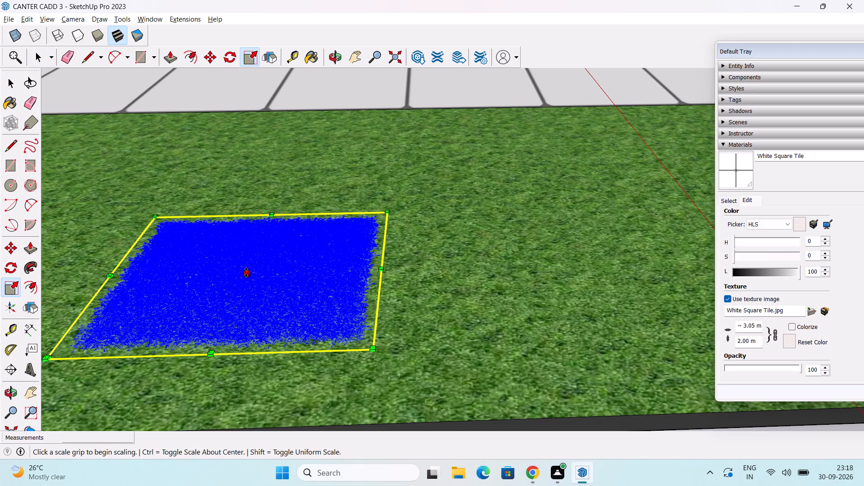
{"action": "left_click_drag", "start_coordinate": [246, 272], "coordinate": [243, 180]}
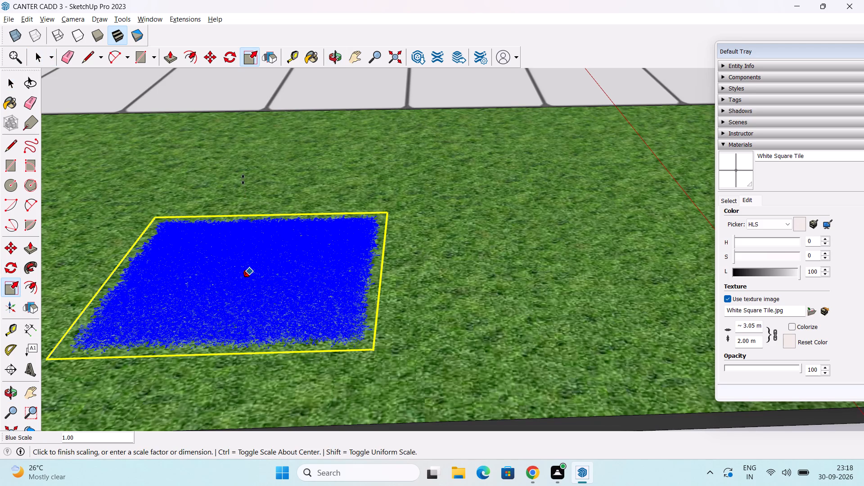
{"action": "left_click_drag", "start_coordinate": [243, 180], "coordinate": [243, 178]}
{"action": "middle_click_drag", "start_coordinate": [246, 288], "coordinate": [246, 272]}
{"action": "middle_click_drag", "start_coordinate": [246, 272], "coordinate": [253, 177]}
{"action": "scroll", "coordinate": [394, 274], "scroll_direction": "down", "scroll_amount": 2}
{"action": "middle_click_drag", "start_coordinate": [394, 288], "coordinate": [352, 280]}
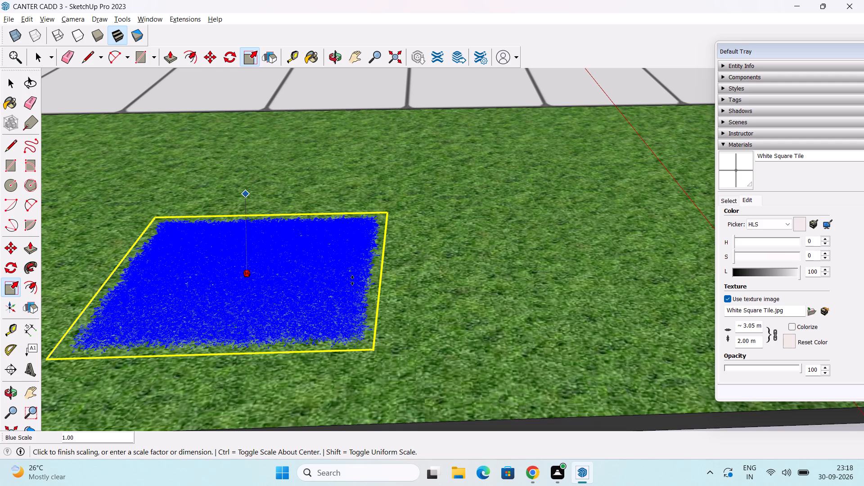
{"action": "middle_click_drag", "start_coordinate": [352, 280], "coordinate": [293, 278]}
{"action": "scroll", "coordinate": [420, 262], "scroll_direction": "down", "scroll_amount": 3}
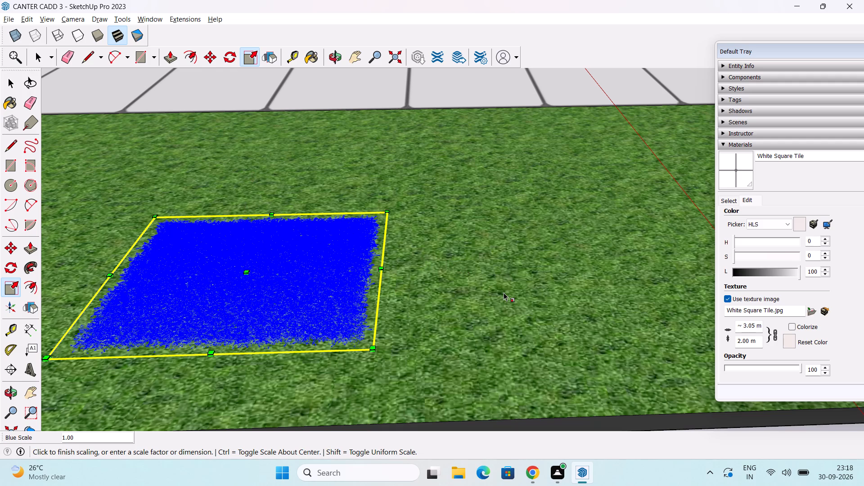
Delete the blue-selected 3D grass patch from the front lawn strip.
{"action": "key", "text": "space"}
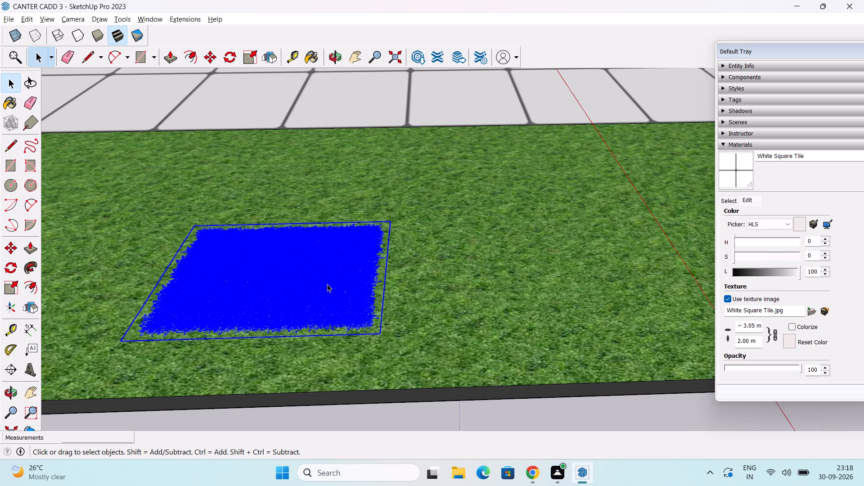
{"action": "key", "text": "Delete"}
Start importing another model file from the Downloads folder into the building site.
{"action": "scroll", "coordinate": [333, 281], "scroll_direction": "down", "scroll_amount": 14}
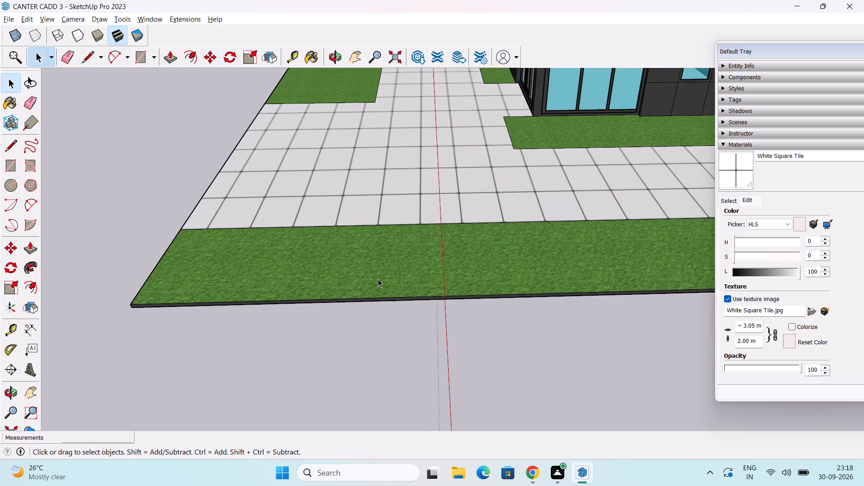
{"action": "scroll", "coordinate": [378, 279], "scroll_direction": "down", "scroll_amount": 5}
{"action": "middle_click_drag", "start_coordinate": [381, 278], "coordinate": [328, 384], "text": "shift"}
{"action": "scroll", "coordinate": [346, 362], "scroll_direction": "down", "scroll_amount": 2}
{"action": "middle_click_drag", "start_coordinate": [351, 349], "coordinate": [454, 324]}
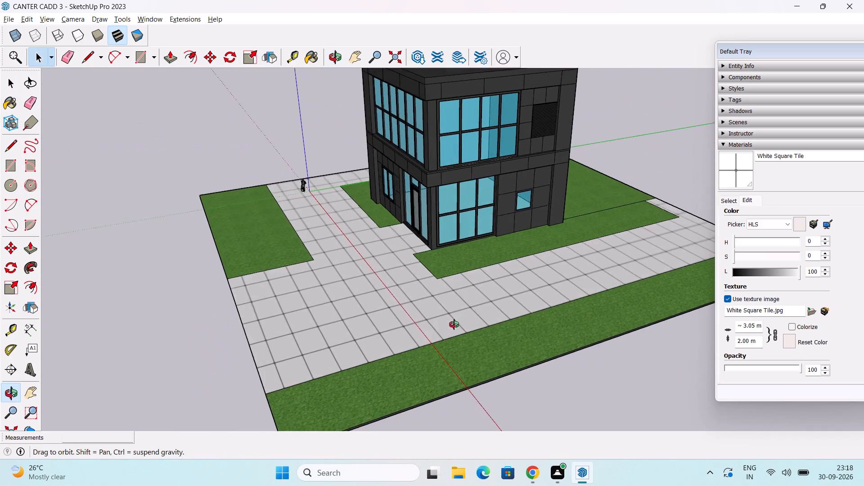
{"action": "middle_click_drag", "start_coordinate": [454, 324], "coordinate": [462, 320]}
{"action": "middle_click_drag", "start_coordinate": [423, 288], "coordinate": [409, 334], "text": "shift"}
{"action": "left_click", "coordinate": [10, 21]}
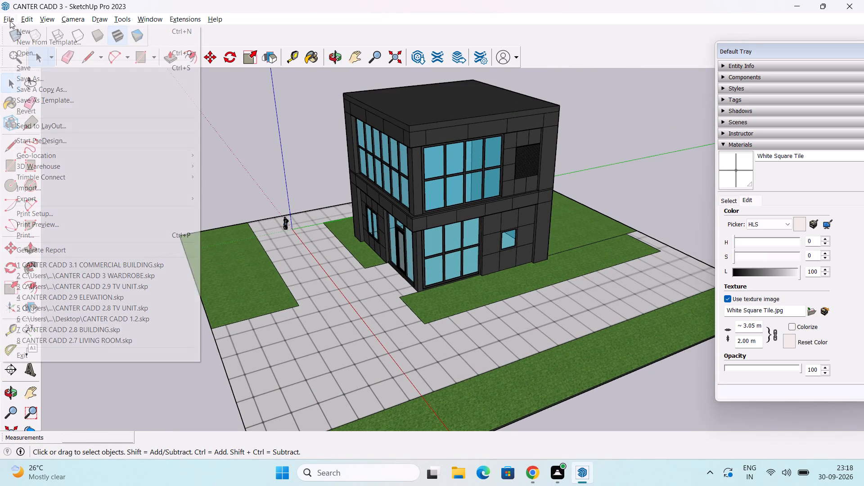
{"action": "left_click", "coordinate": [58, 189]}
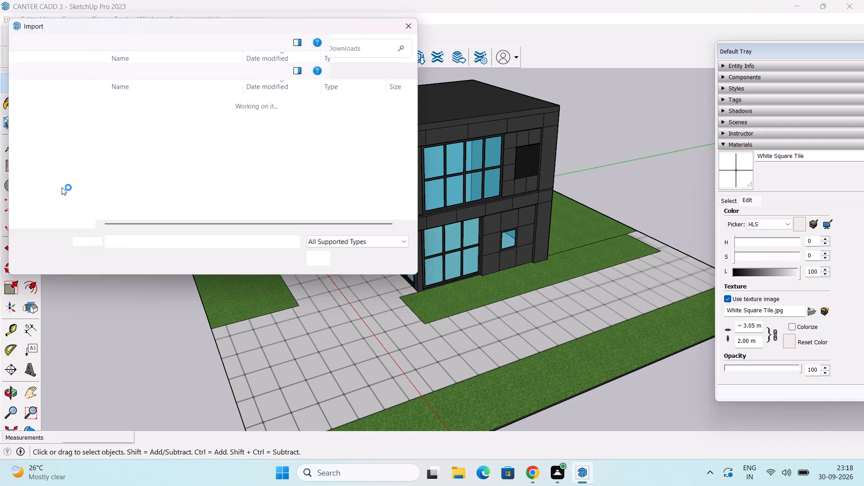
{"action": "key", "text": "alt+Tab"}
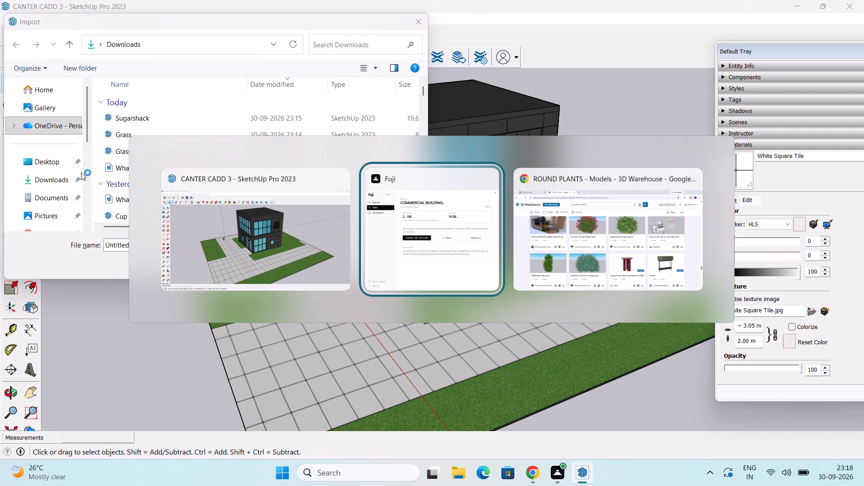
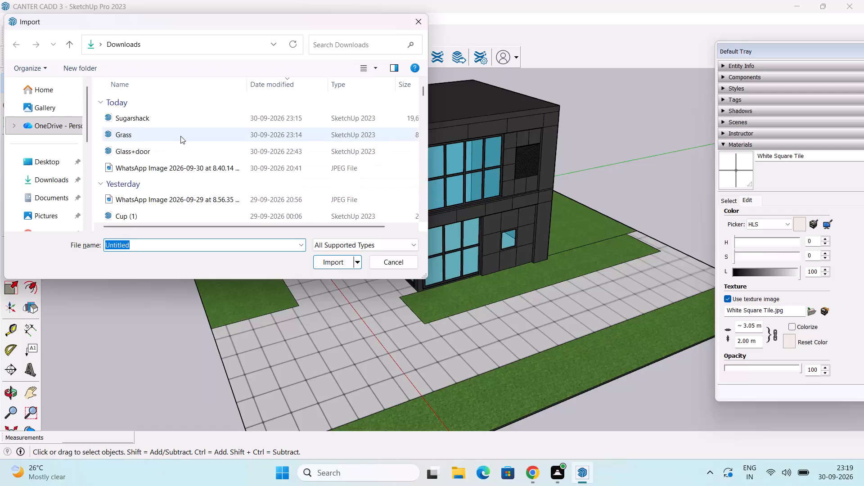
Import the Sugarshack SketchUp model from the Downloads folder into the building site.
{"action": "left_click", "coordinate": [193, 123]}
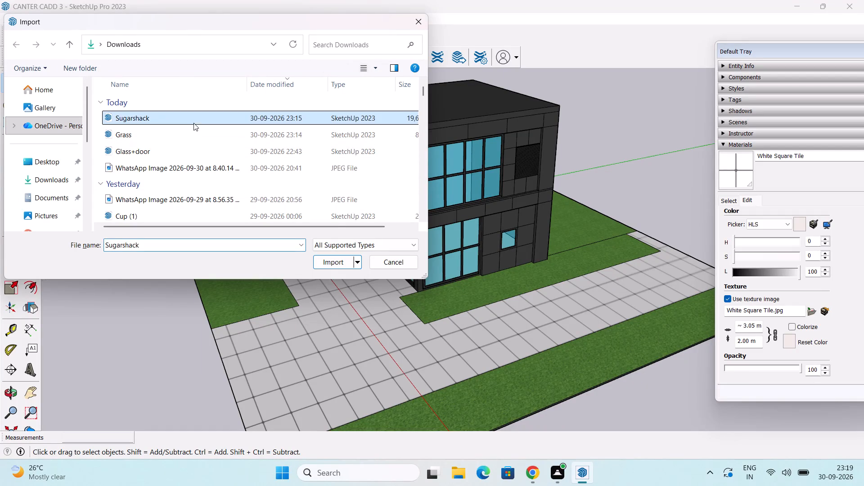
{"action": "left_click", "coordinate": [343, 258]}
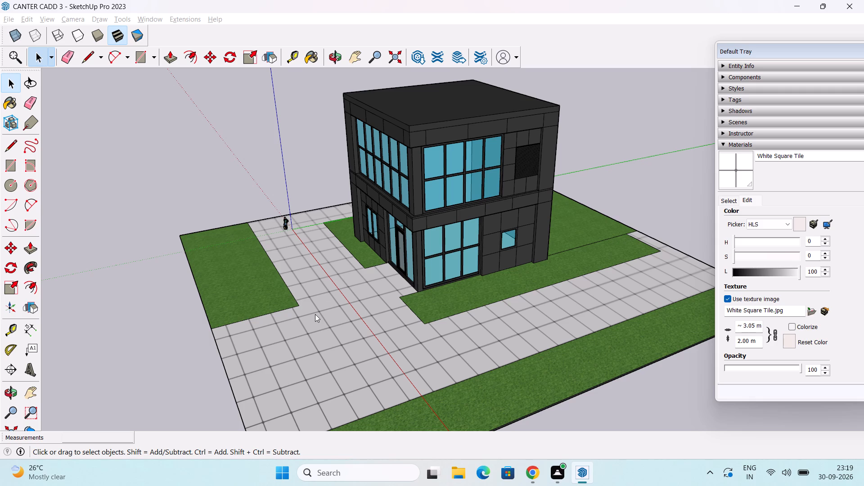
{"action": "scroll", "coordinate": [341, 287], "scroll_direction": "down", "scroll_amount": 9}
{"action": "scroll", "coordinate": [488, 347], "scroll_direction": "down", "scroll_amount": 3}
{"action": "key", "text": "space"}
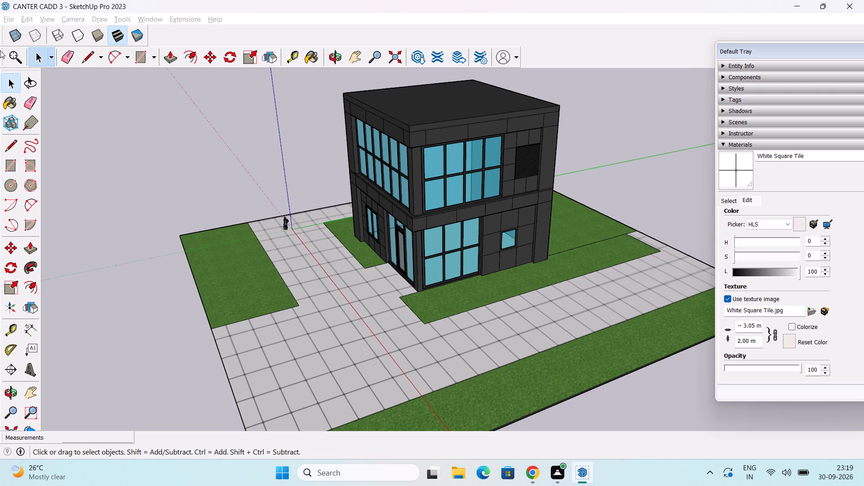
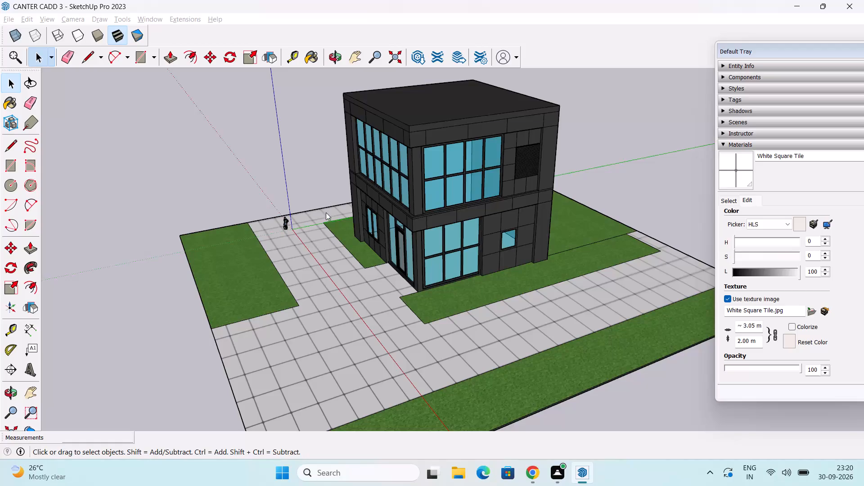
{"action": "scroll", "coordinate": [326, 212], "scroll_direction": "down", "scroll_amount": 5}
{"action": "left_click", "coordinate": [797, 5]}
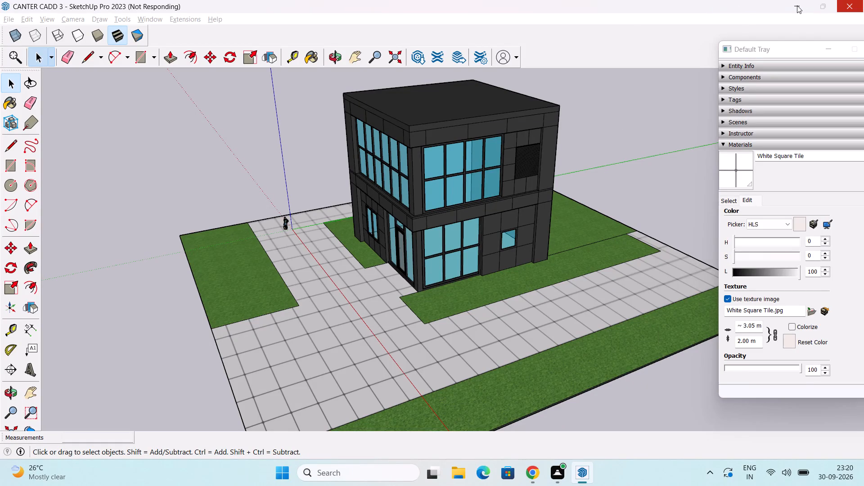